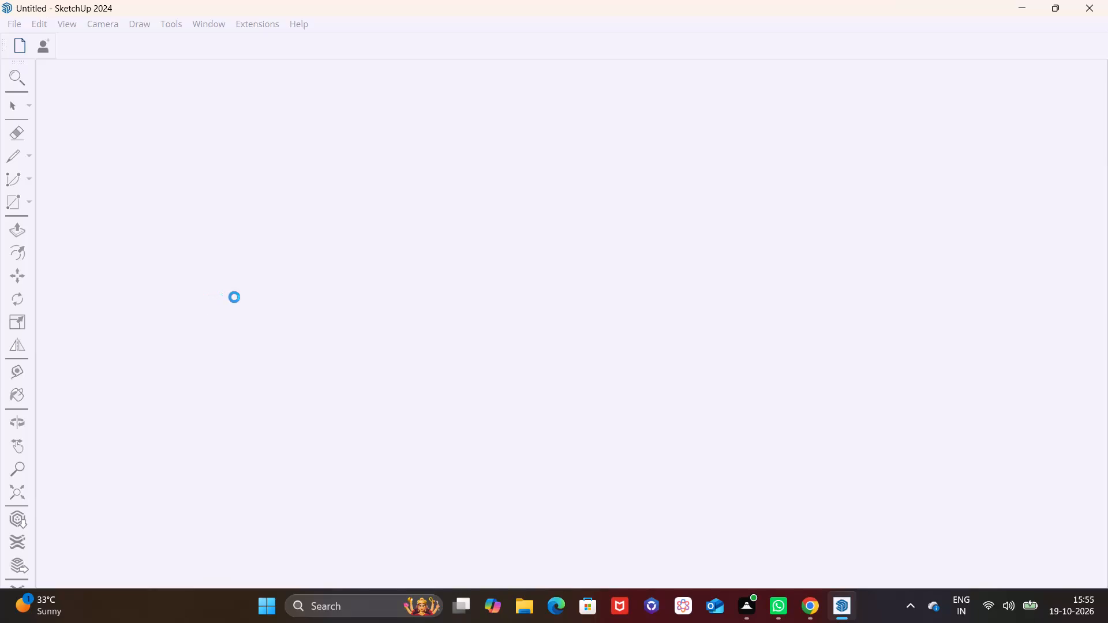
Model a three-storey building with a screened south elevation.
Delete the default human figure standing near the origin.
scroll(254, 279, down, 2)
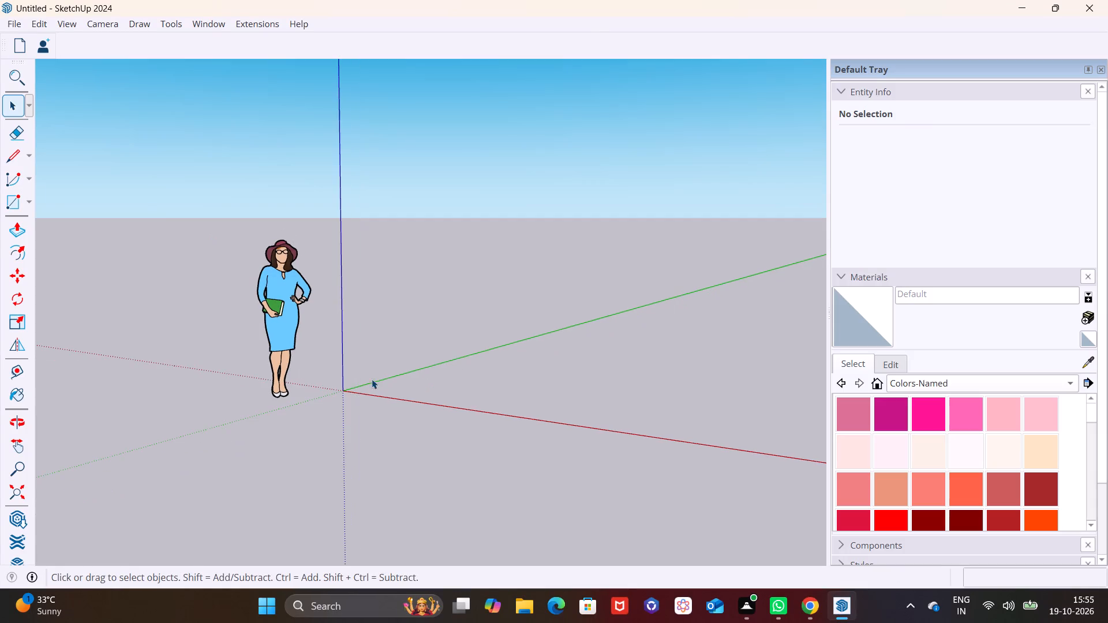
middle_drag(373, 381, 496, 403)
click(286, 343)
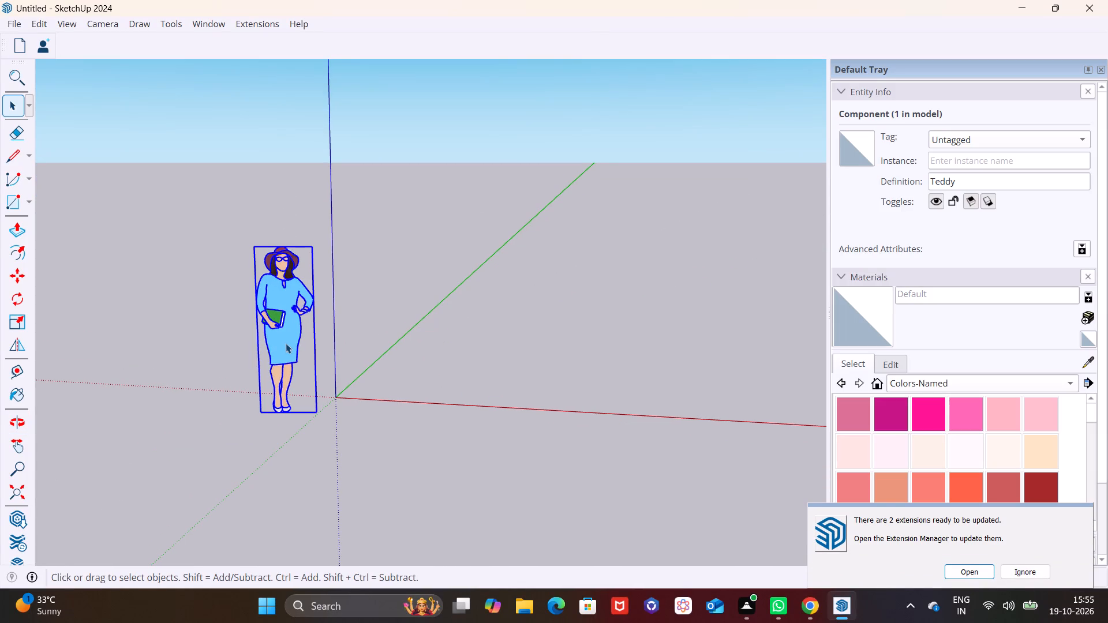
key(Delete)
scroll(972, 510, down, 1)
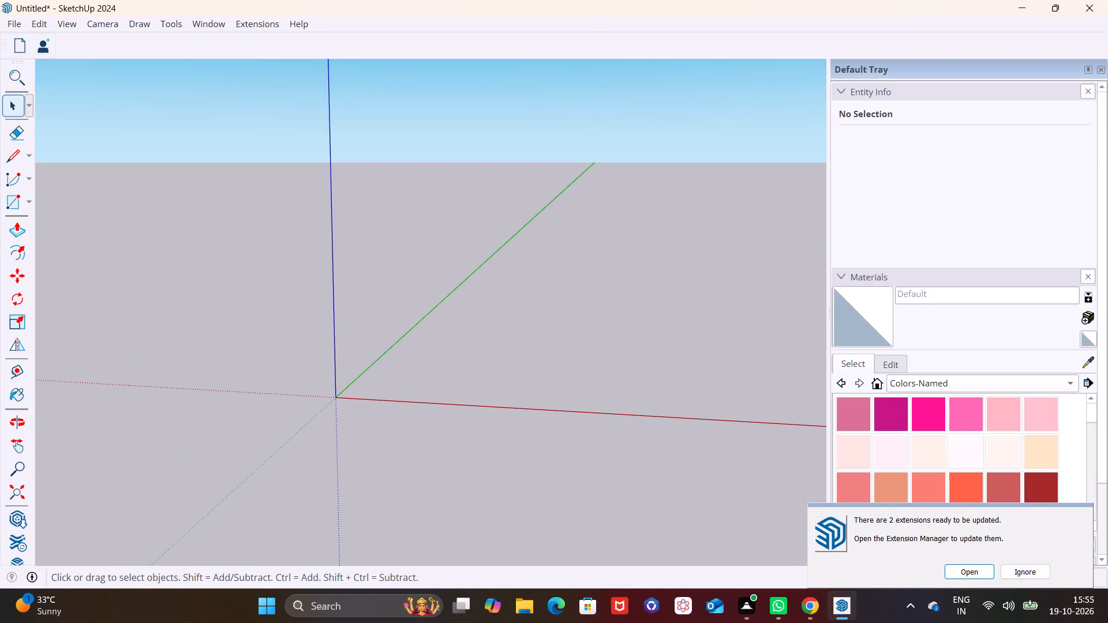
Ignore the extension update notification.
click(1019, 571)
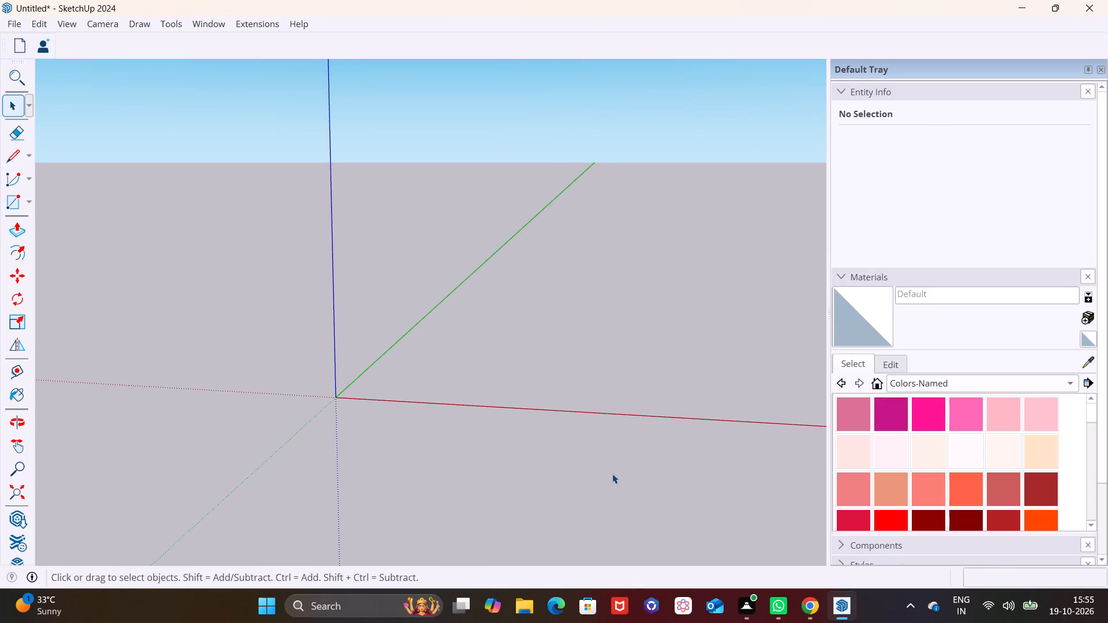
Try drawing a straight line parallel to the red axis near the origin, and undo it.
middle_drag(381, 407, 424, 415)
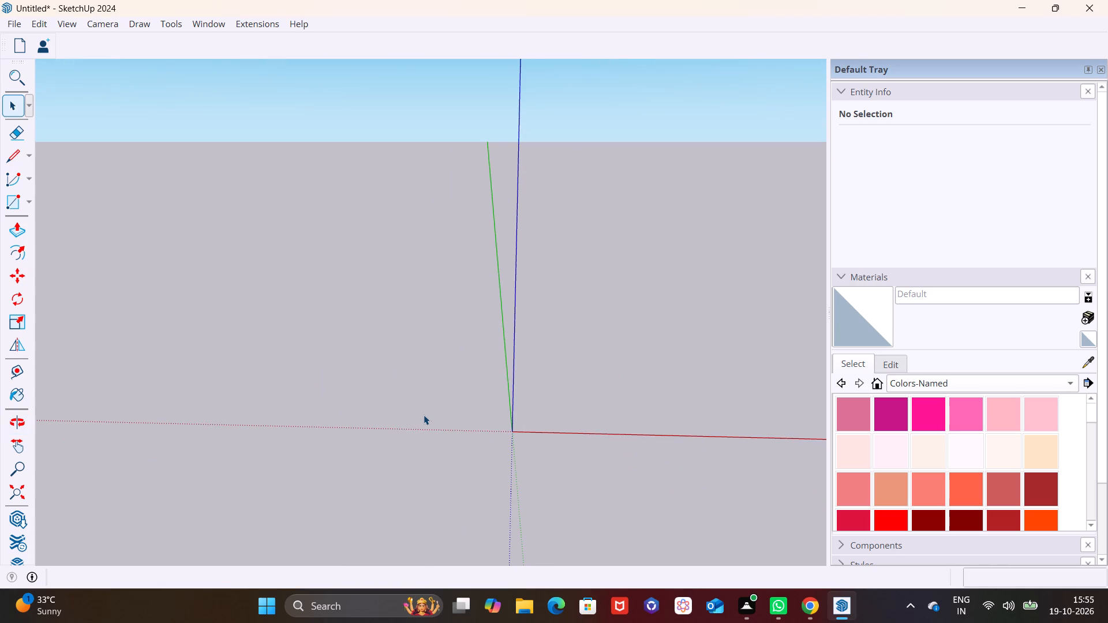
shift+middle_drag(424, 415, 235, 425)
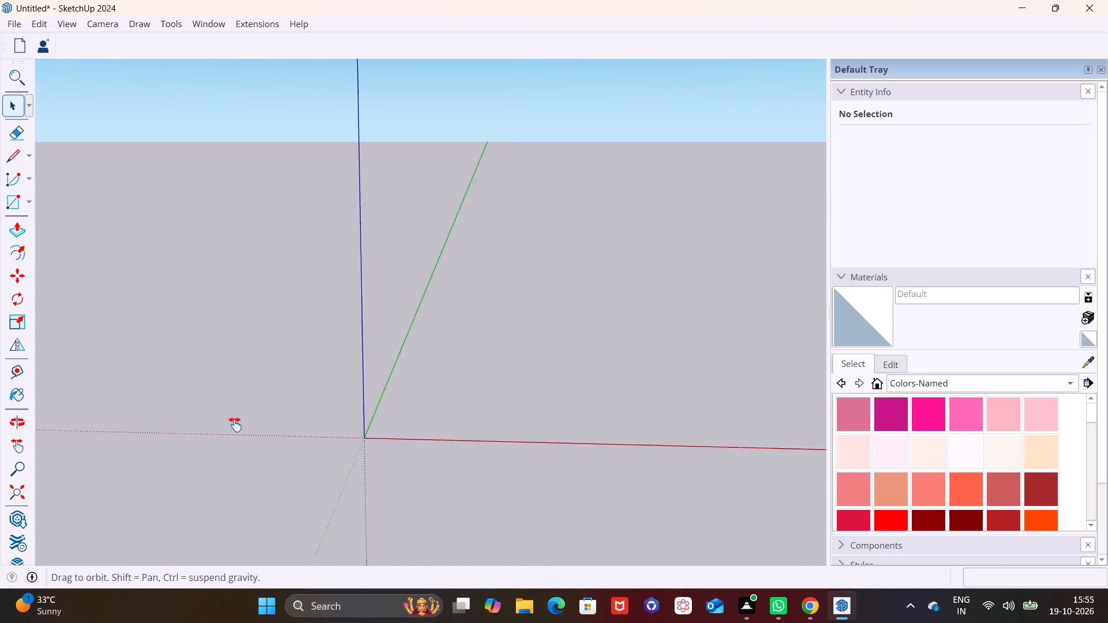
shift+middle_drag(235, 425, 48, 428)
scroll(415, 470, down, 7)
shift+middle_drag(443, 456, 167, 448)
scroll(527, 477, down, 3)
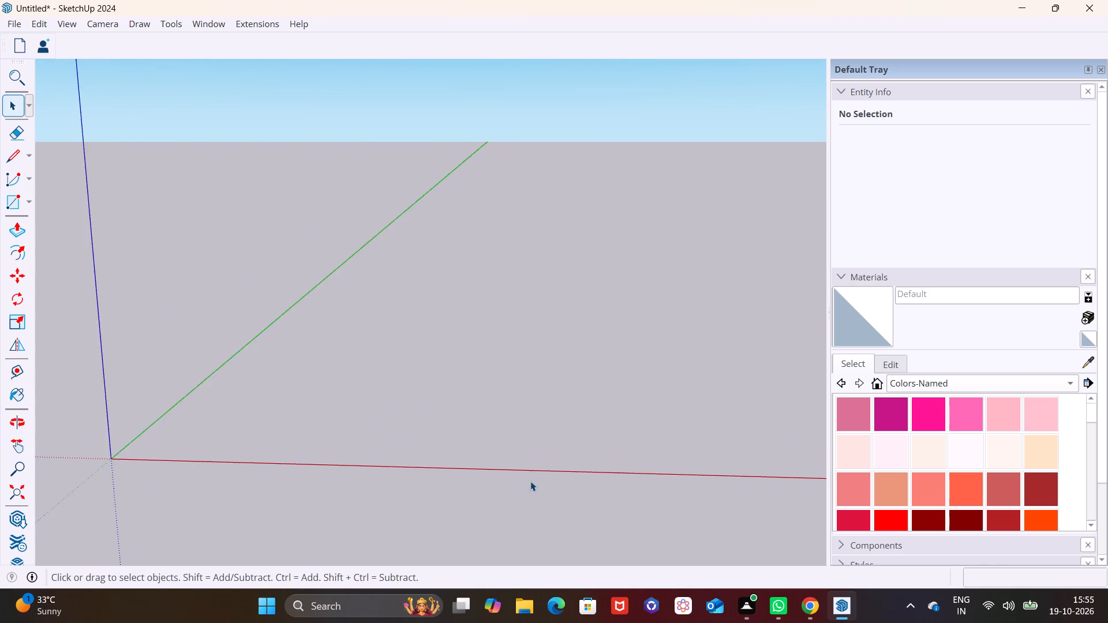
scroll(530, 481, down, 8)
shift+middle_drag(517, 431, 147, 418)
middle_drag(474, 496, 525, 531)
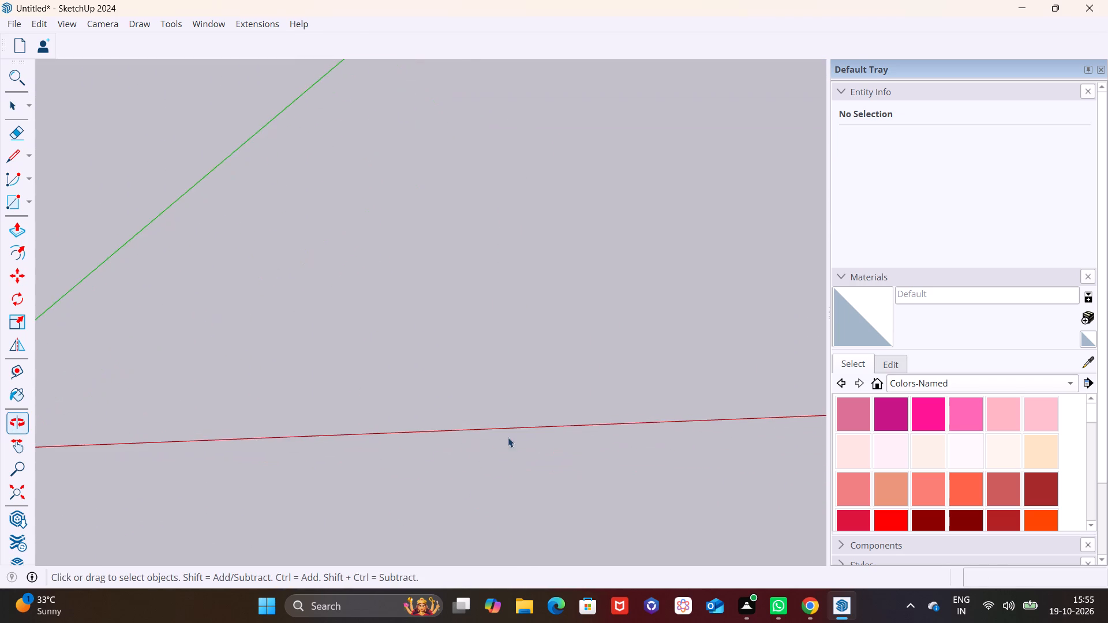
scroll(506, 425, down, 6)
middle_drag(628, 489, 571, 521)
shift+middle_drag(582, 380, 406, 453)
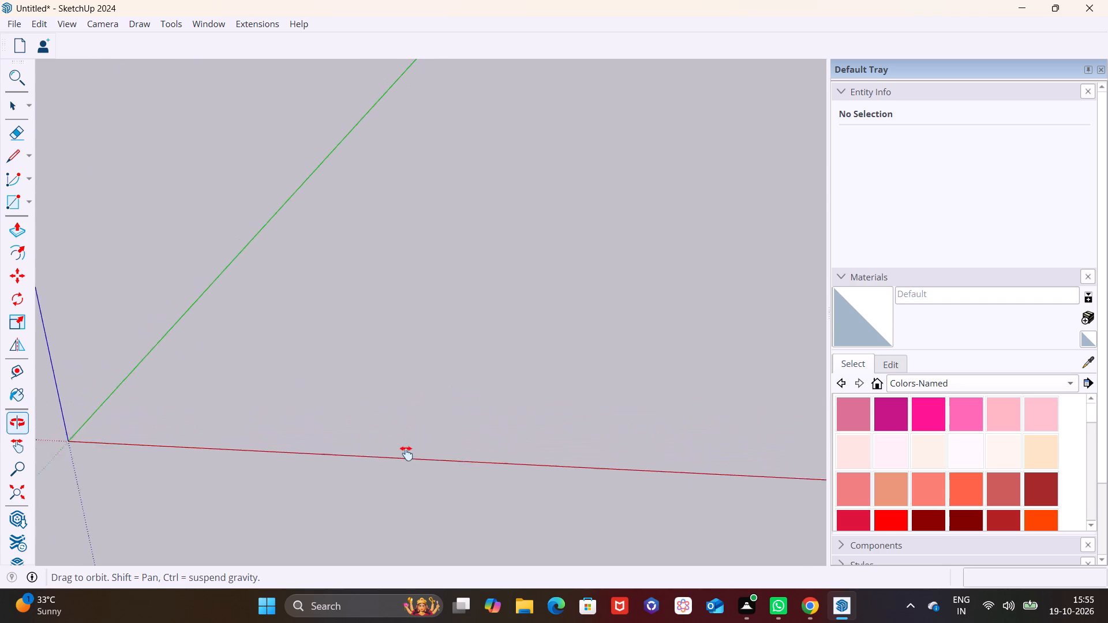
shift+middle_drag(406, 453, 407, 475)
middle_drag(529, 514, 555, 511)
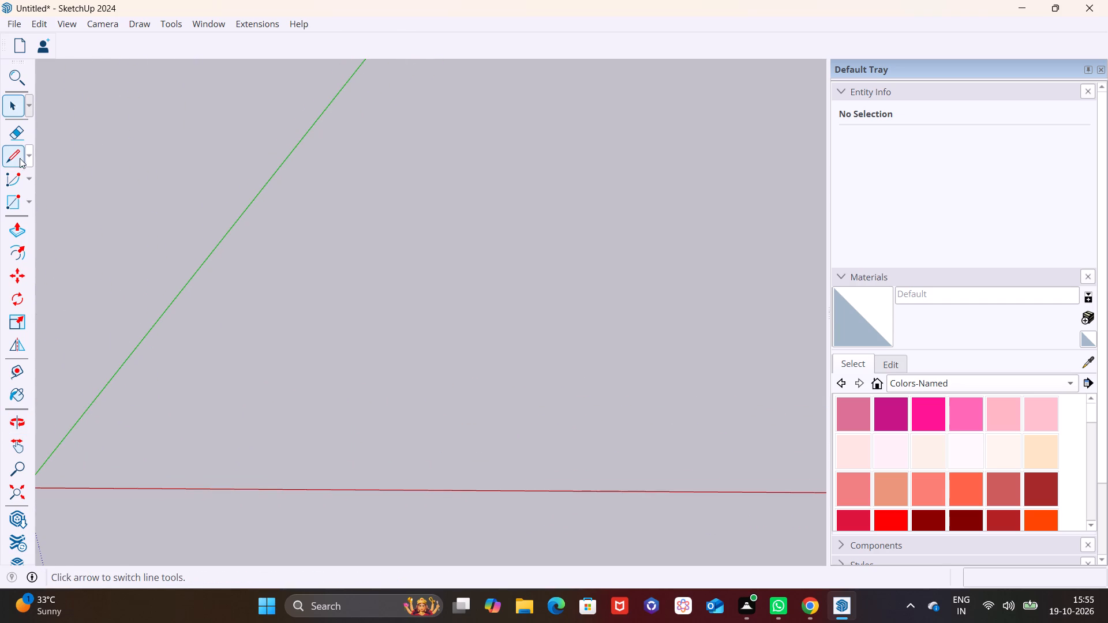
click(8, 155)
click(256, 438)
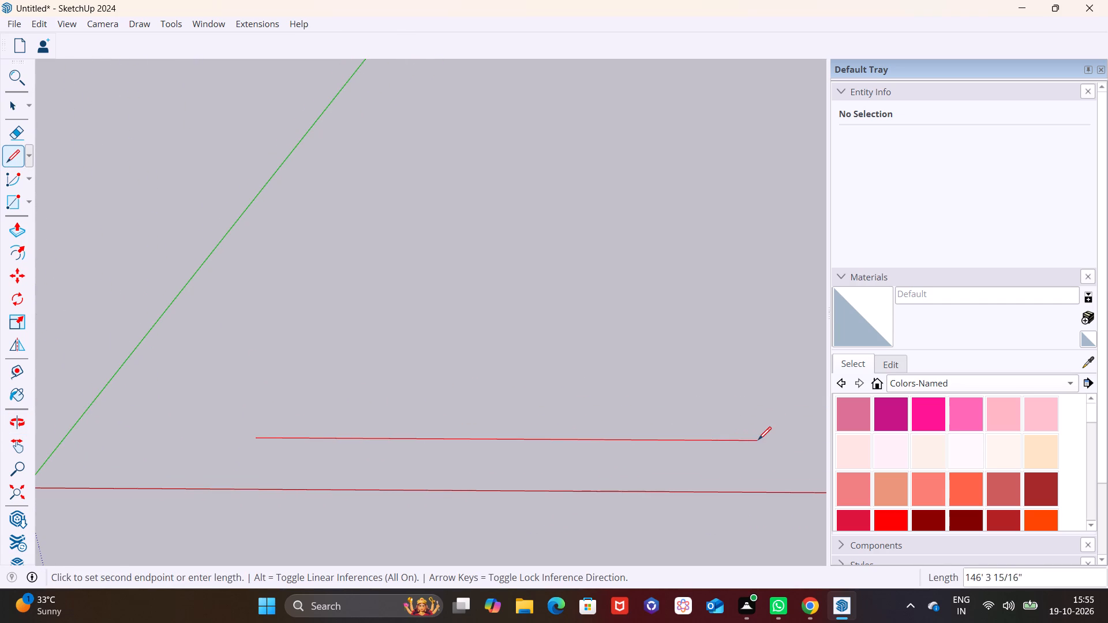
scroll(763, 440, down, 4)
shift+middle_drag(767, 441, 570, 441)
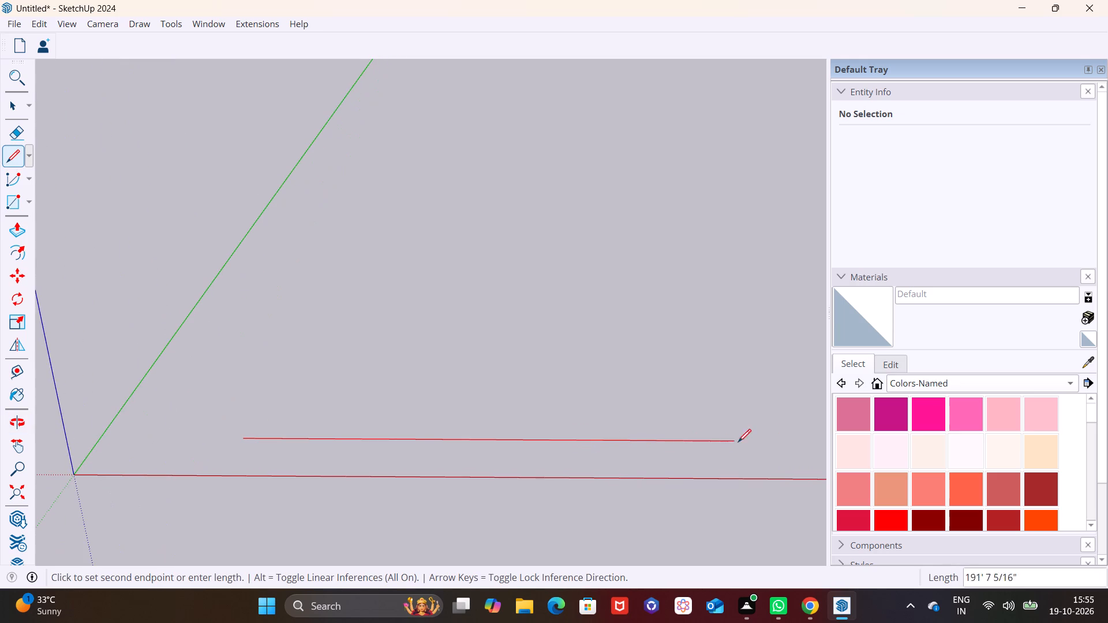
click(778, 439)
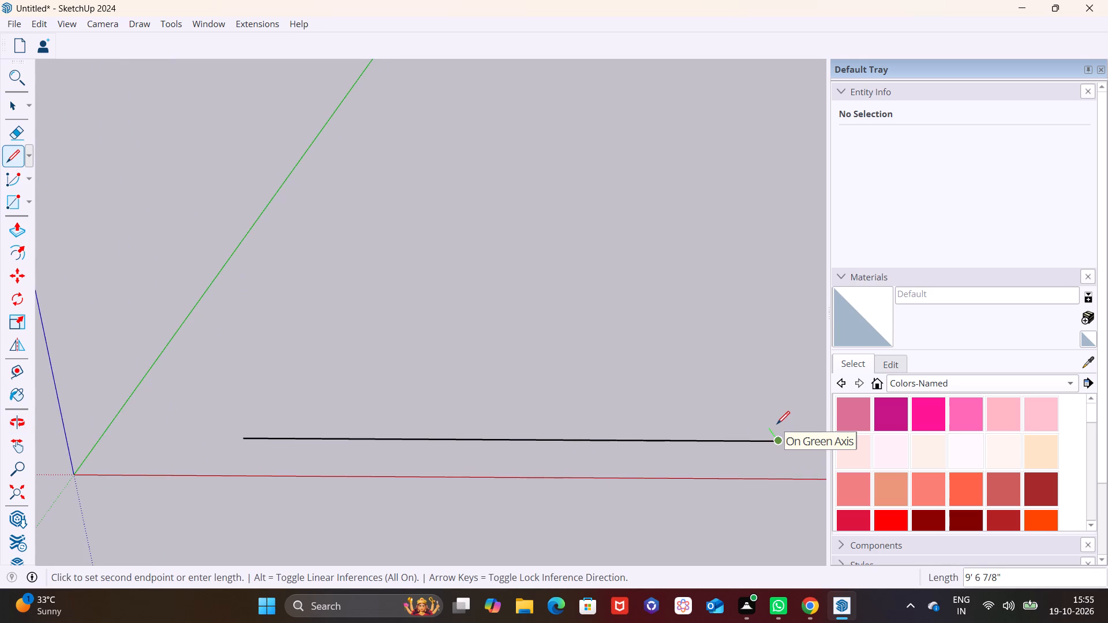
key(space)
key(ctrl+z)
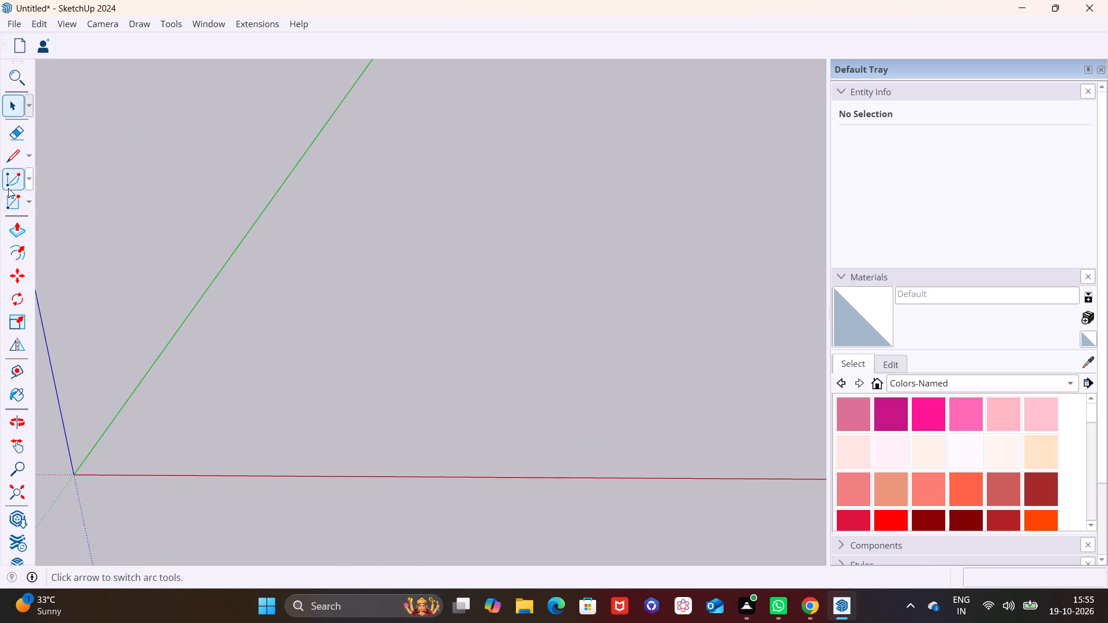
Draw a long, narrow rectangle about 234' 11" by 10' 2" on the ground, alongside the red axis.
click(29, 200)
click(41, 219)
click(209, 415)
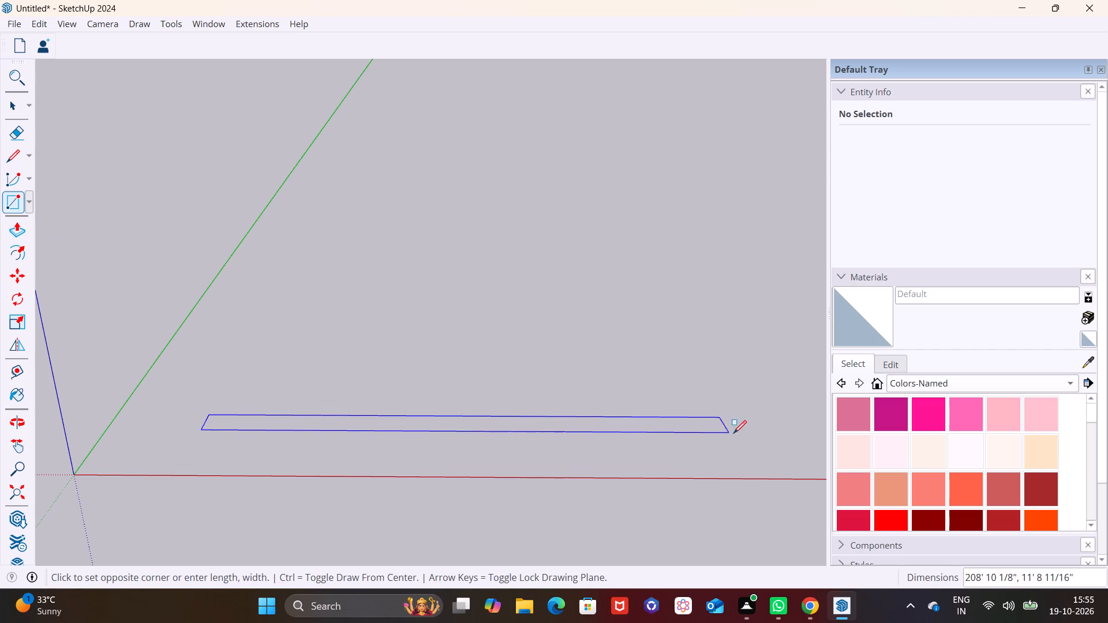
click(793, 431)
key(space)
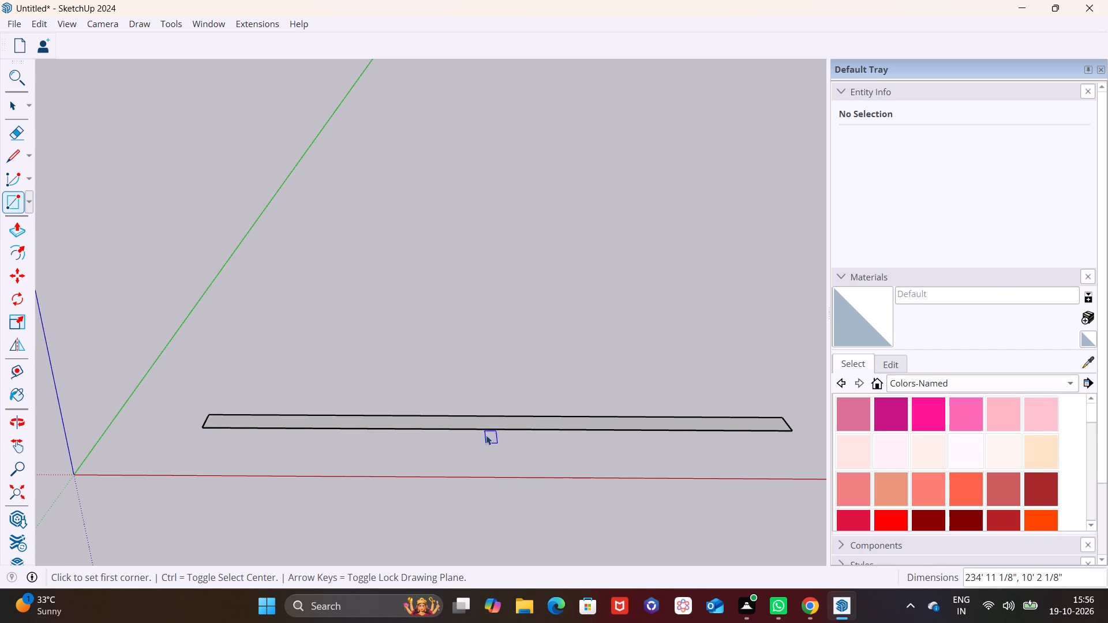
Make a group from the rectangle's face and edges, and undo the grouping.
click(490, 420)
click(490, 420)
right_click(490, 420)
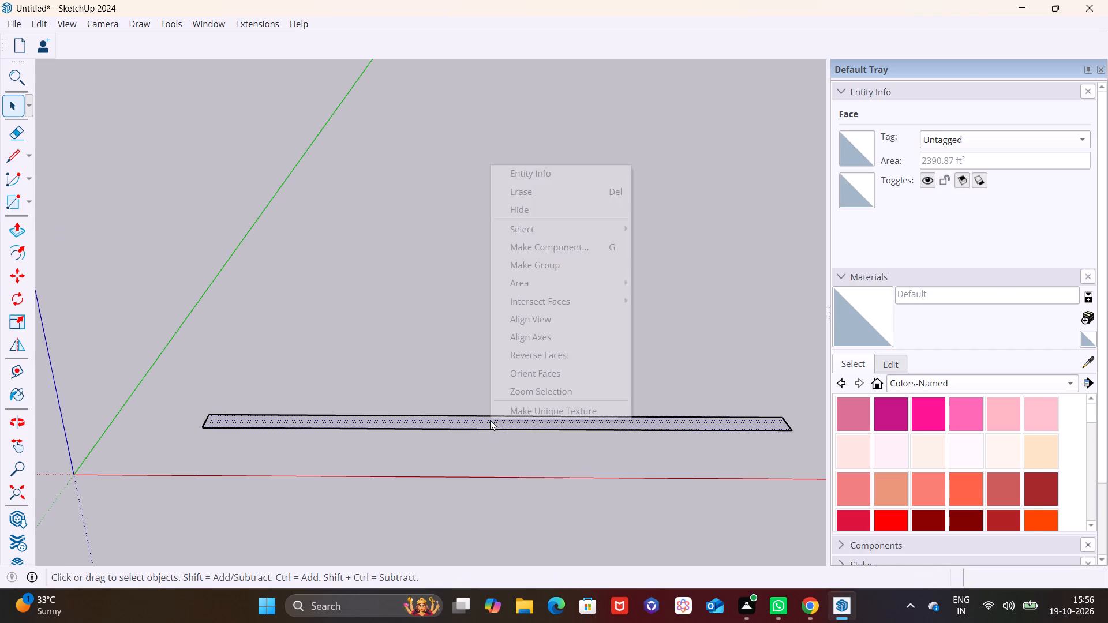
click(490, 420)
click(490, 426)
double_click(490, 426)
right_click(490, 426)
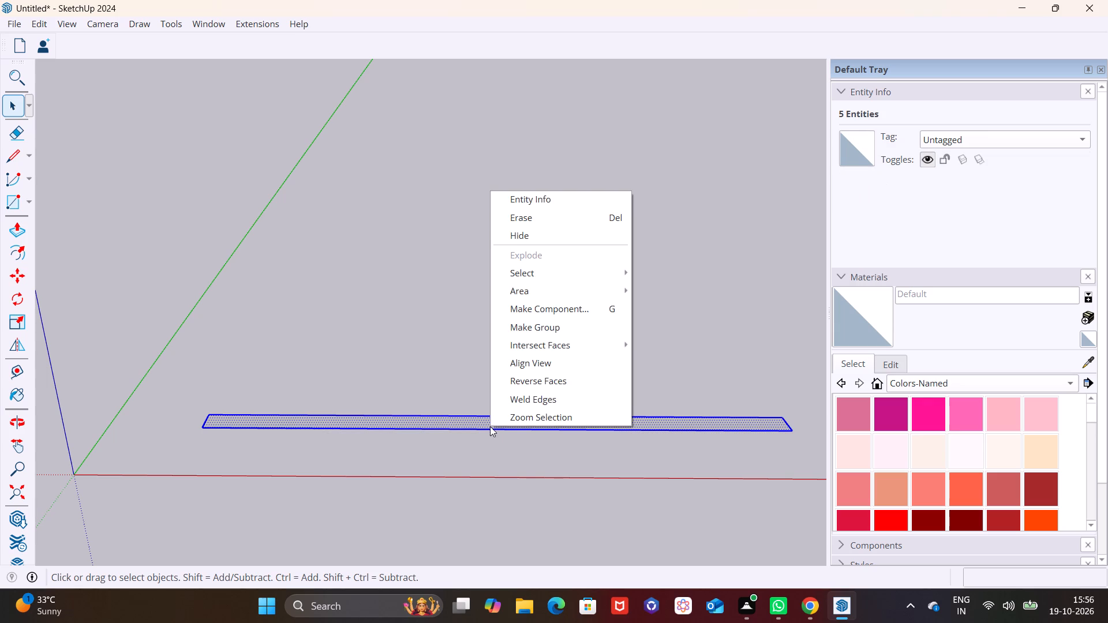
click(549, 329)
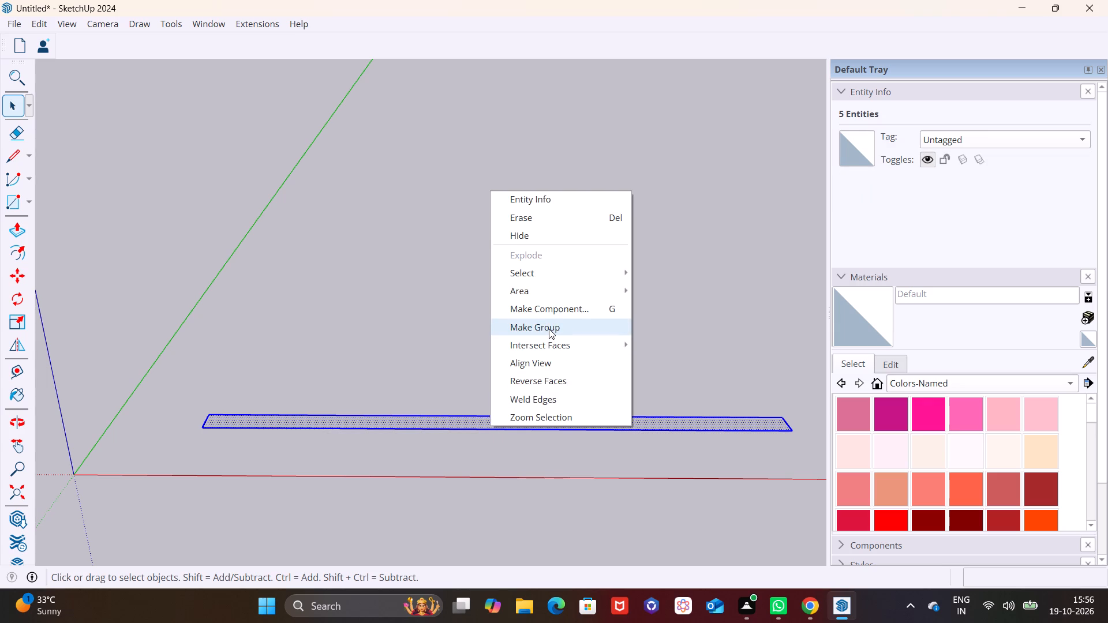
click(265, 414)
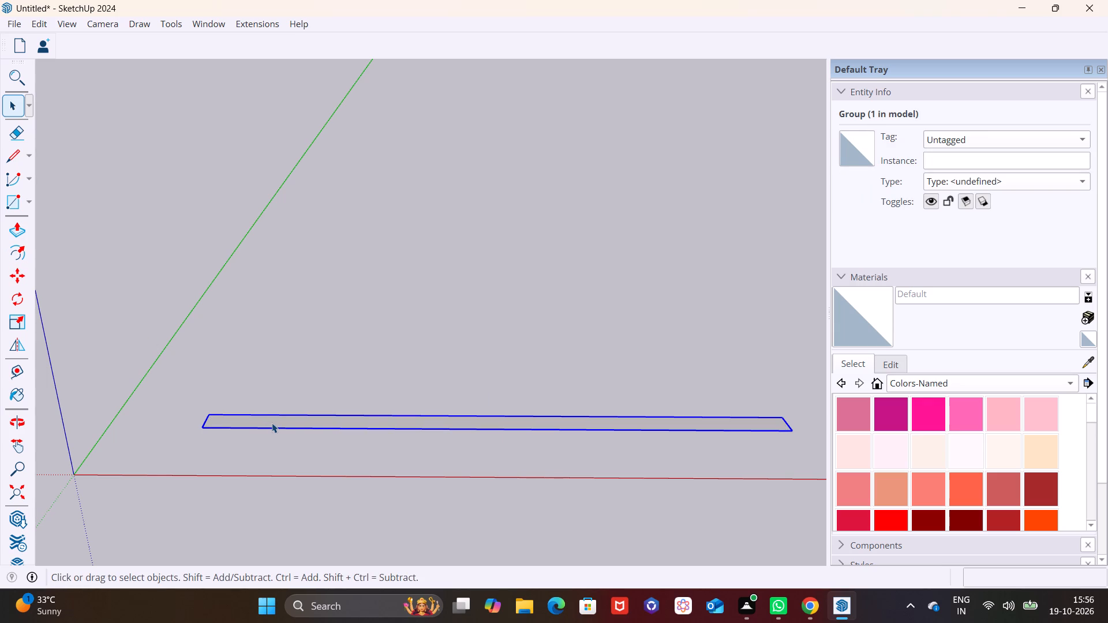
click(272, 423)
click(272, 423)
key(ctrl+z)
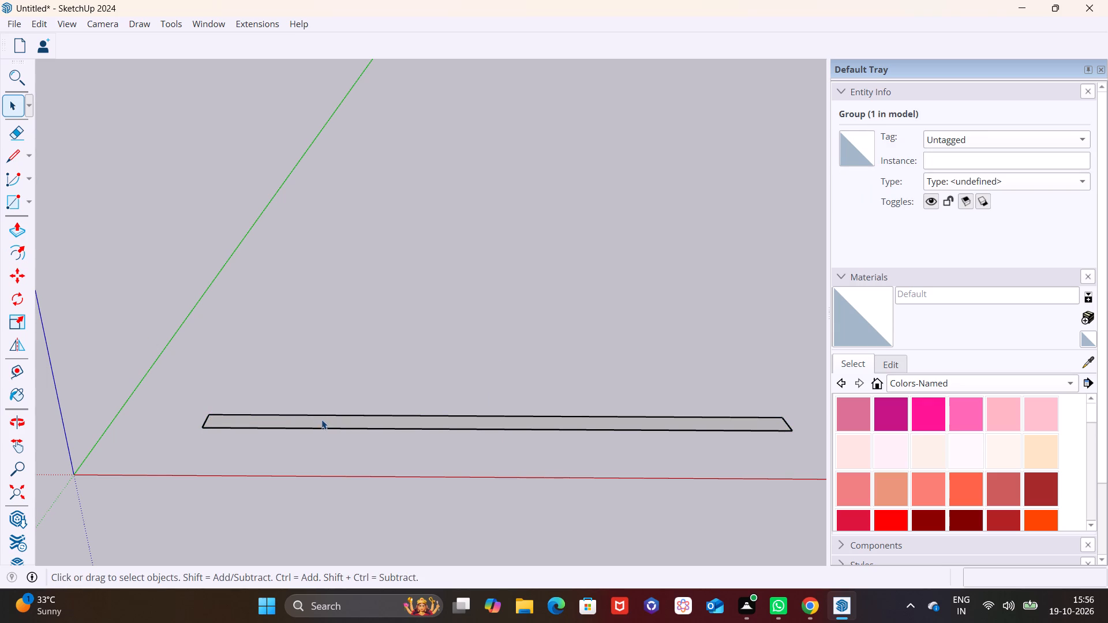
Push/Pull the rectangle's face upward about 188' 4" into an upright slab.
click(321, 424)
click(21, 237)
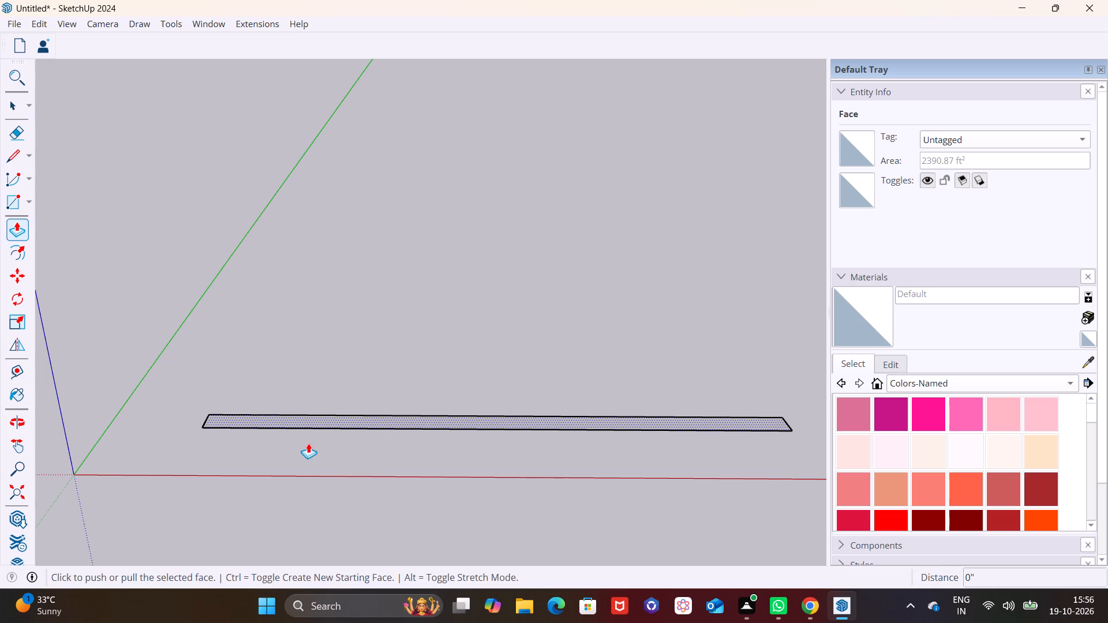
click(321, 418)
scroll(405, 328, down, 7)
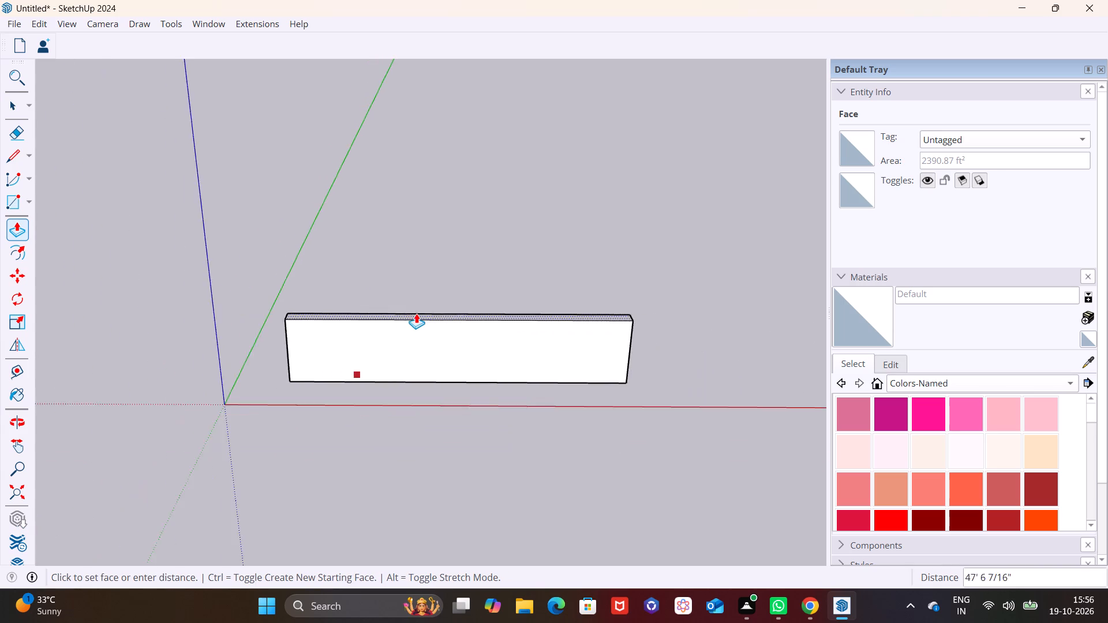
scroll(416, 313, down, 3)
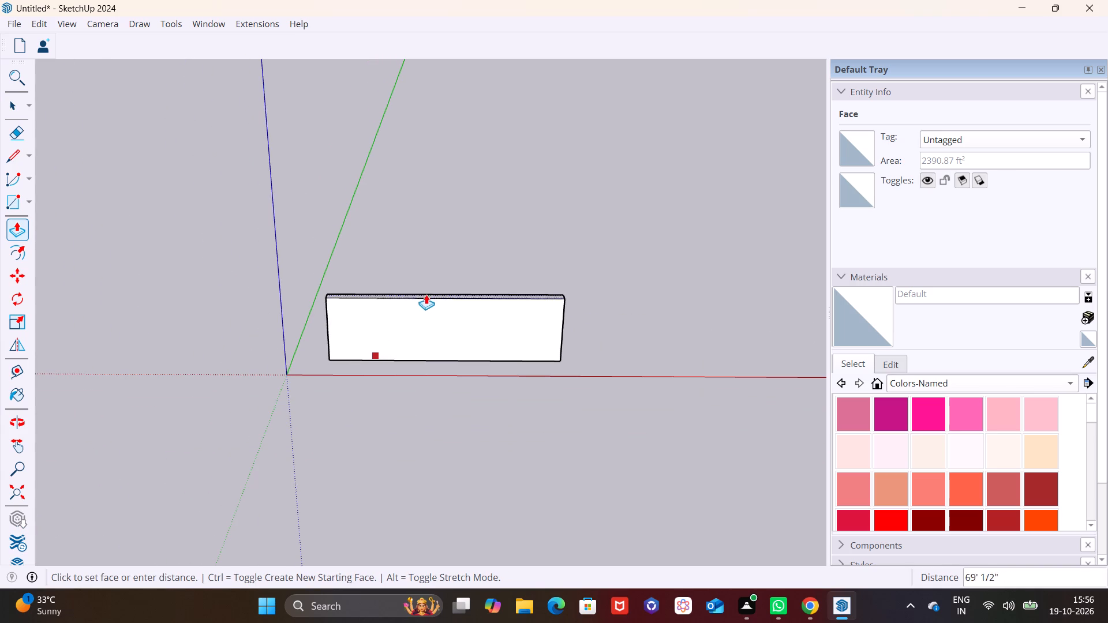
click(443, 177)
Push/Pull the slab's narrow end face outward about 230' along the red axis to lengthen the slab.
middle_drag(512, 275, 500, 281)
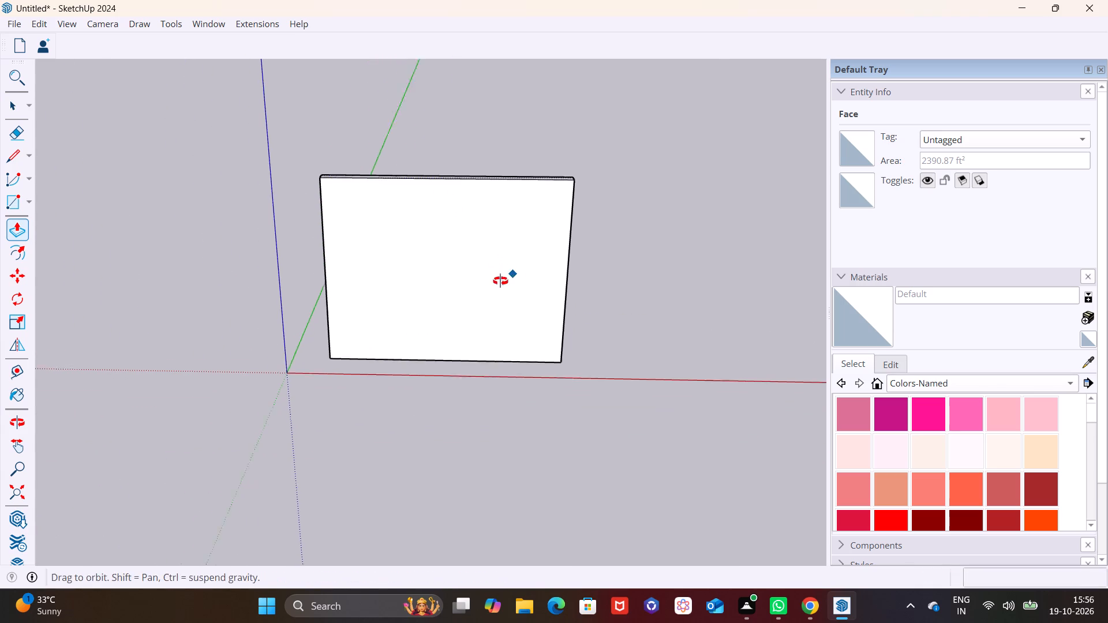
middle_drag(500, 281, 257, 318)
scroll(624, 372, up, 3)
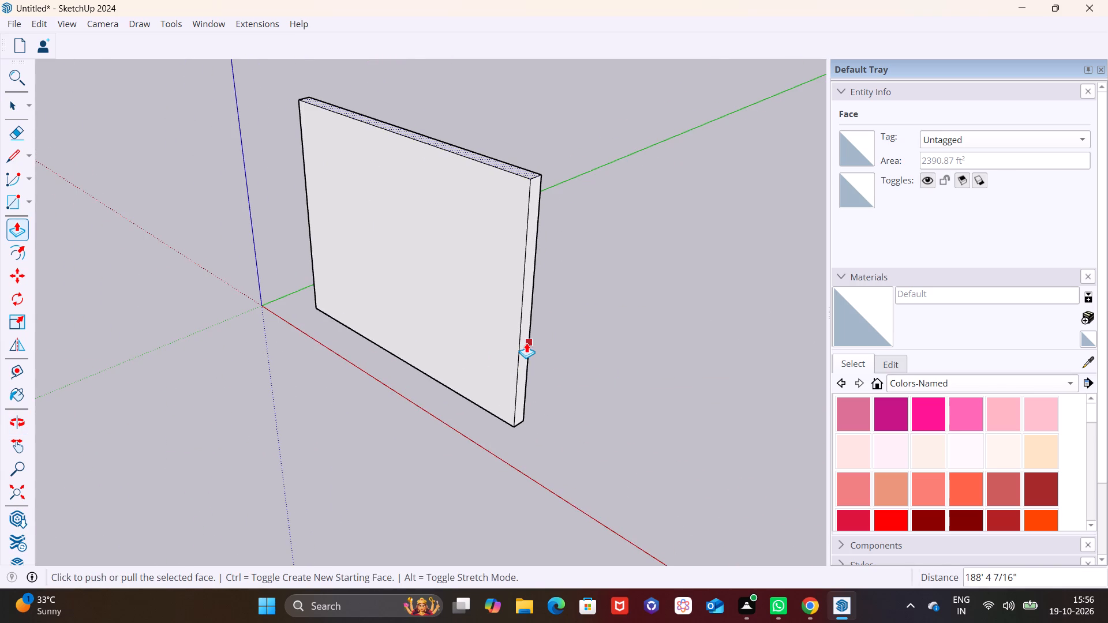
key(space)
click(526, 343)
click(13, 226)
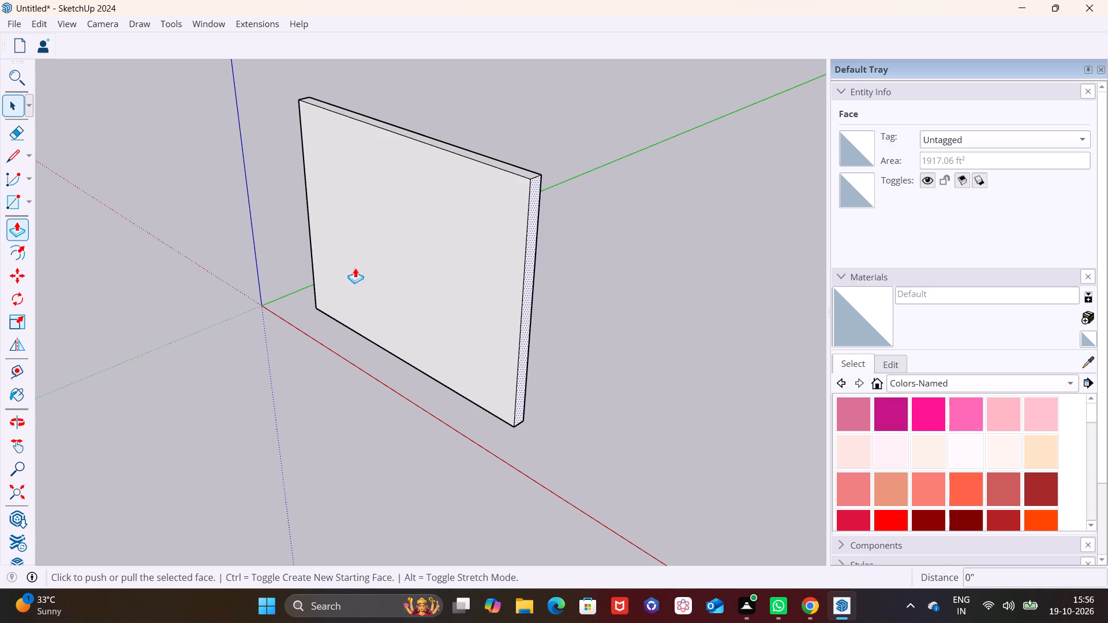
click(527, 313)
scroll(768, 409, down, 3)
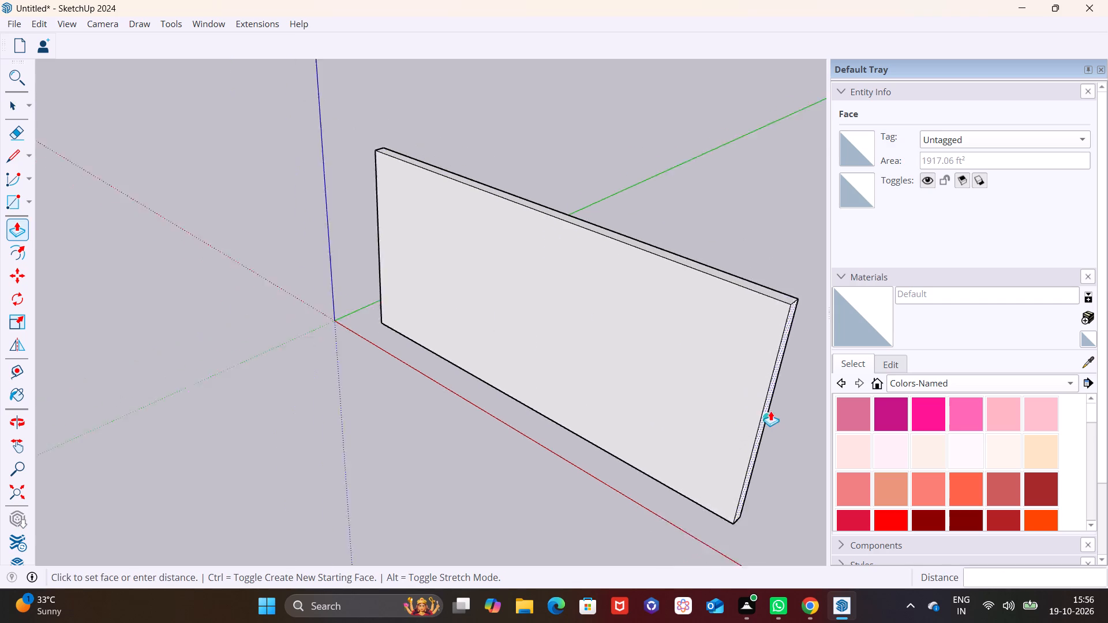
scroll(770, 411, down, 14)
click(805, 421)
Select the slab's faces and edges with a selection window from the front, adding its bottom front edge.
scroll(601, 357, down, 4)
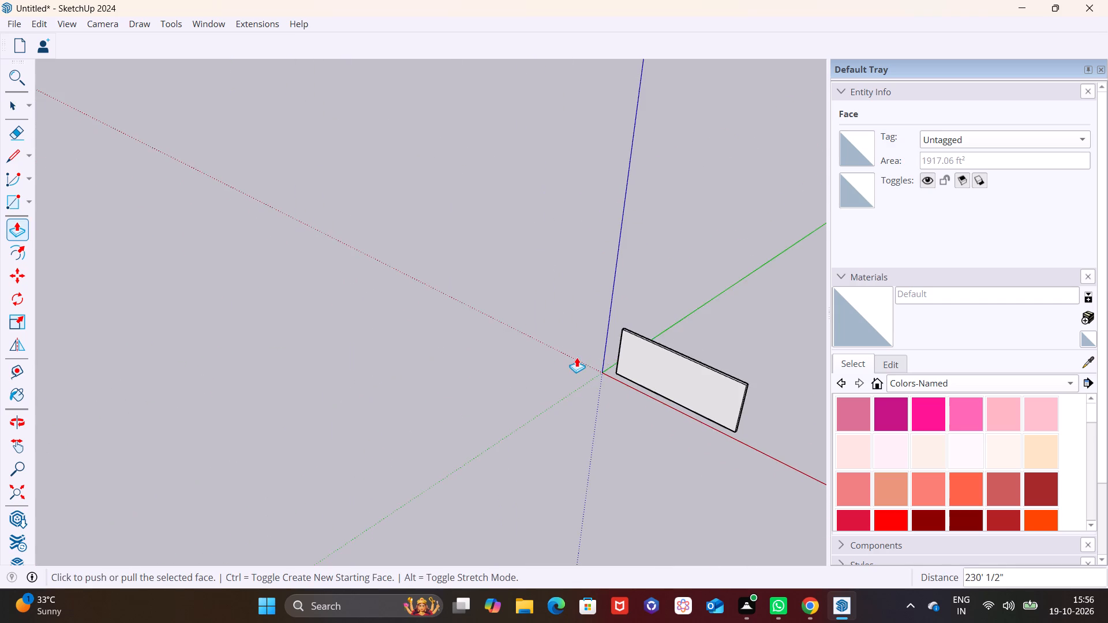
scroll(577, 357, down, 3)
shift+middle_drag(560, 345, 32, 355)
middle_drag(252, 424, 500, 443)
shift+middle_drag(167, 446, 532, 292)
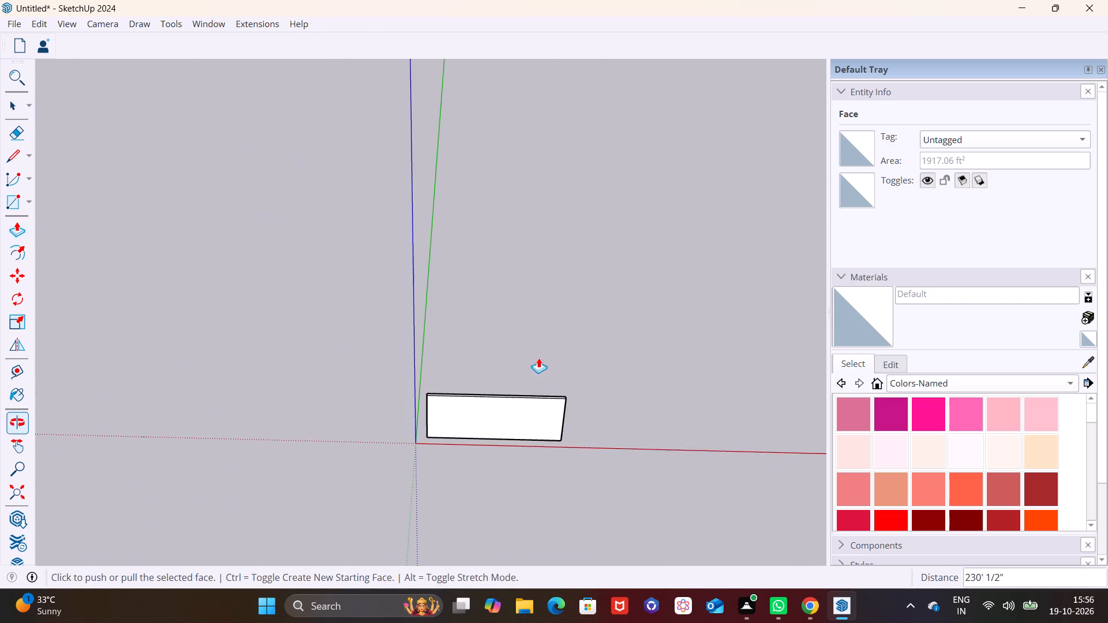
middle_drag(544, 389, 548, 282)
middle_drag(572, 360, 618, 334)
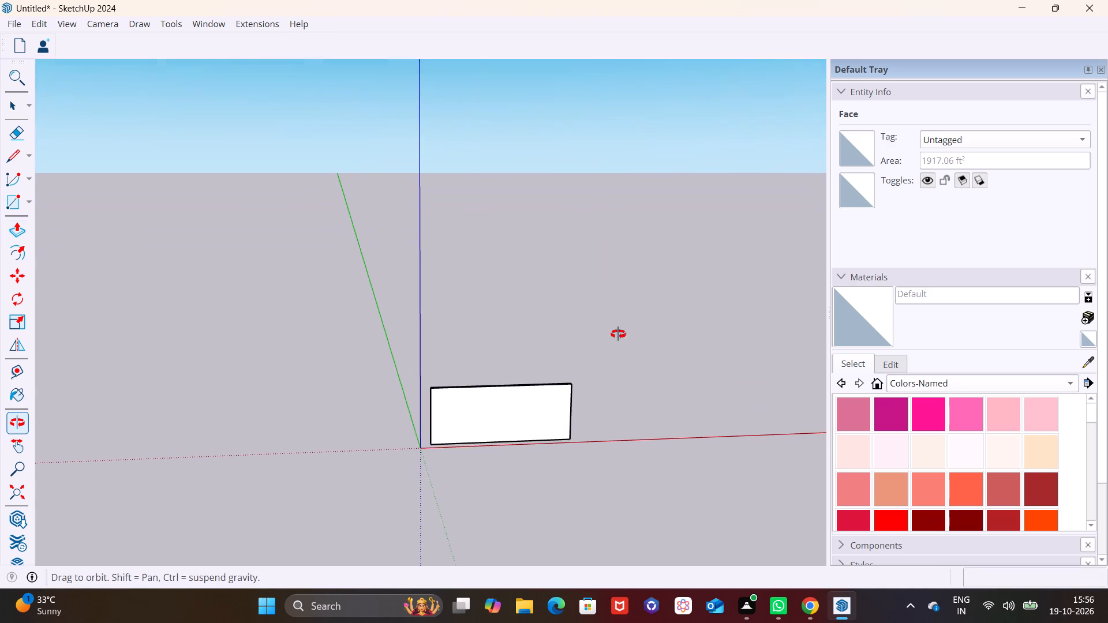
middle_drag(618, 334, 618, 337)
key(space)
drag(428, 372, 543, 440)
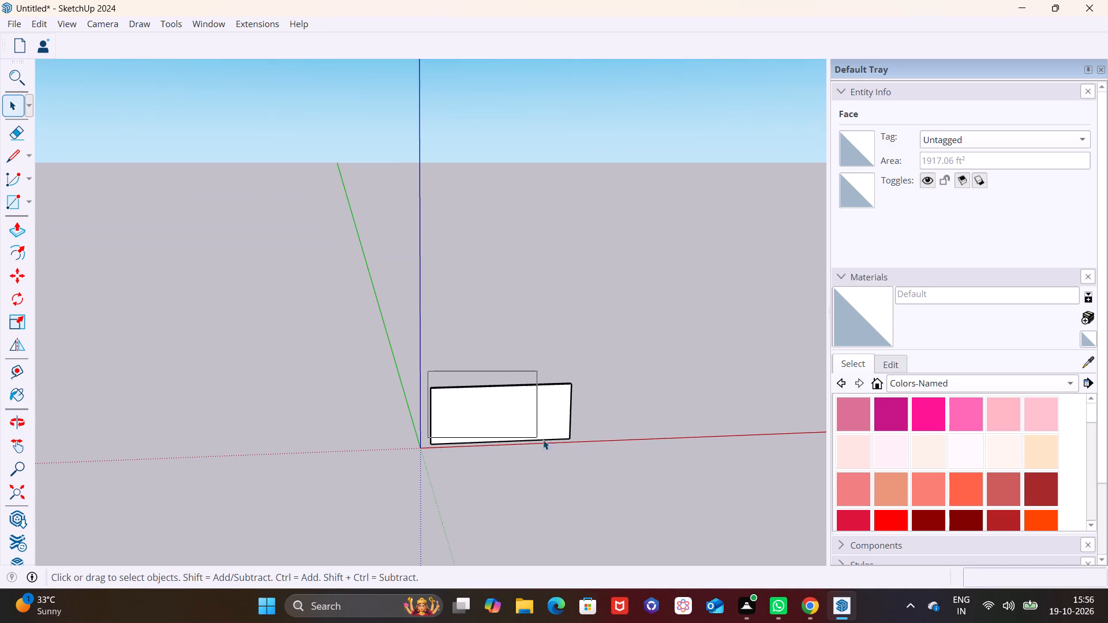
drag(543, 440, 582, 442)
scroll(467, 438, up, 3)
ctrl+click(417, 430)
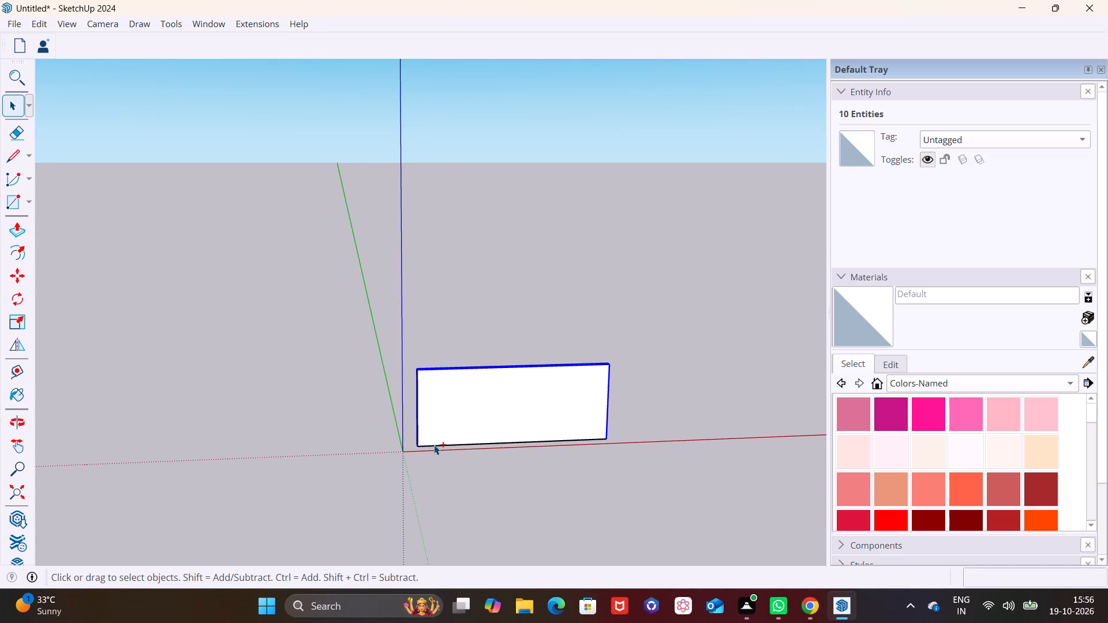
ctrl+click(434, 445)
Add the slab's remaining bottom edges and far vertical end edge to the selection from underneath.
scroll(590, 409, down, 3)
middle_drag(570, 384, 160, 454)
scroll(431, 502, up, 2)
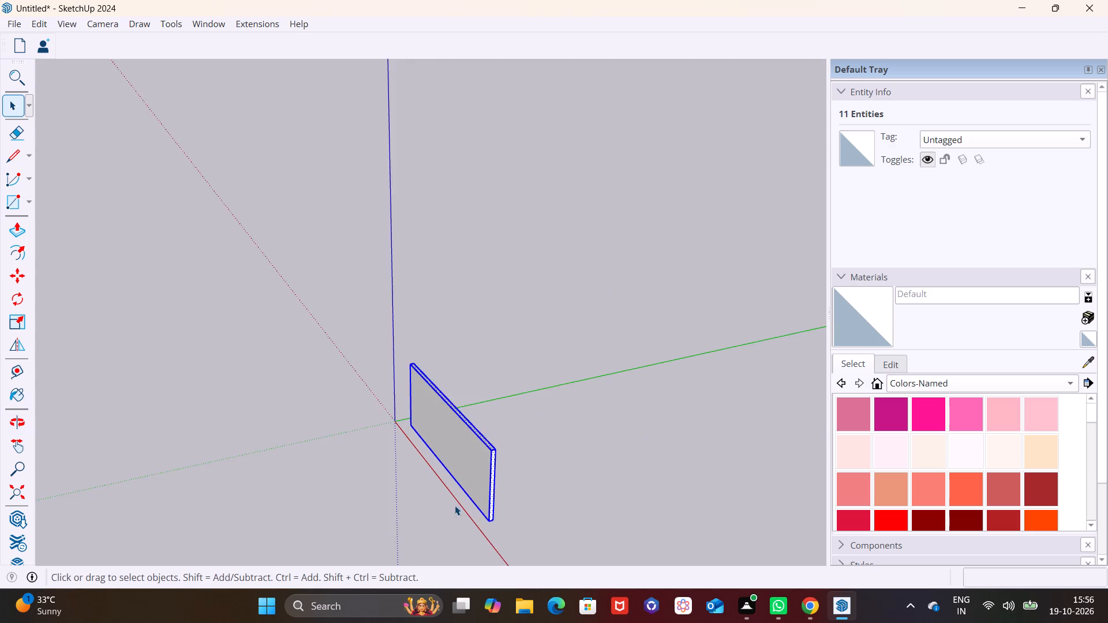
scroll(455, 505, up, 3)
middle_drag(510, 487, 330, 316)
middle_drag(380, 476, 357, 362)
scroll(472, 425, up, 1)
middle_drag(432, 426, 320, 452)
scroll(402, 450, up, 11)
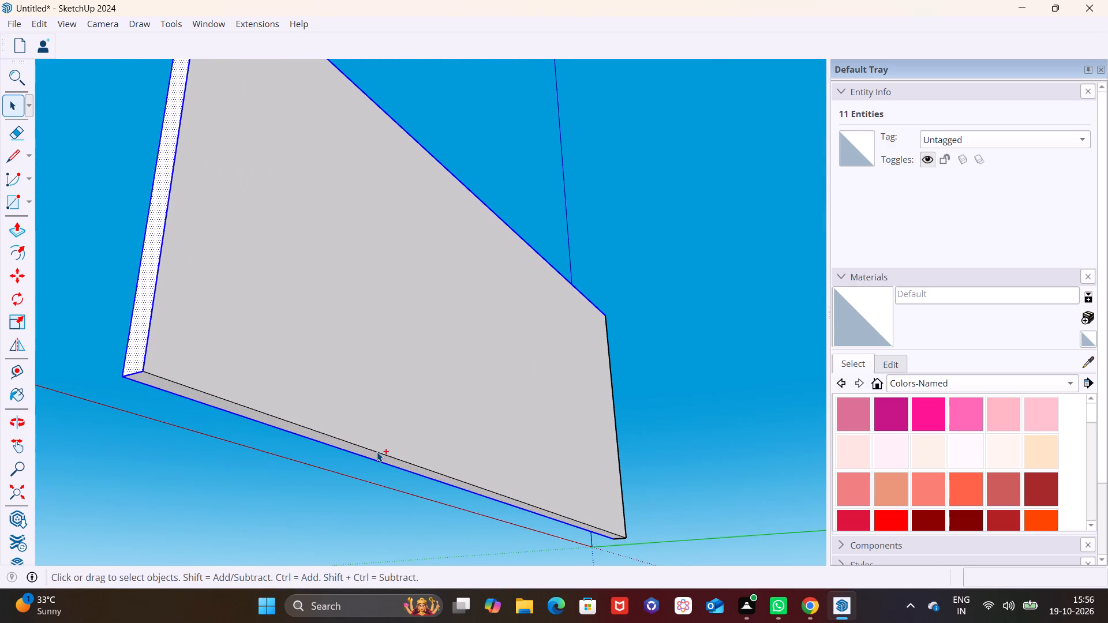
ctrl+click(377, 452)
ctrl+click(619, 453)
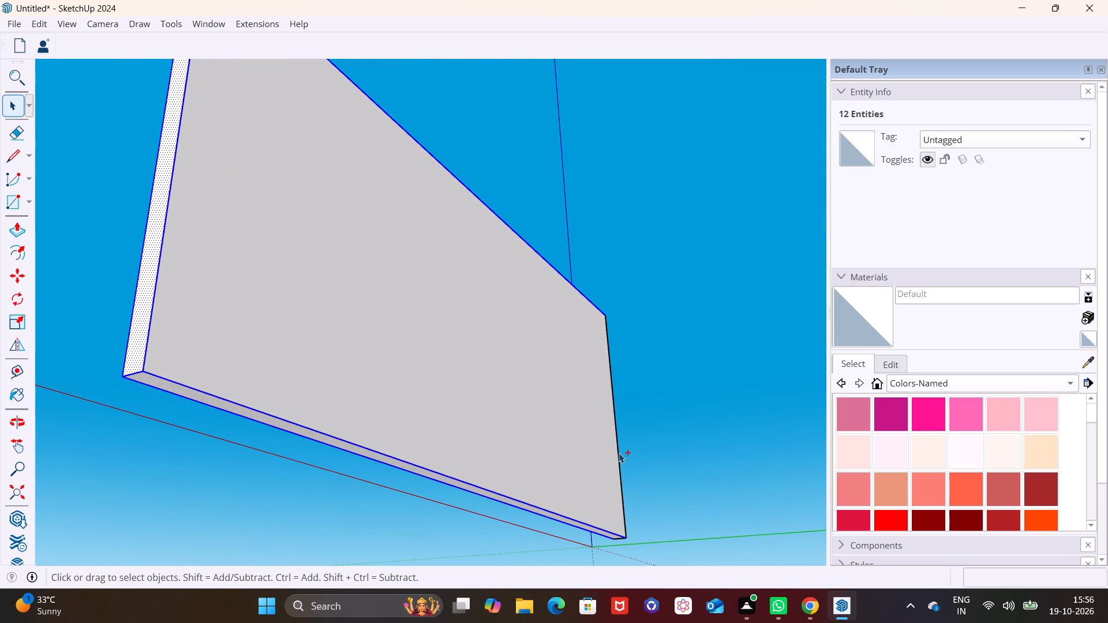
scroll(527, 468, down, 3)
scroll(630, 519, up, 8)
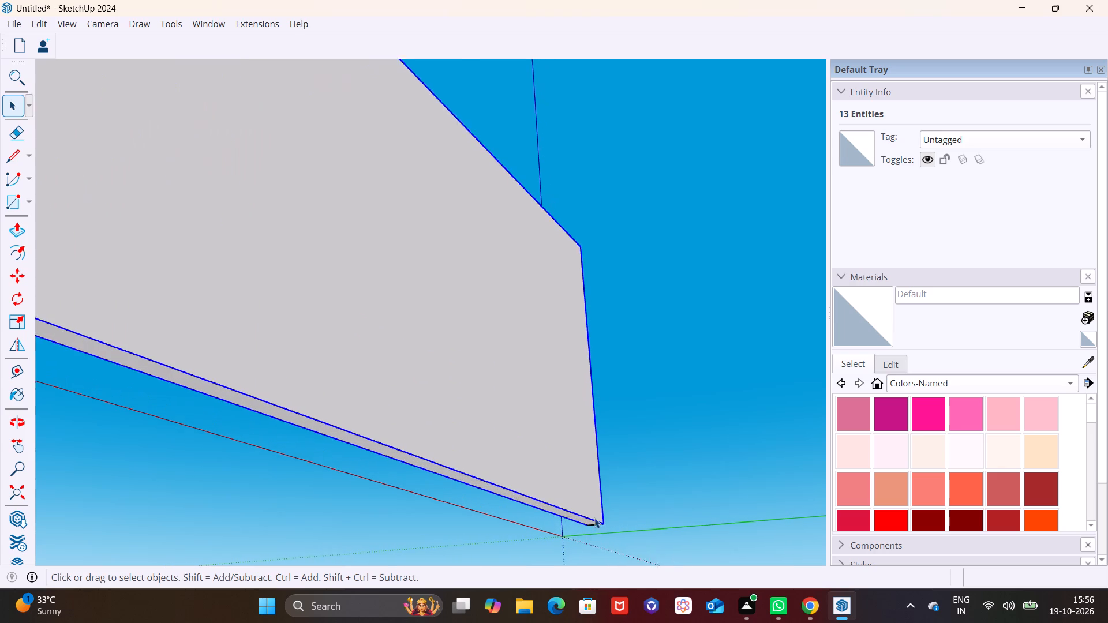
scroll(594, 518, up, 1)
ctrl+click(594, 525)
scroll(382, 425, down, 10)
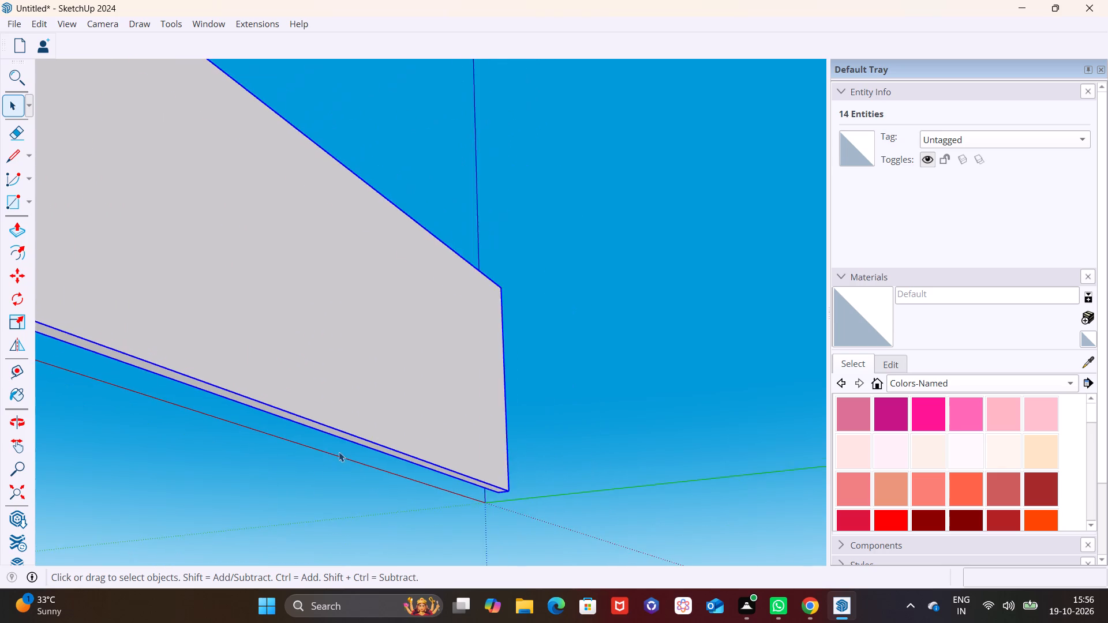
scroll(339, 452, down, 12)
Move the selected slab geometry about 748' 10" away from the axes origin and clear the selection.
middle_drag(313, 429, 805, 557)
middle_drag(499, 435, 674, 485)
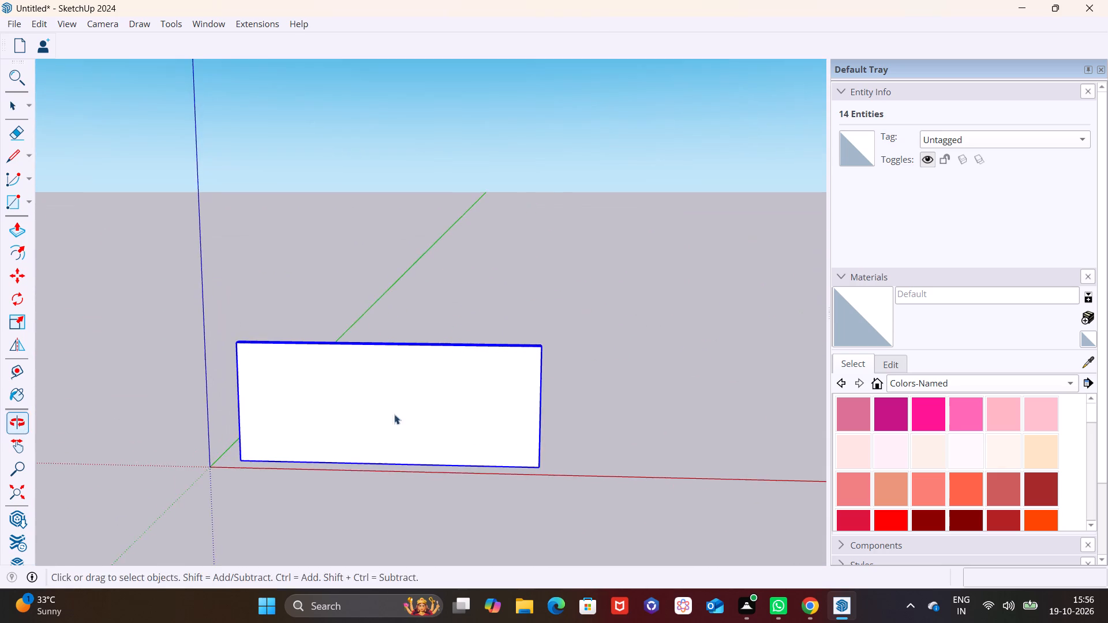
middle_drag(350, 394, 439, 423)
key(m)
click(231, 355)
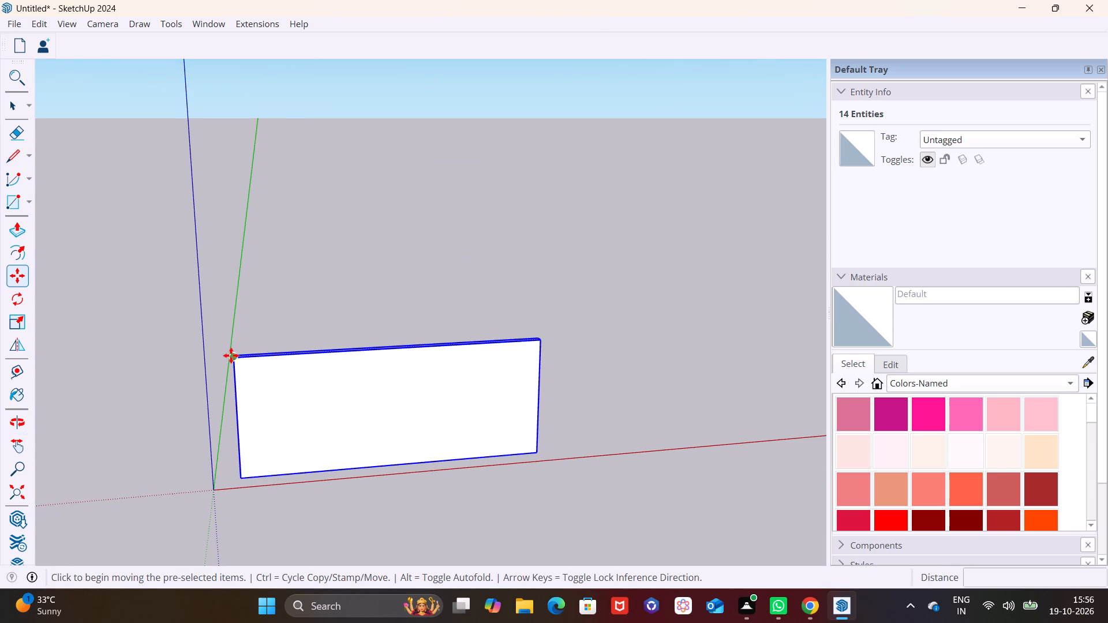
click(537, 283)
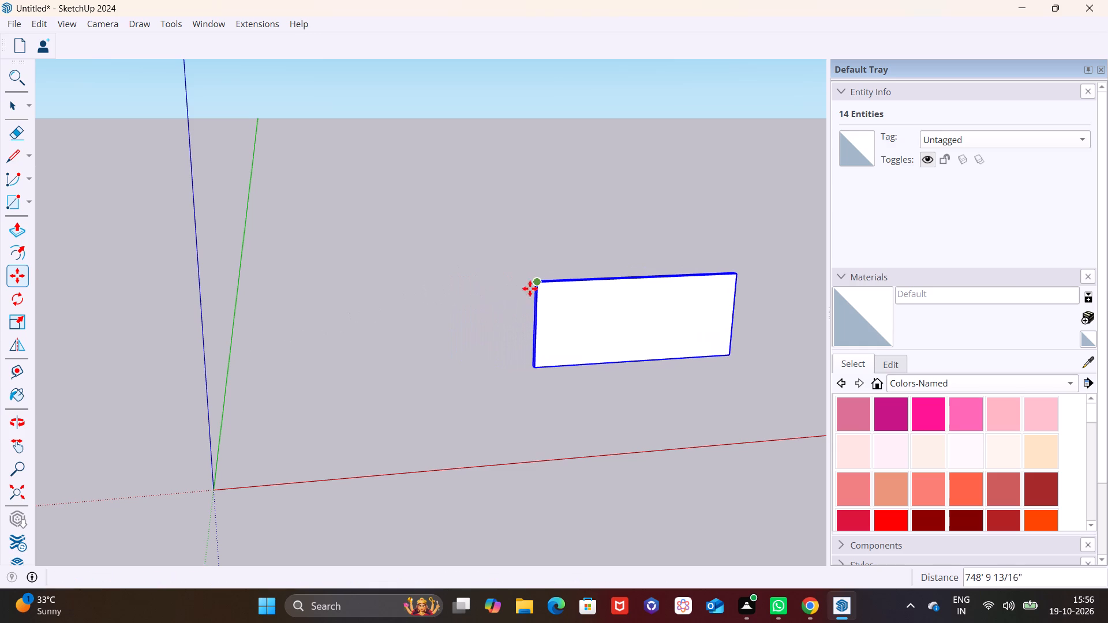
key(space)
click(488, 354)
Examine the moved slab's front face and its position relative to the axes.
scroll(443, 331, up, 1)
middle_click(419, 412)
middle_drag(417, 407, 355, 382)
scroll(417, 407, up, 1)
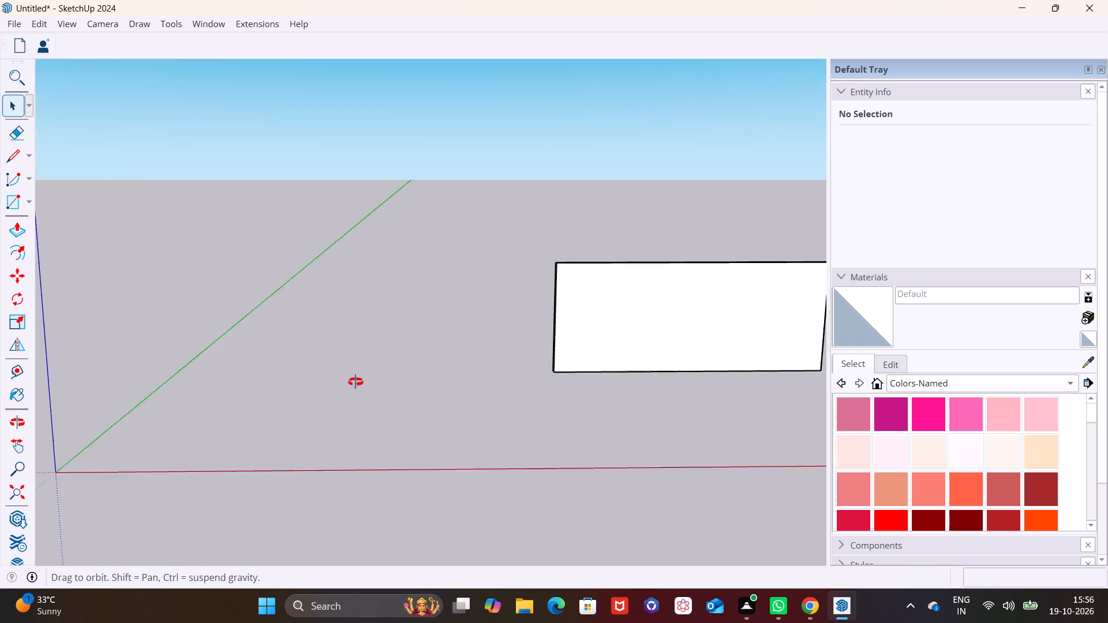
middle_drag(355, 382, 346, 374)
shift+middle_drag(575, 326, 253, 413)
middle_drag(372, 434, 413, 397)
scroll(364, 414, up, 2)
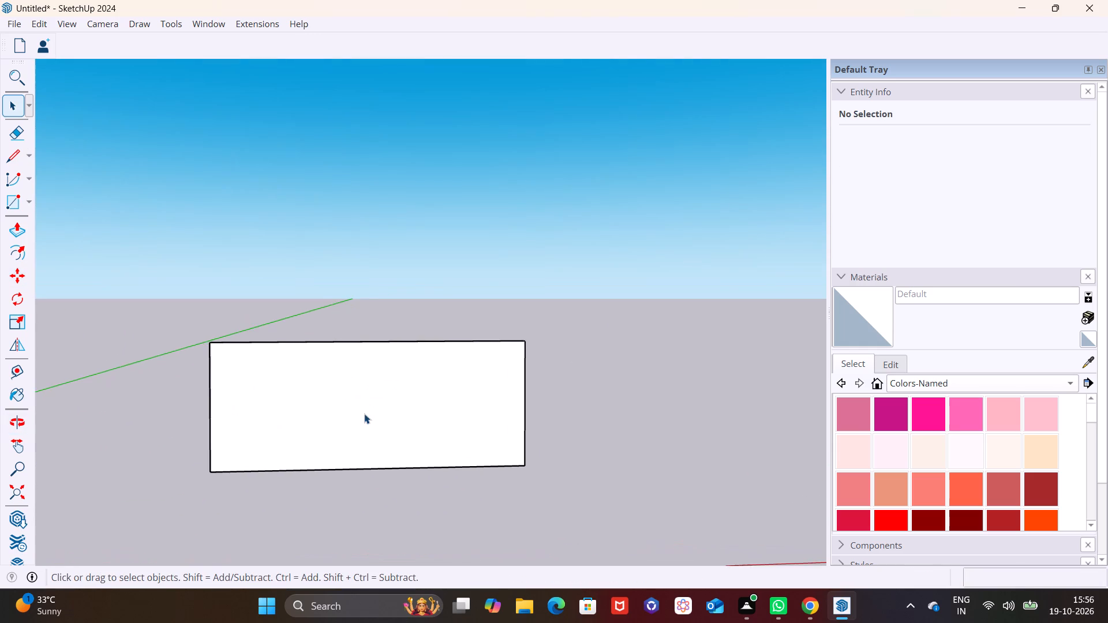
scroll(369, 415, up, 1)
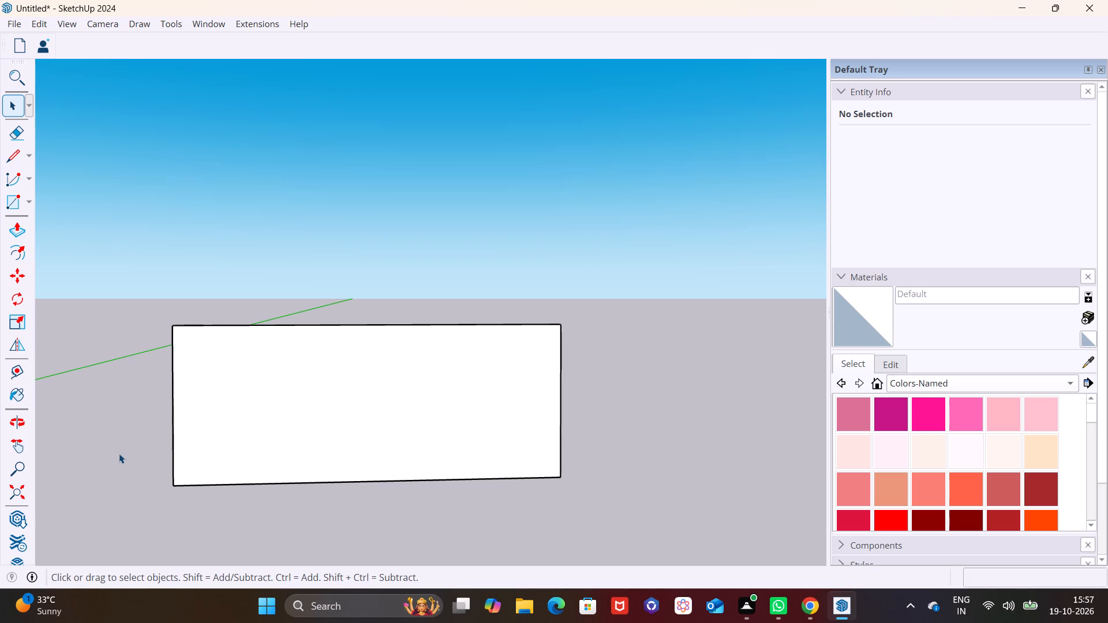
scroll(227, 447, down, 3)
middle_drag(262, 446, 214, 473)
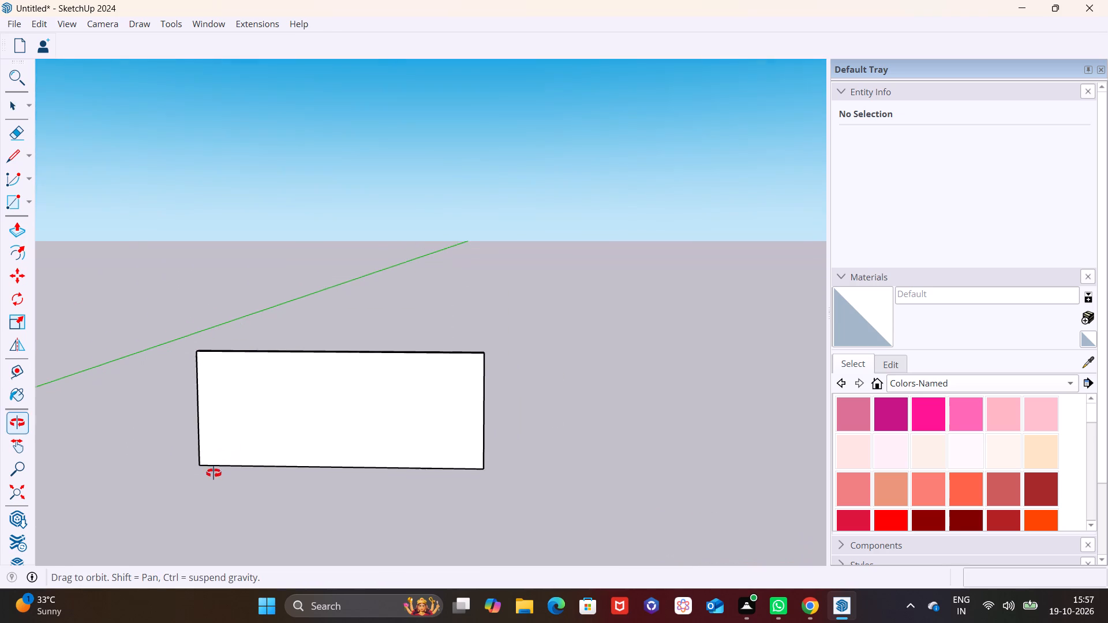
middle_drag(214, 473, 214, 475)
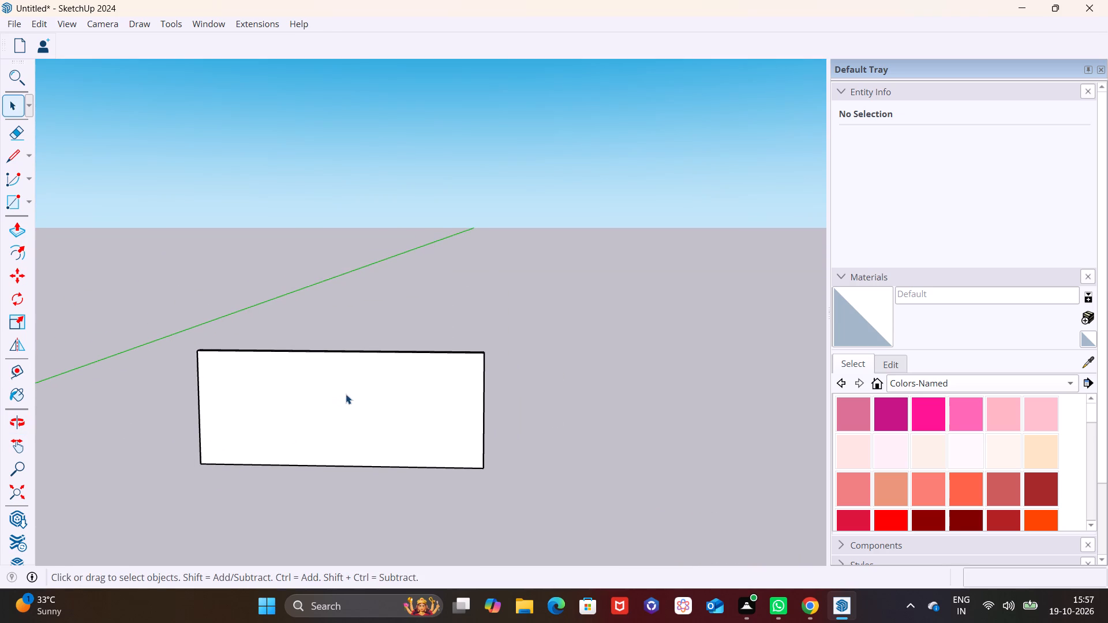
Undo the slab's move and its modelling back to an empty model.
key(ctrl+z)
scroll(352, 429, down, 10)
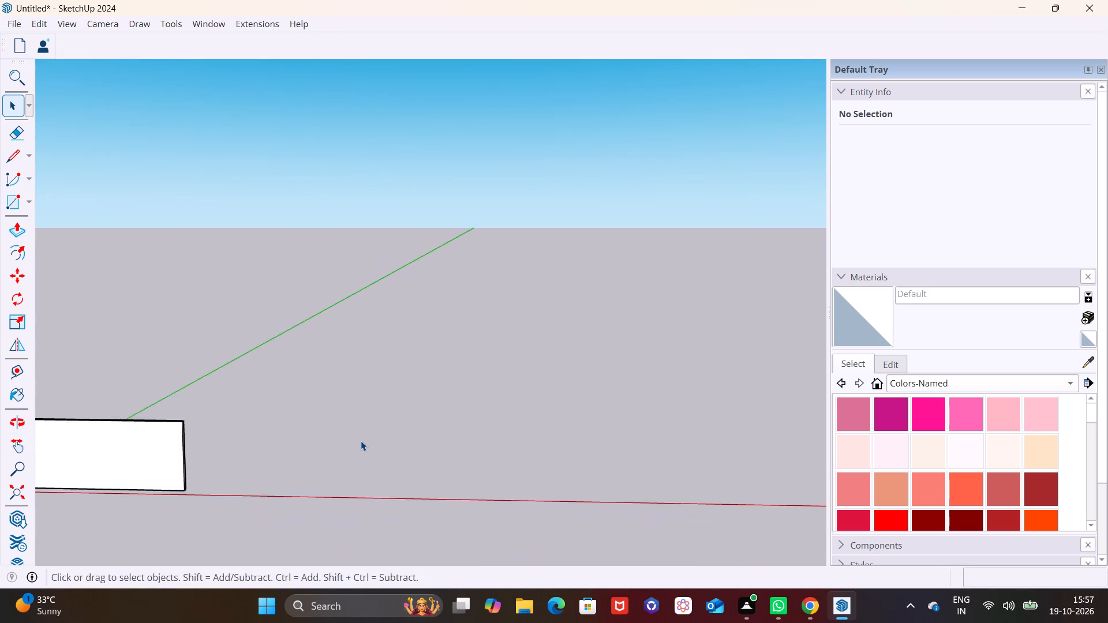
shift+middle_drag(361, 441, 454, 380)
key(ctrl+z)
key(ctrl+z)
key(ctrl+z)
Draw a large rectangle about 1598' by 2291' on the ground between the red and green axes.
middle_drag(443, 393, 414, 408)
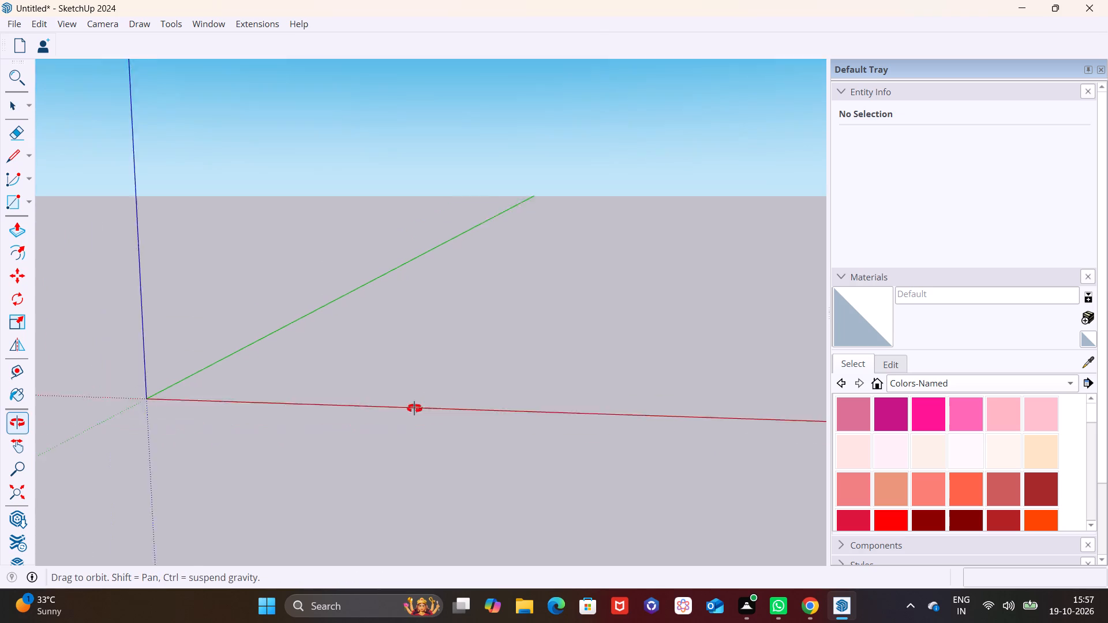
middle_drag(414, 408, 376, 458)
shift+middle_drag(421, 356, 332, 417)
middle_drag(525, 446, 607, 435)
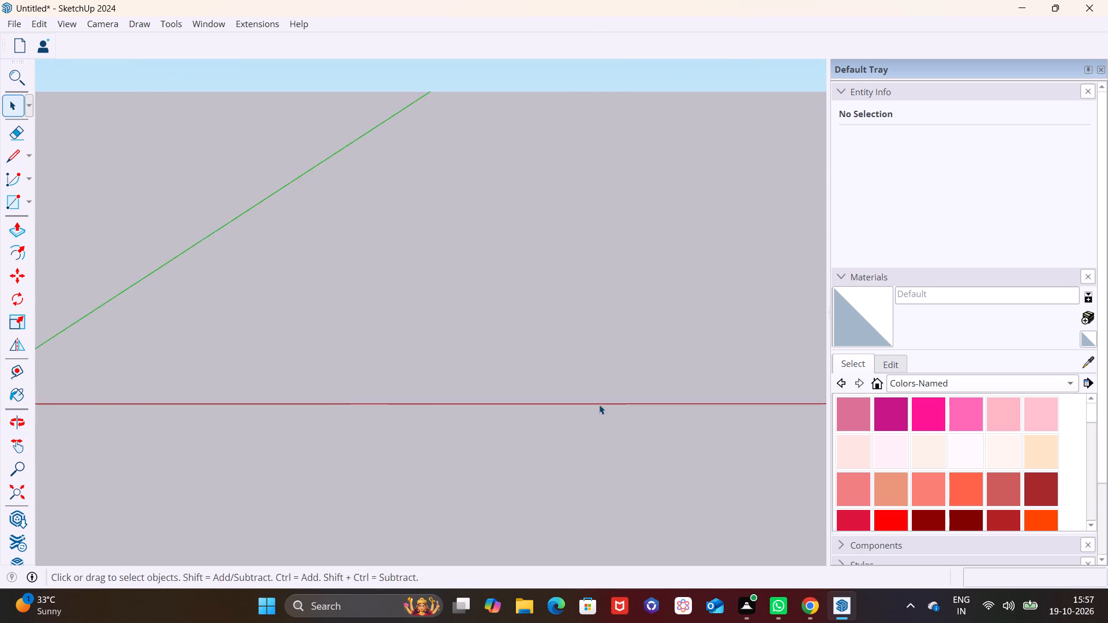
shift+middle_drag(599, 406, 647, 489)
middle_drag(653, 493, 594, 501)
middle_drag(522, 376, 382, 420)
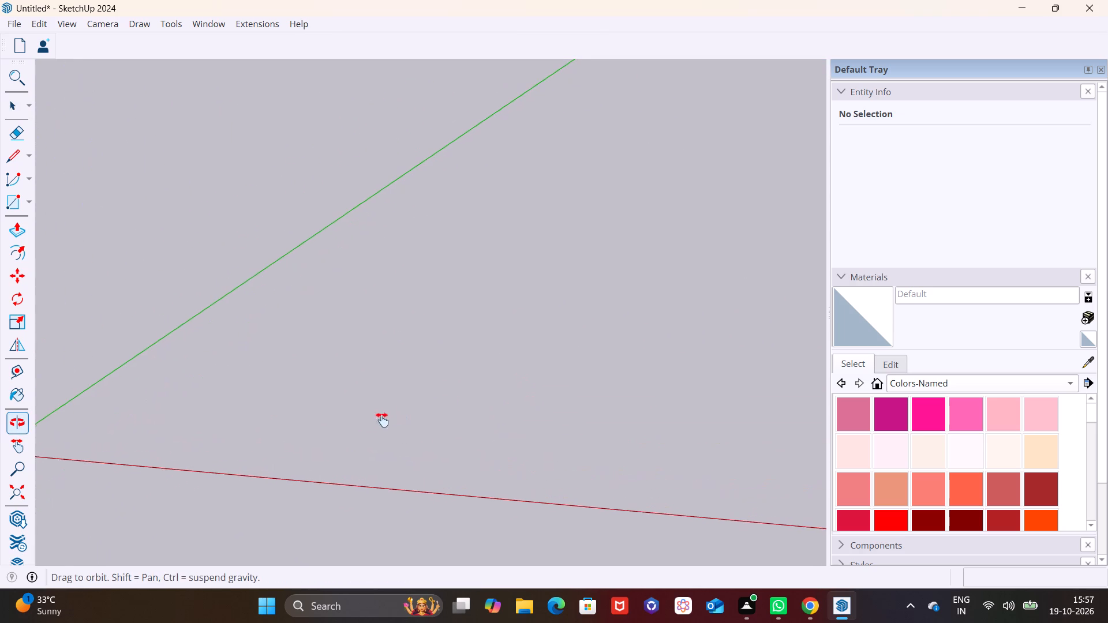
middle_drag(382, 420, 381, 420)
middle_drag(524, 447, 601, 449)
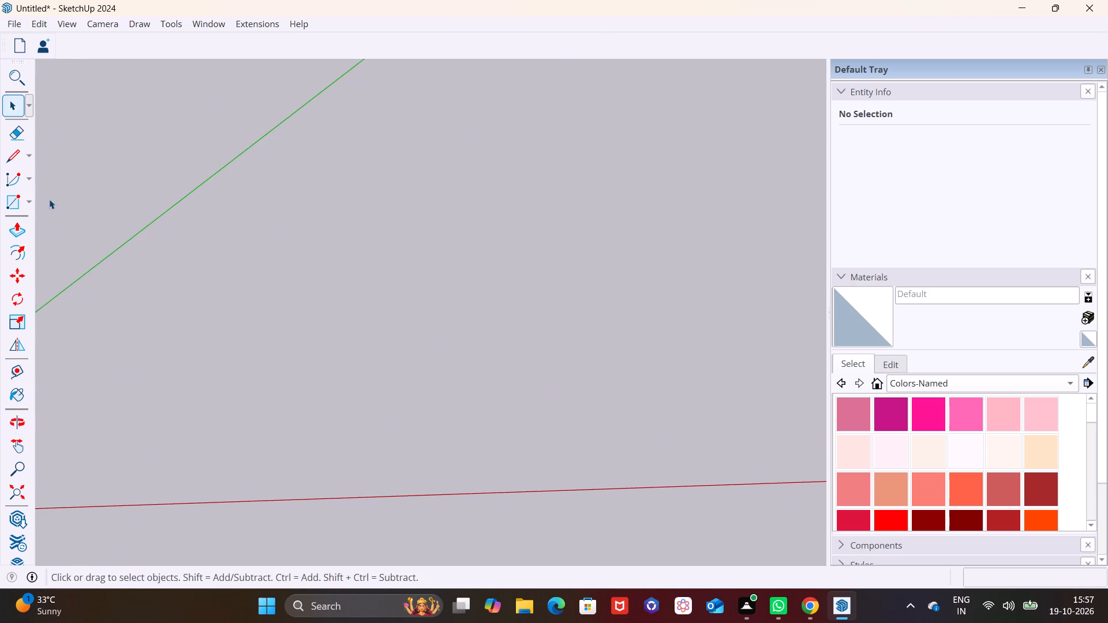
click(27, 200)
click(39, 217)
click(247, 258)
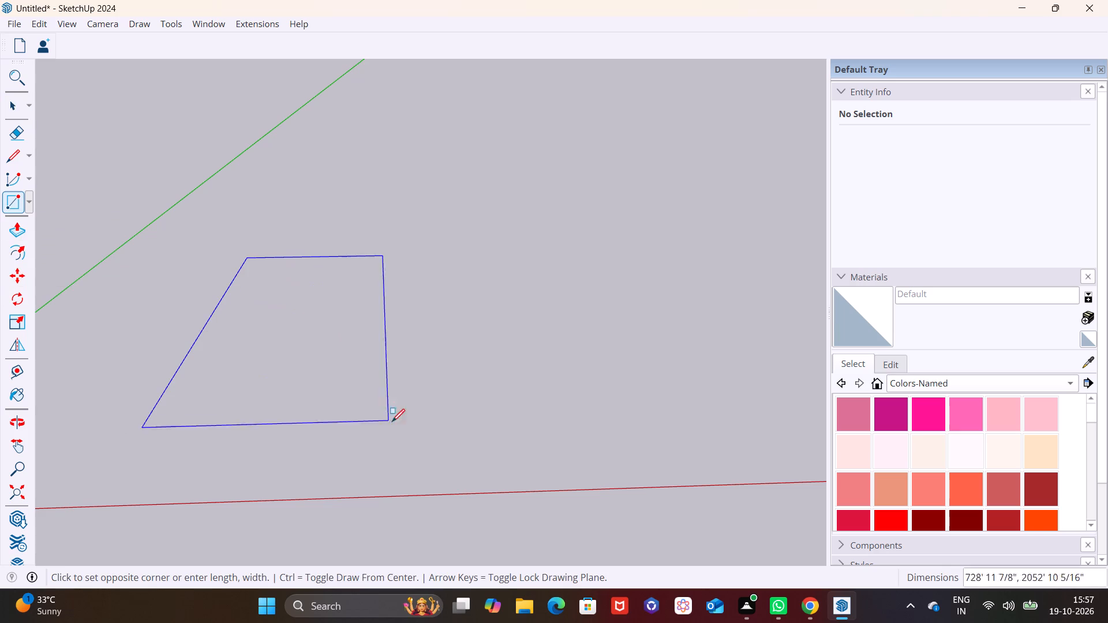
click(701, 449)
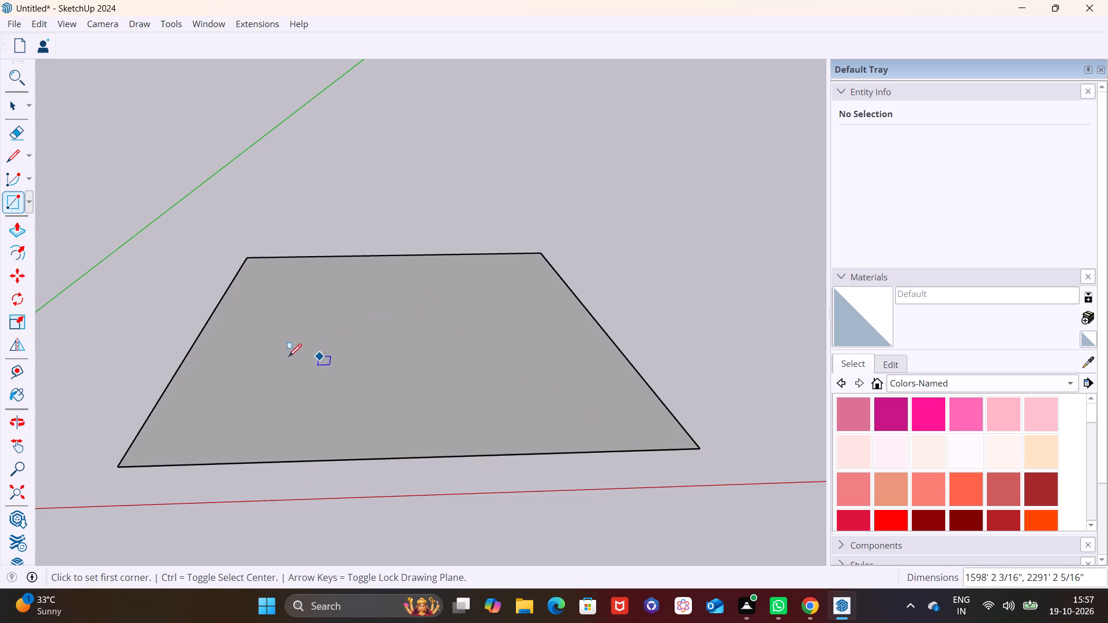
Offset the rectangle's face inward by 9".
click(13, 324)
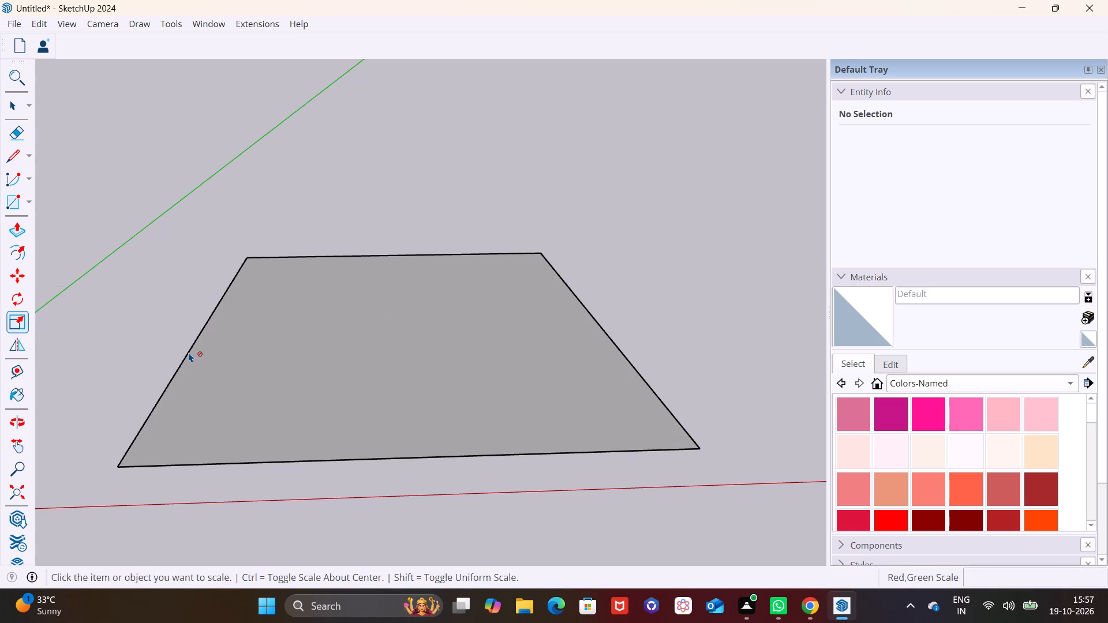
key(space)
click(264, 359)
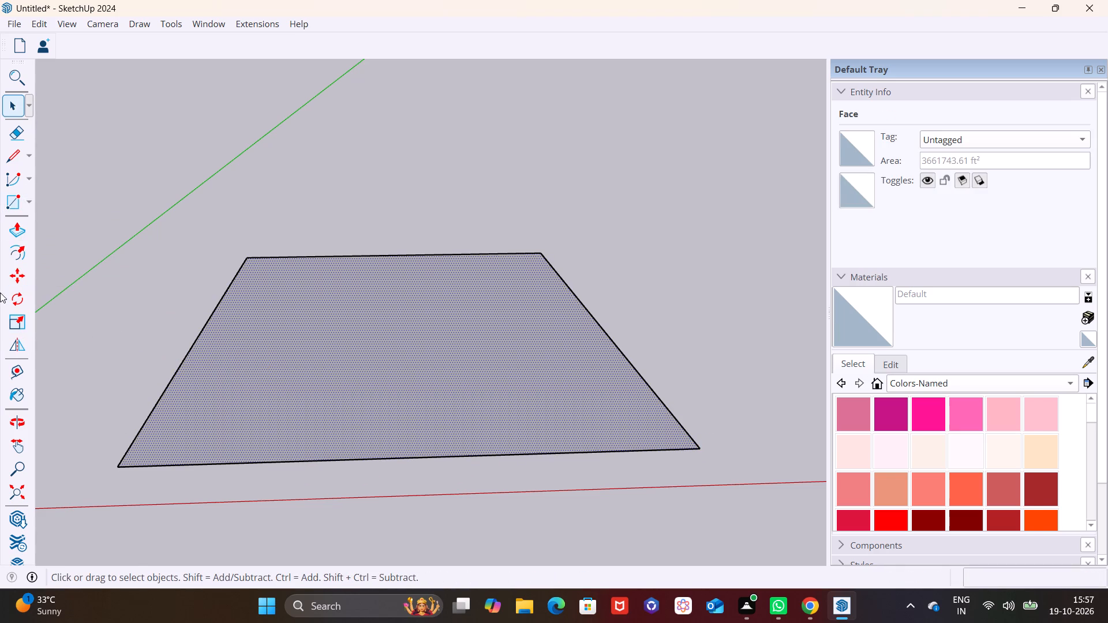
click(13, 253)
click(205, 355)
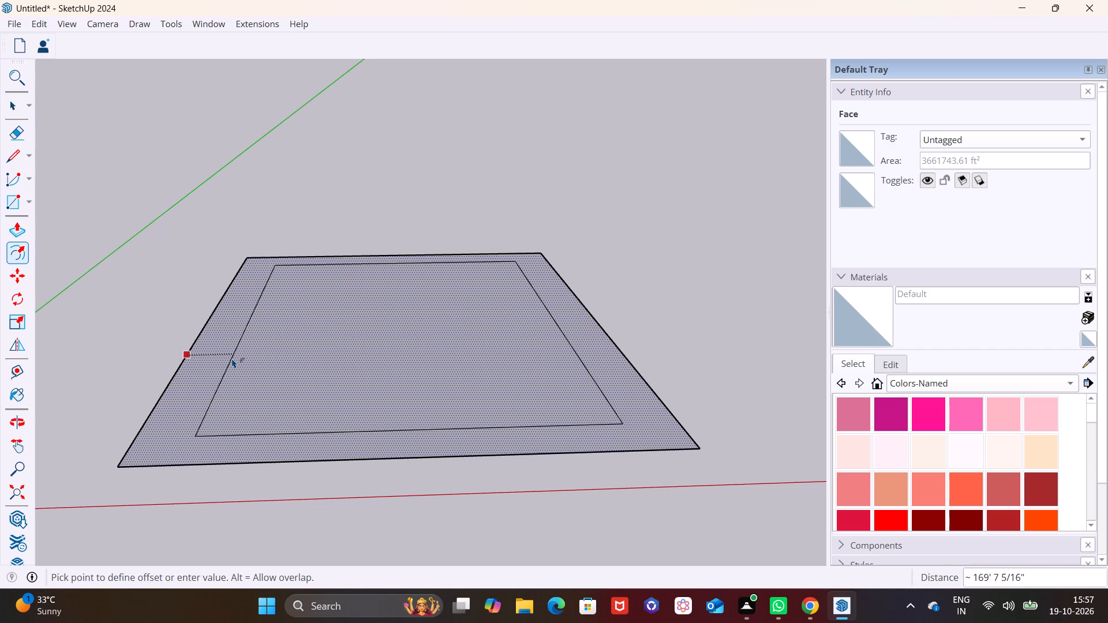
text(9")
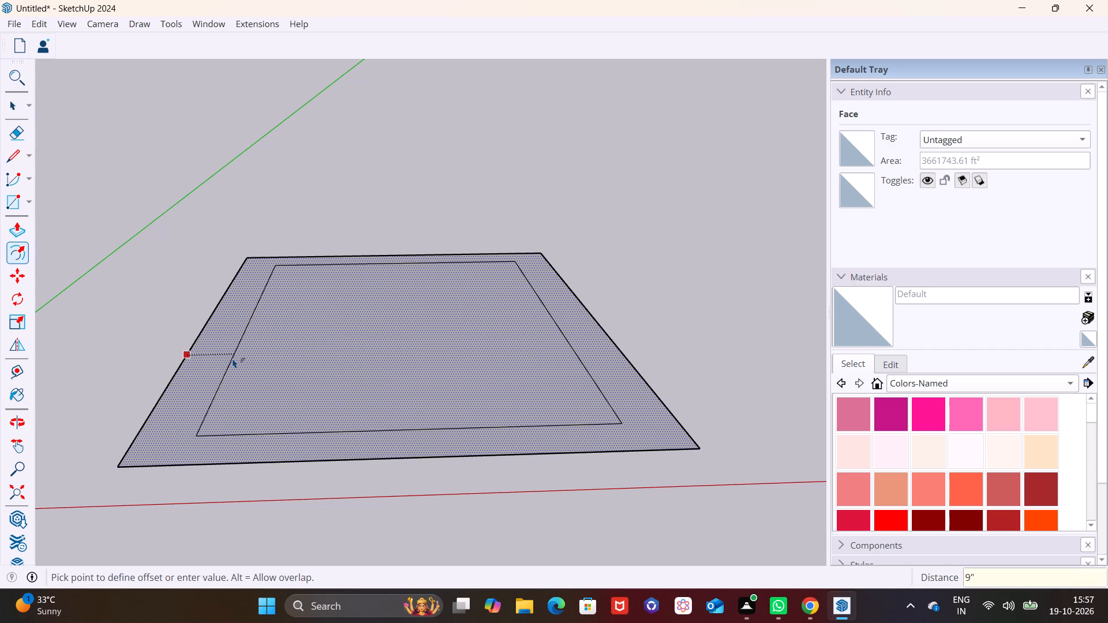
key(Return)
Offset the inner face's boundary inward by another 9".
click(226, 352)
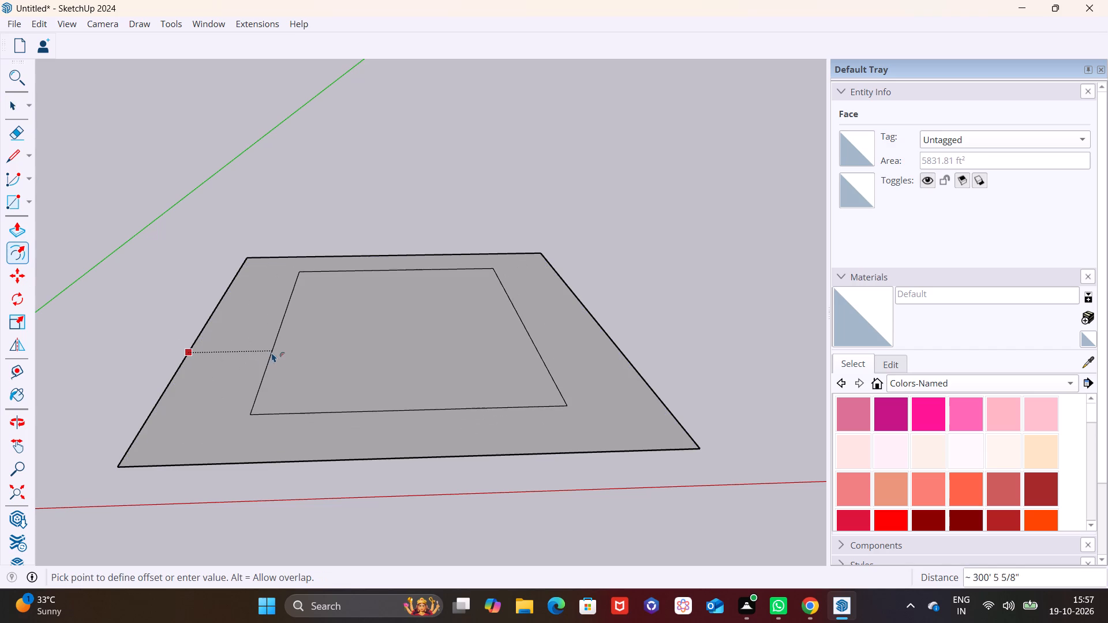
key(9)
key(shift+quotedbl)
key(Return)
Offset the innermost face's boundary inward about 71' 7" to form a wide border.
scroll(302, 370, down, 9)
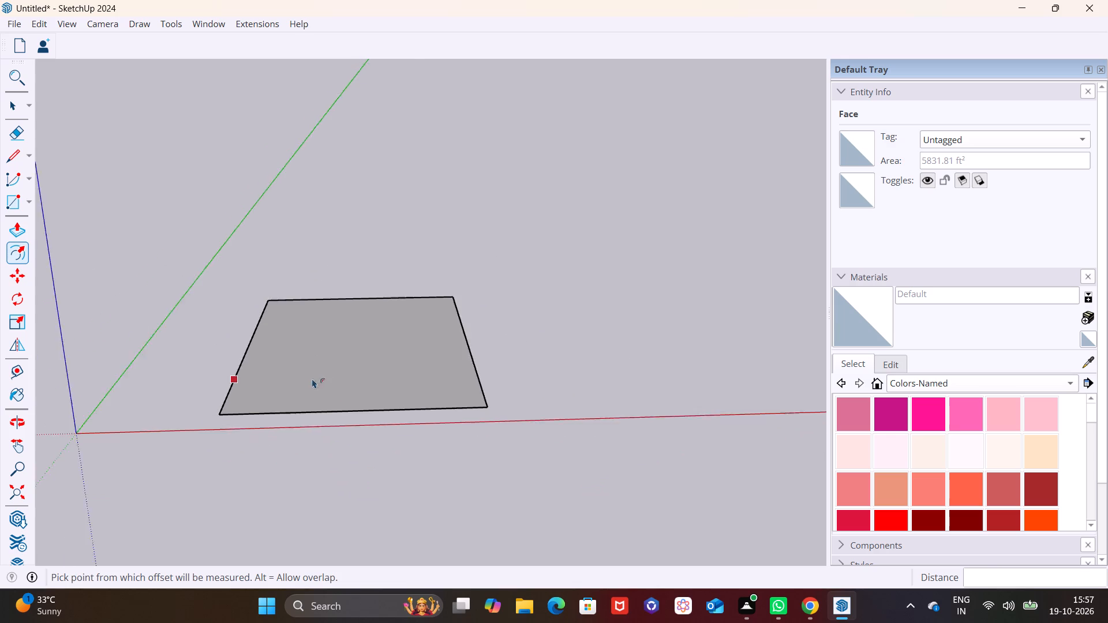
scroll(312, 378, down, 2)
middle_drag(362, 397, 283, 439)
scroll(359, 364, up, 7)
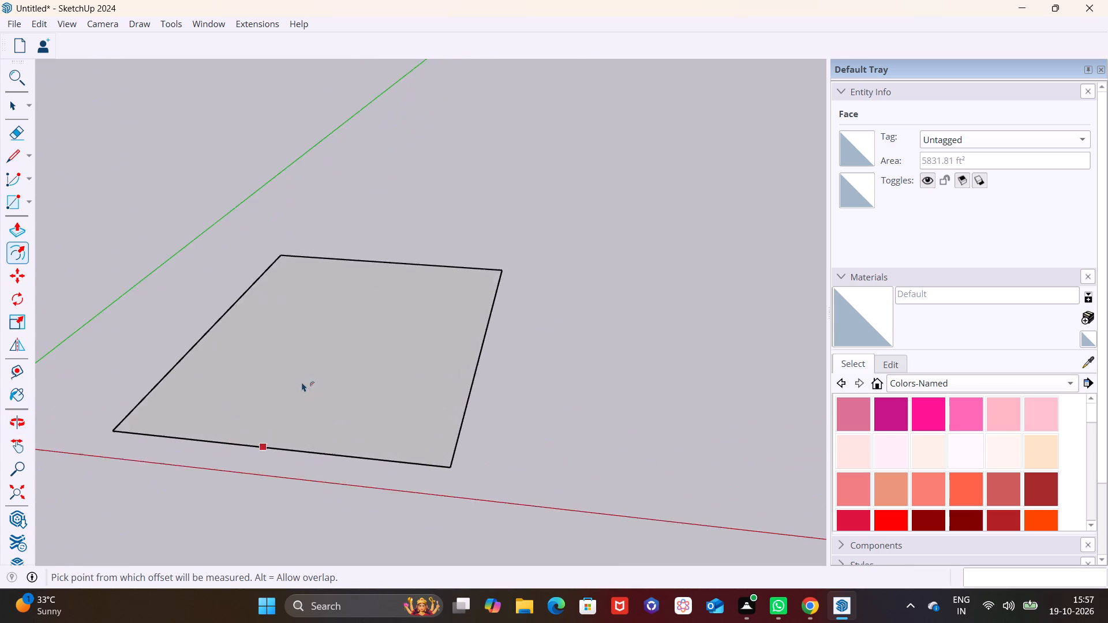
scroll(302, 382, up, 2)
click(179, 321)
click(189, 321)
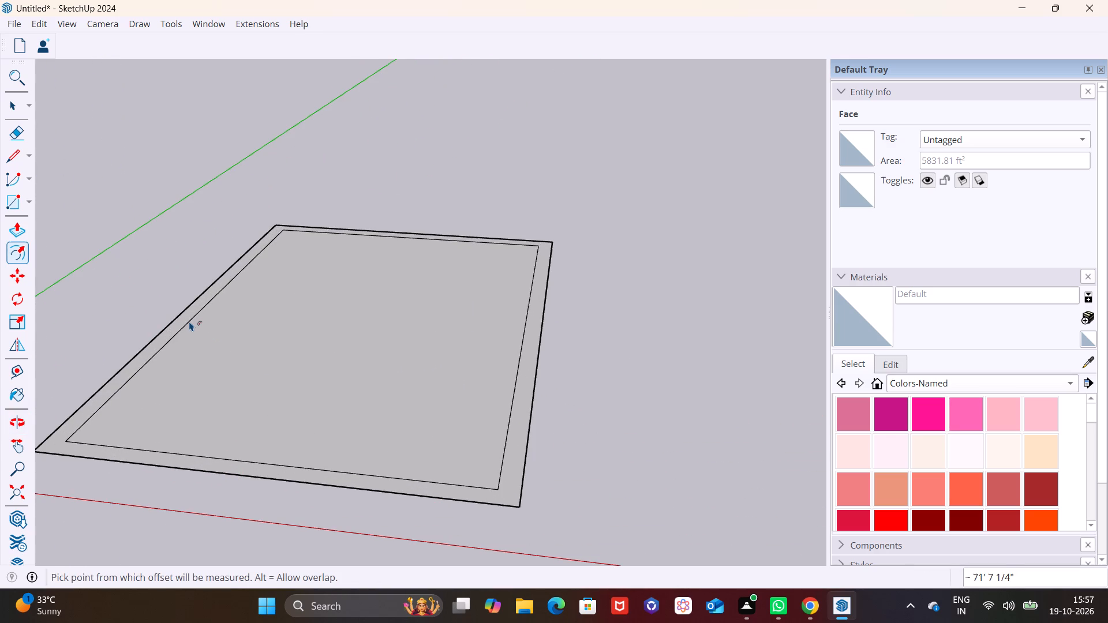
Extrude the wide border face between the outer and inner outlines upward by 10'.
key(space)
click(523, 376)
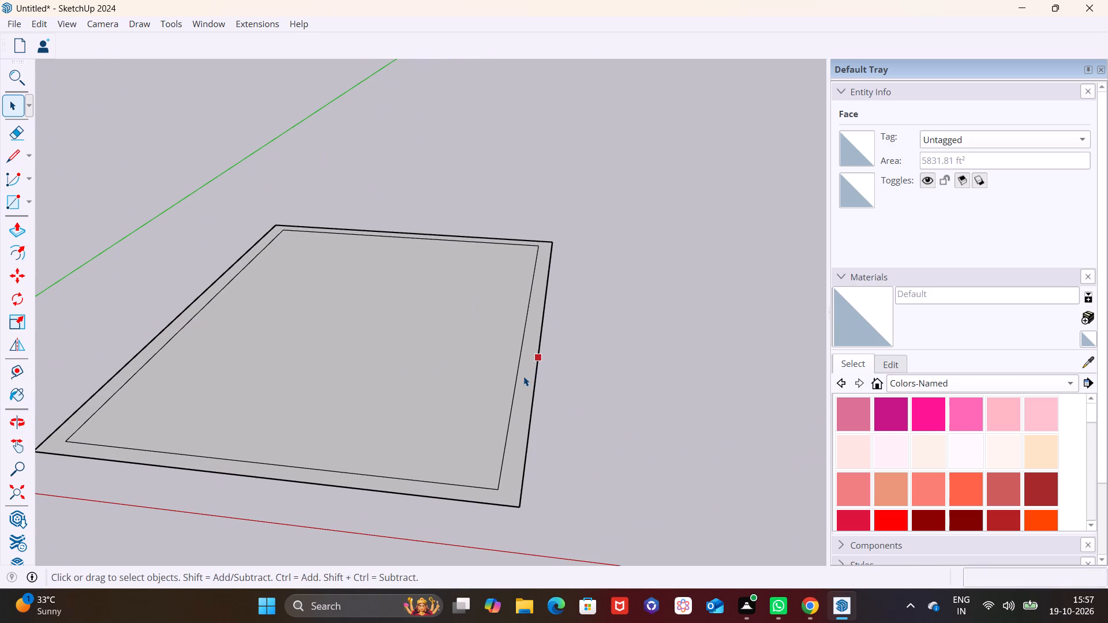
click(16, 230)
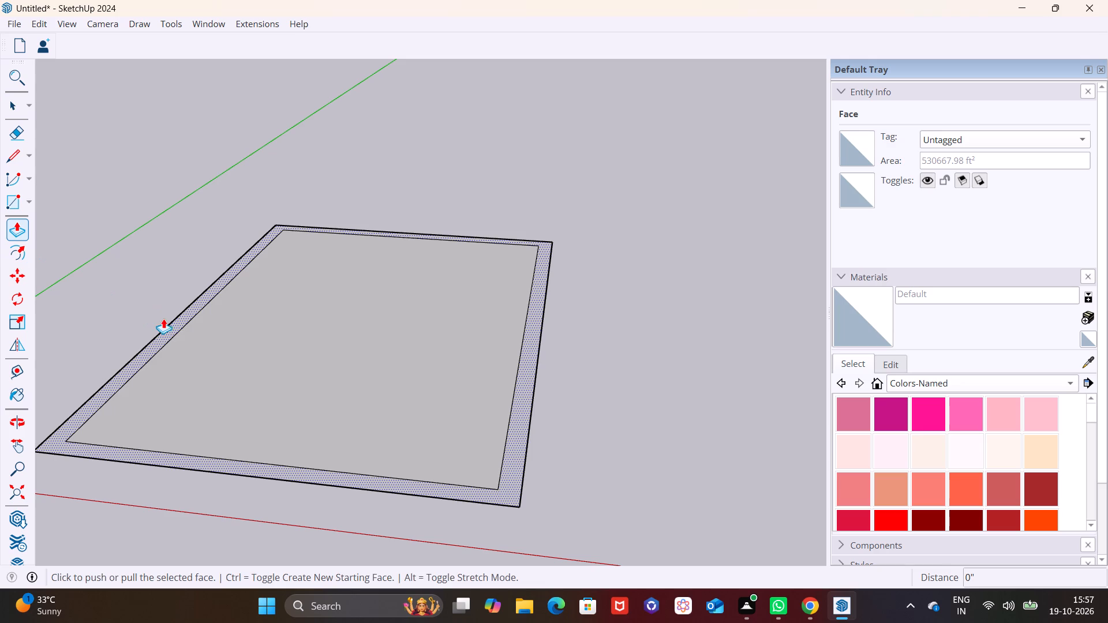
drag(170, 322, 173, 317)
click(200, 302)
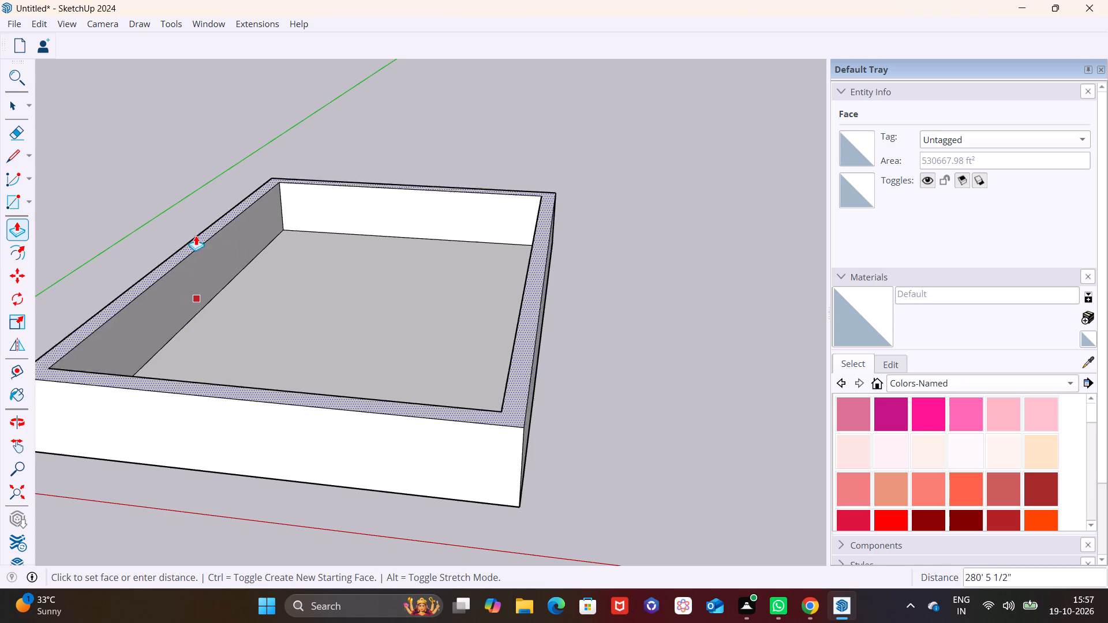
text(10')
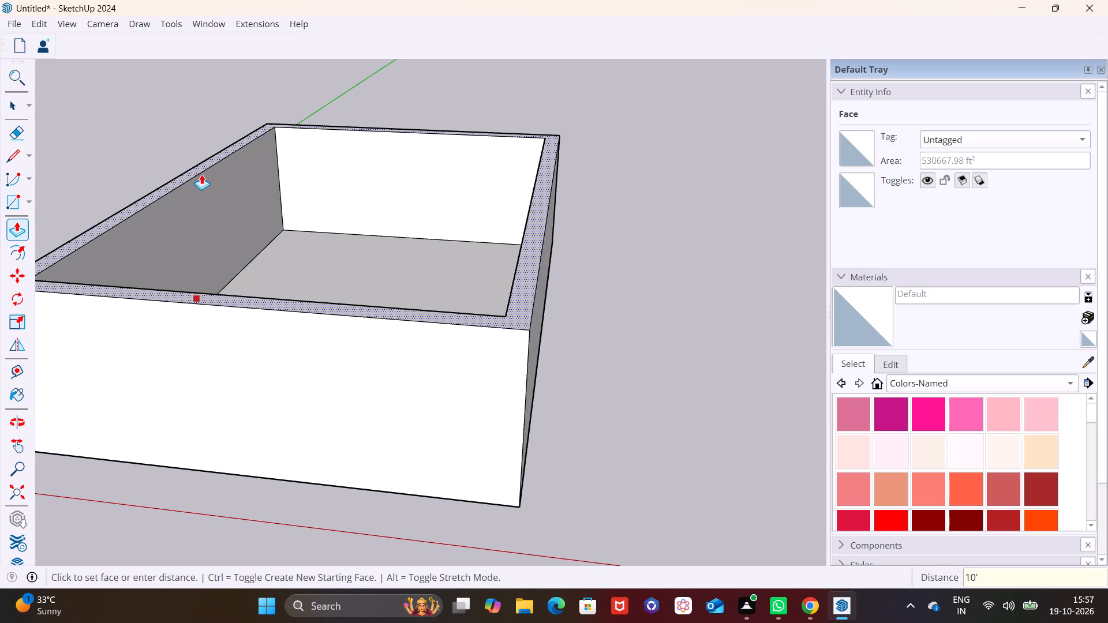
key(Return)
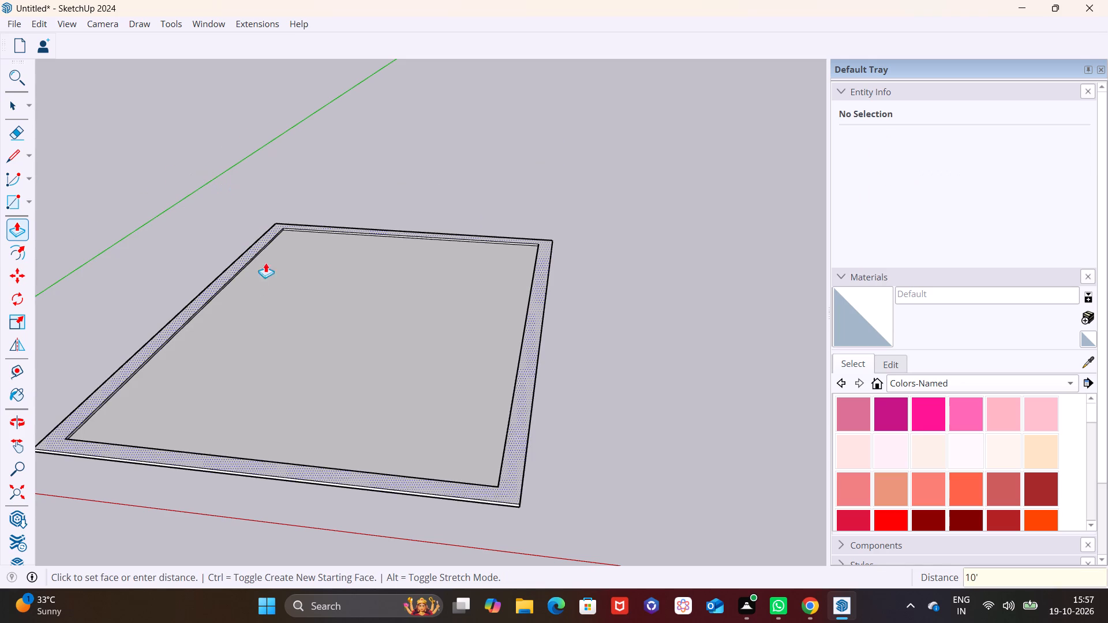
Undo the 10' border extrusion and the wide inner offset.
scroll(371, 335, down, 4)
middle_drag(369, 313, 361, 313)
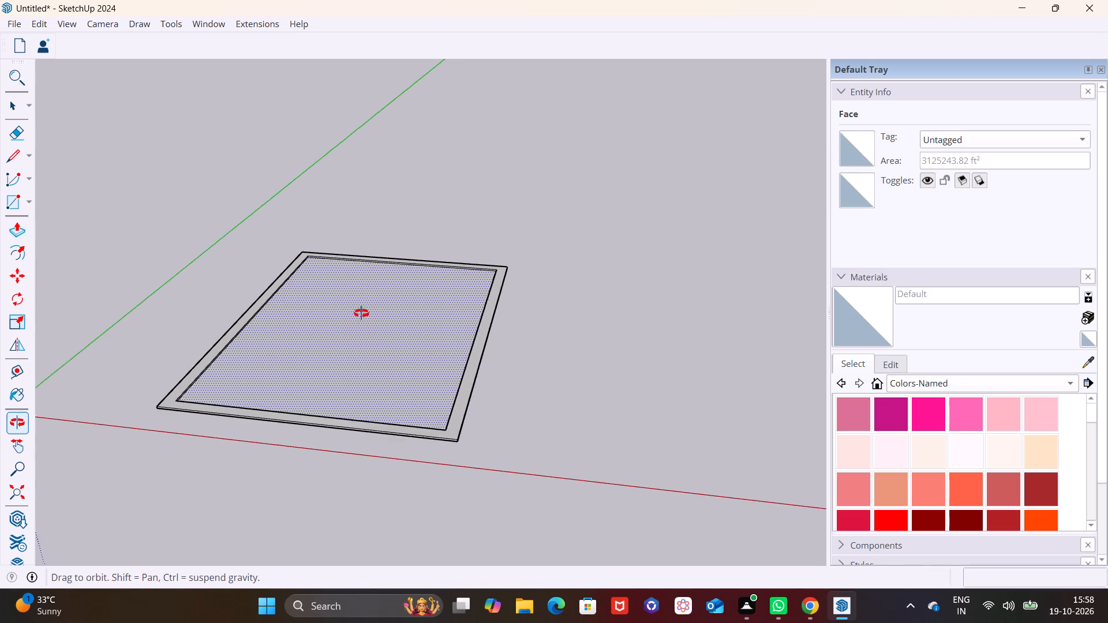
middle_drag(361, 313, 189, 328)
scroll(516, 294, up, 12)
scroll(540, 288, down, 11)
scroll(458, 371, up, 2)
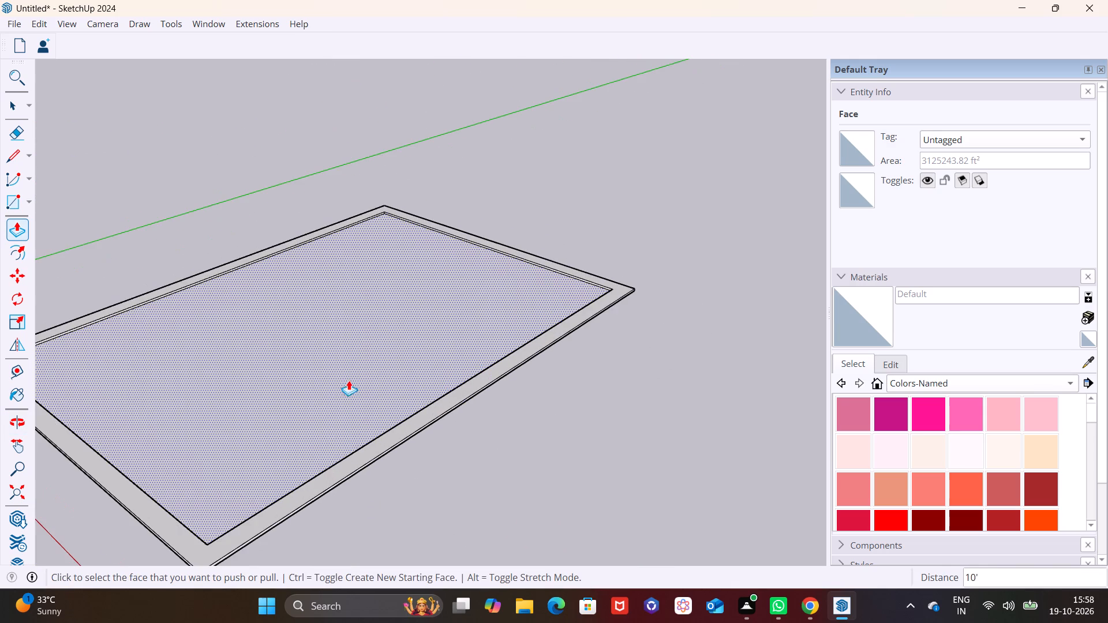
scroll(272, 423, up, 3)
scroll(272, 437, down, 3)
key(ctrl+z)
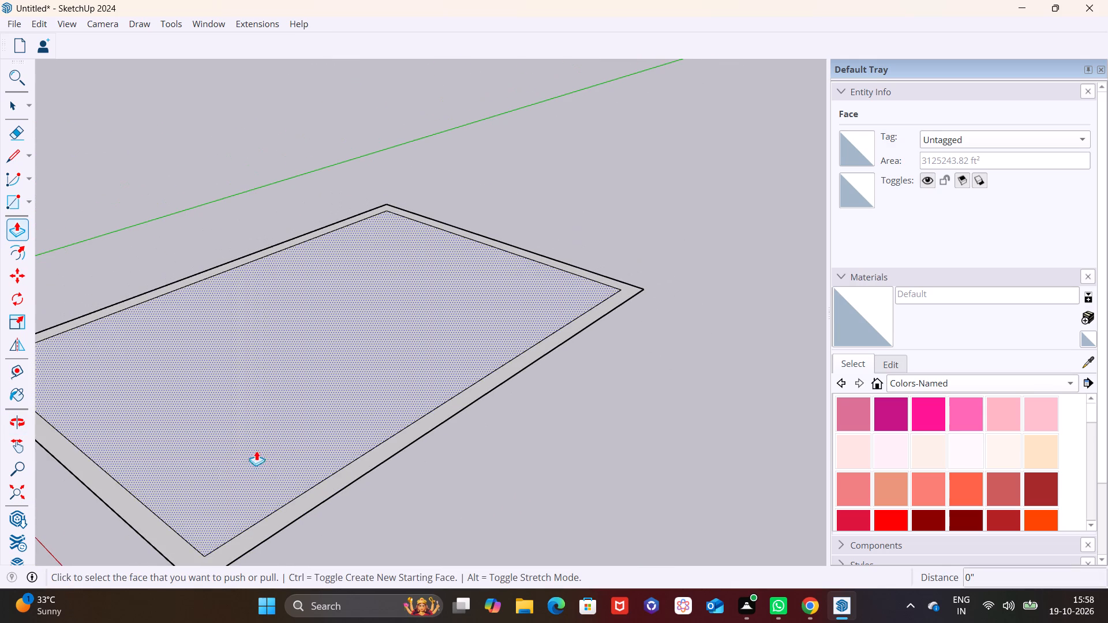
key(ctrl+z)
key(ctrl+z)
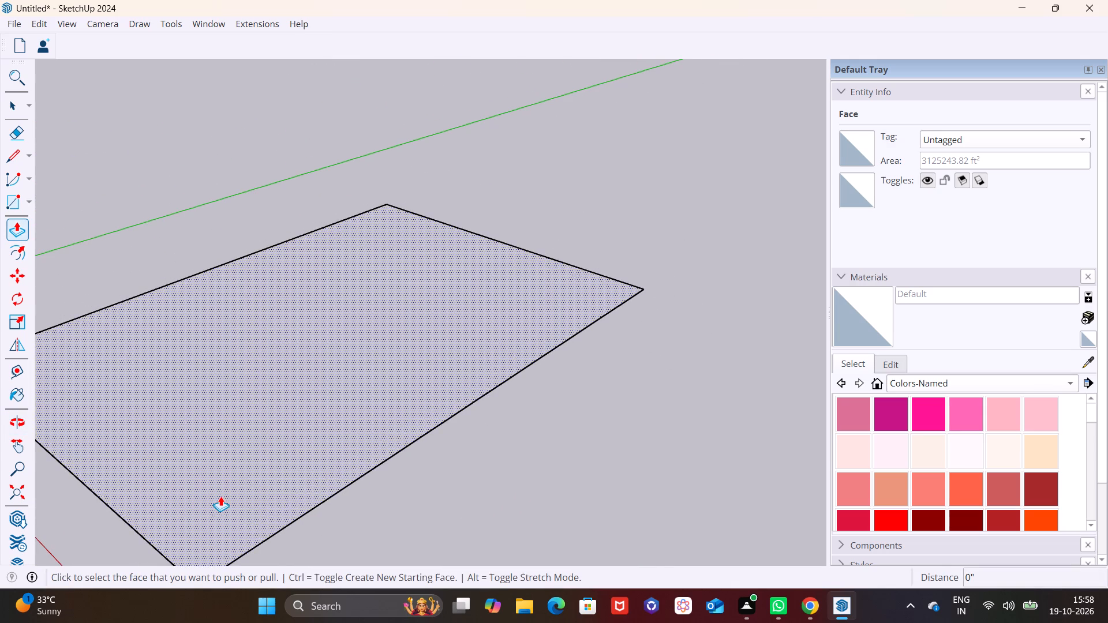
Undo the remaining 9" offset and the large ground rectangle to clear the model.
middle_drag(223, 496, 291, 425)
scroll(392, 405, up, 16)
middle_drag(426, 433, 425, 459)
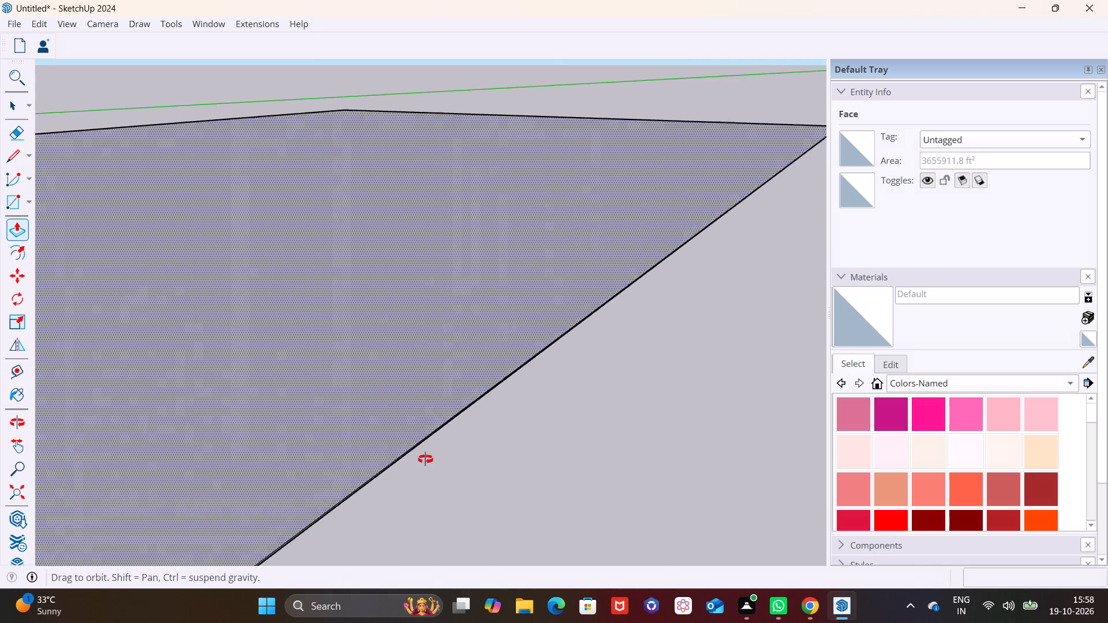
middle_drag(425, 459, 473, 592)
scroll(417, 470, up, 19)
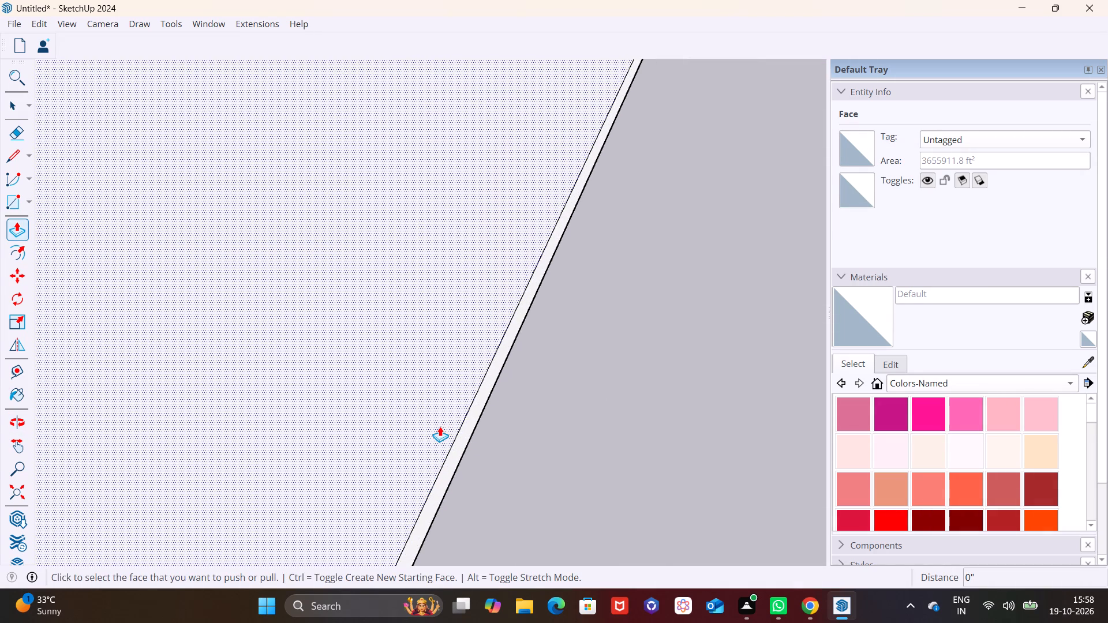
scroll(440, 426, up, 4)
scroll(440, 426, down, 20)
scroll(440, 426, down, 4)
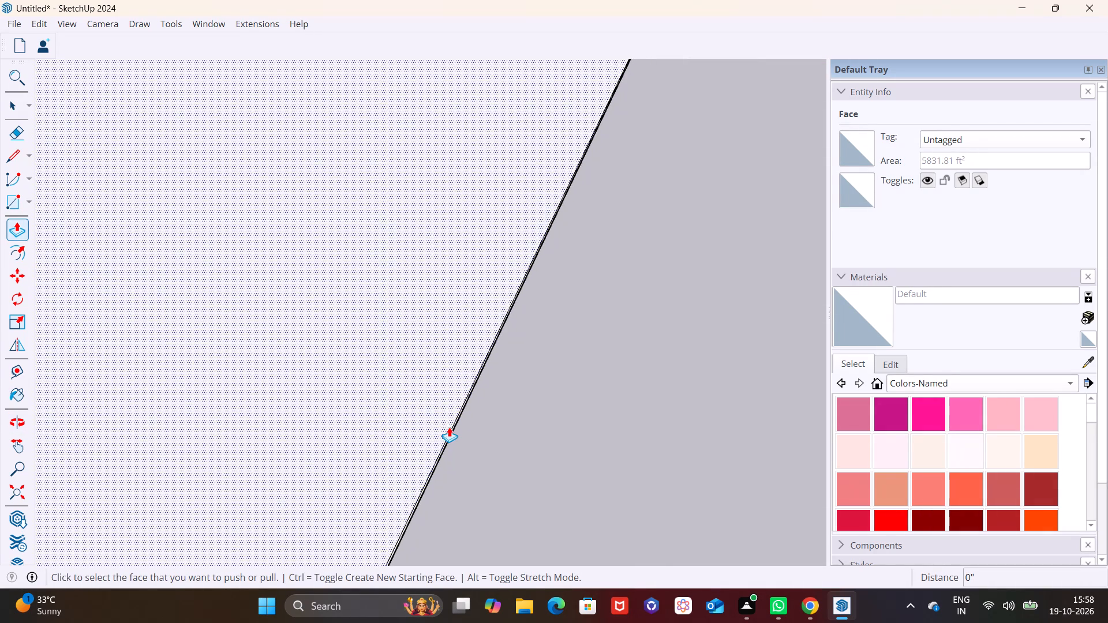
key(ctrl+z)
key(ctrl+z)
key(ctrl+z)
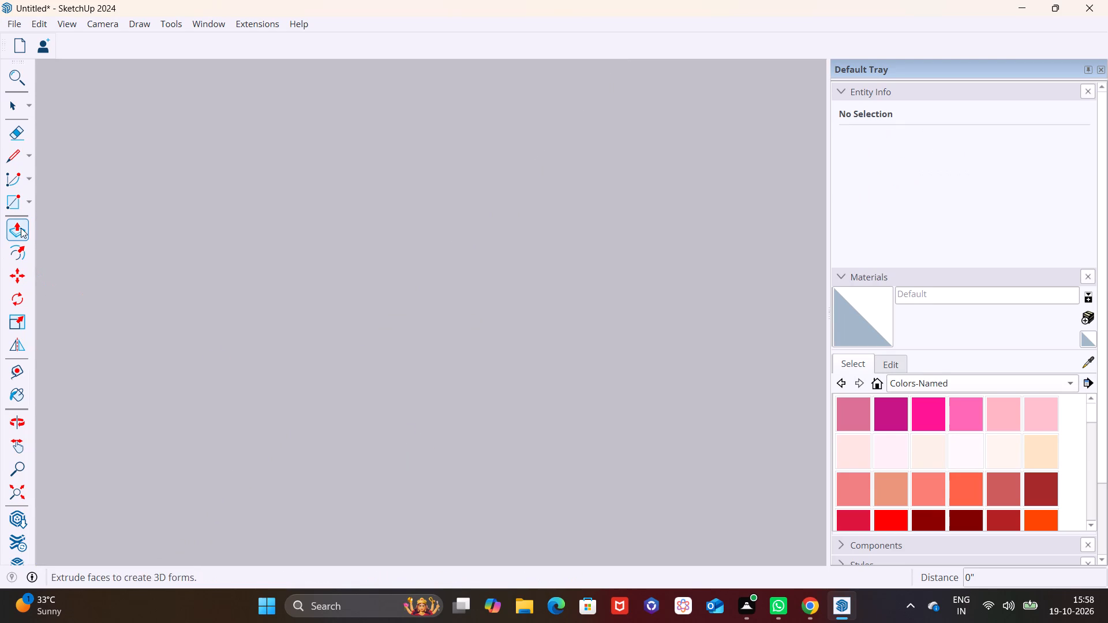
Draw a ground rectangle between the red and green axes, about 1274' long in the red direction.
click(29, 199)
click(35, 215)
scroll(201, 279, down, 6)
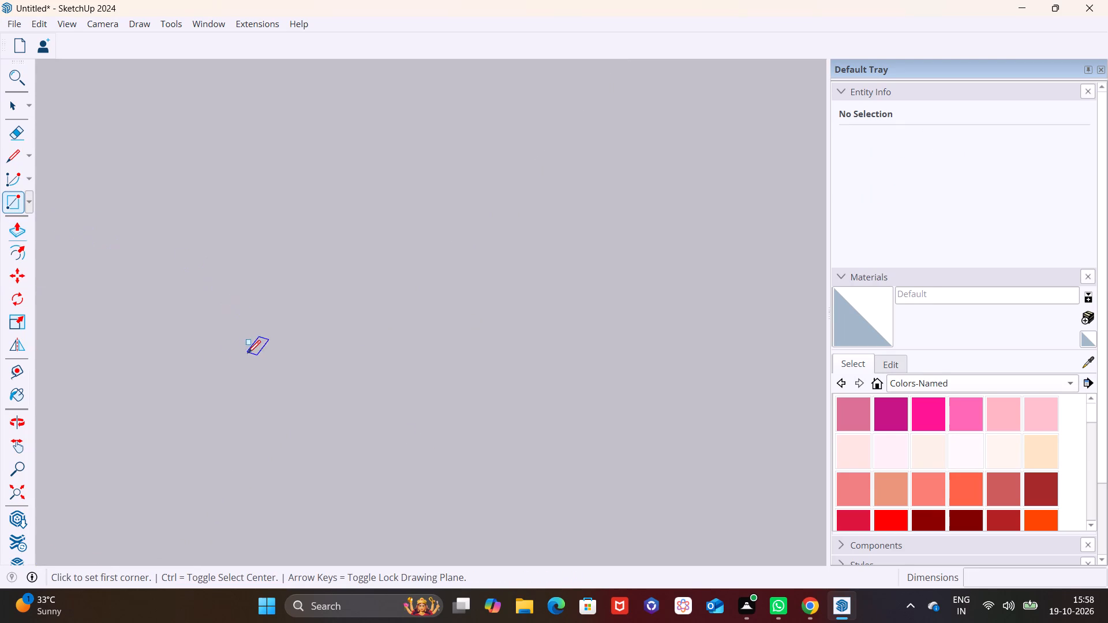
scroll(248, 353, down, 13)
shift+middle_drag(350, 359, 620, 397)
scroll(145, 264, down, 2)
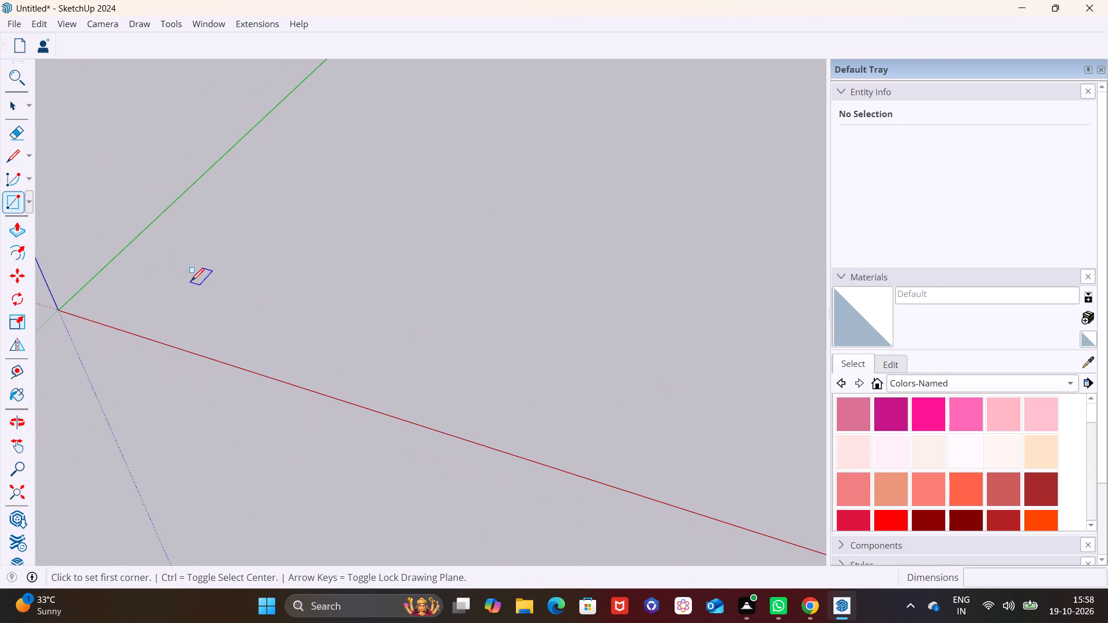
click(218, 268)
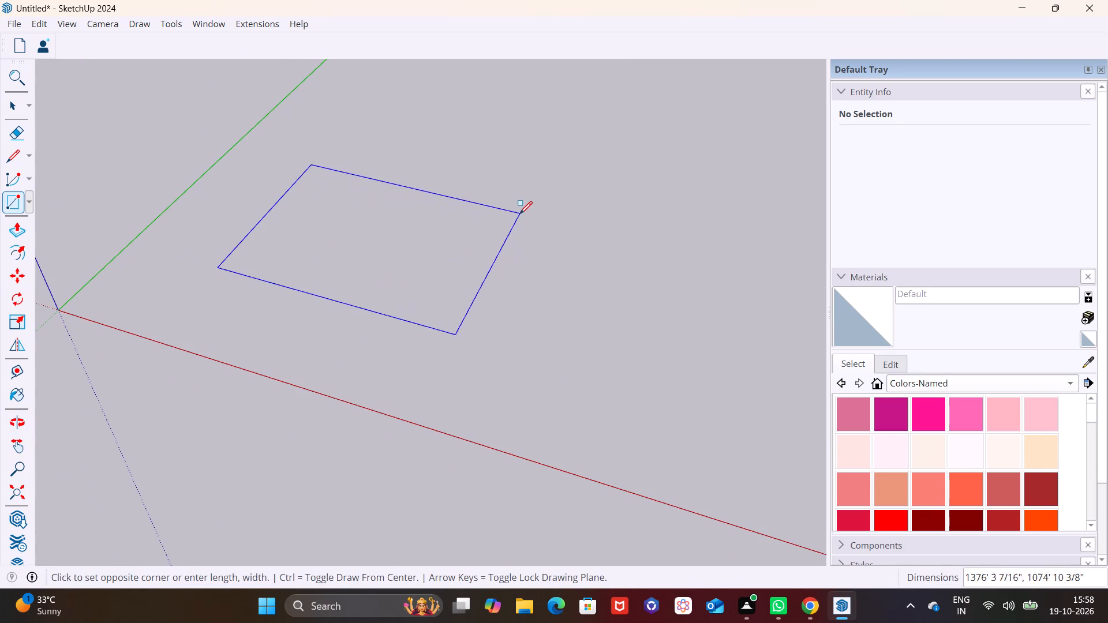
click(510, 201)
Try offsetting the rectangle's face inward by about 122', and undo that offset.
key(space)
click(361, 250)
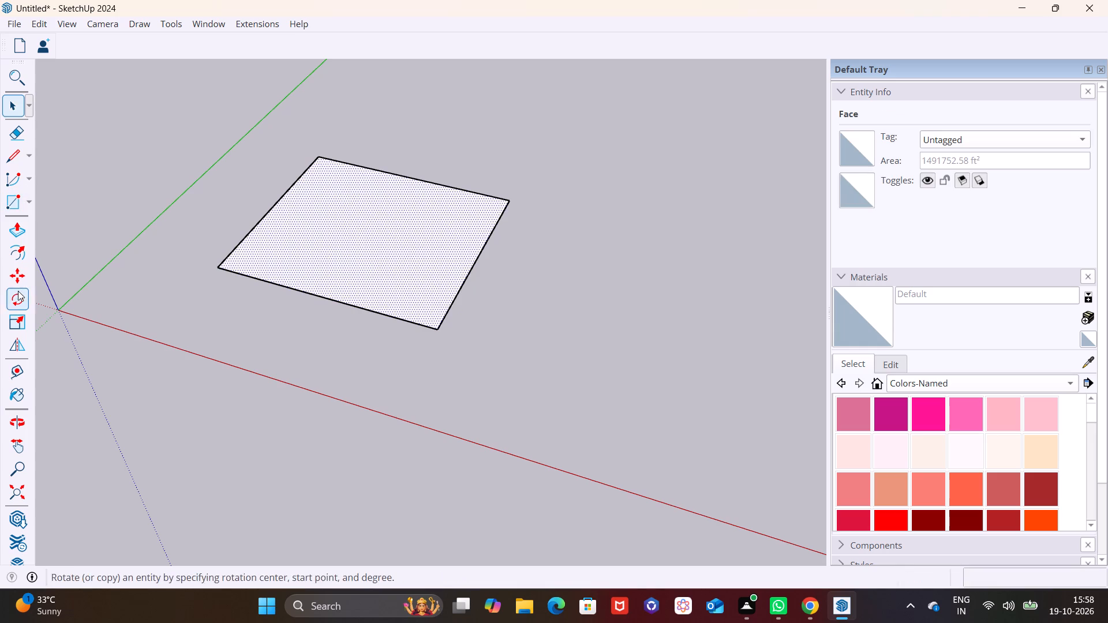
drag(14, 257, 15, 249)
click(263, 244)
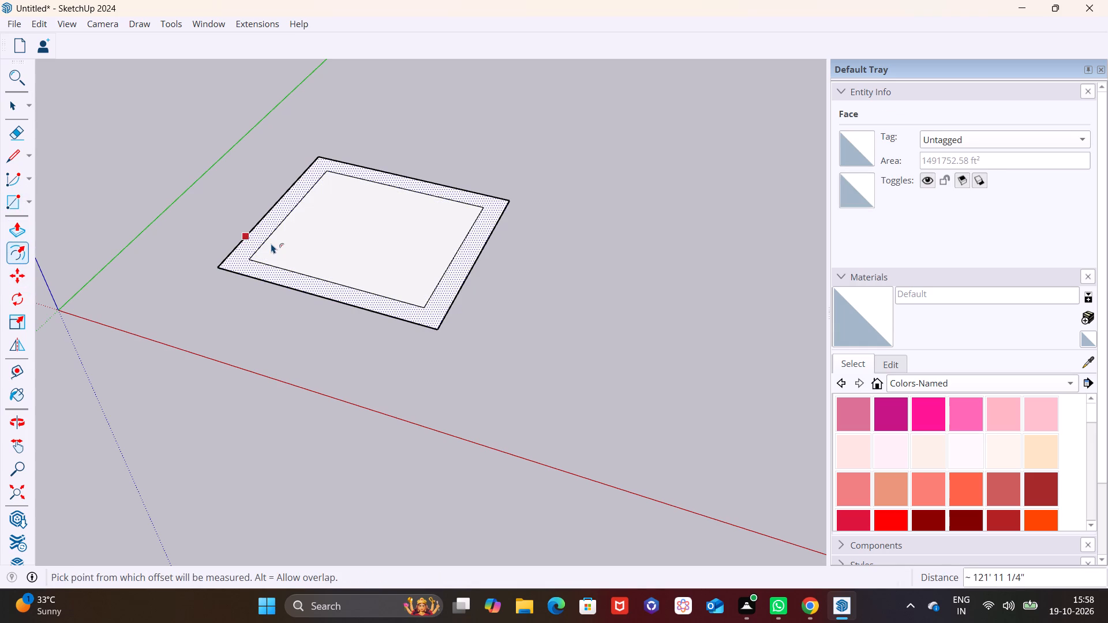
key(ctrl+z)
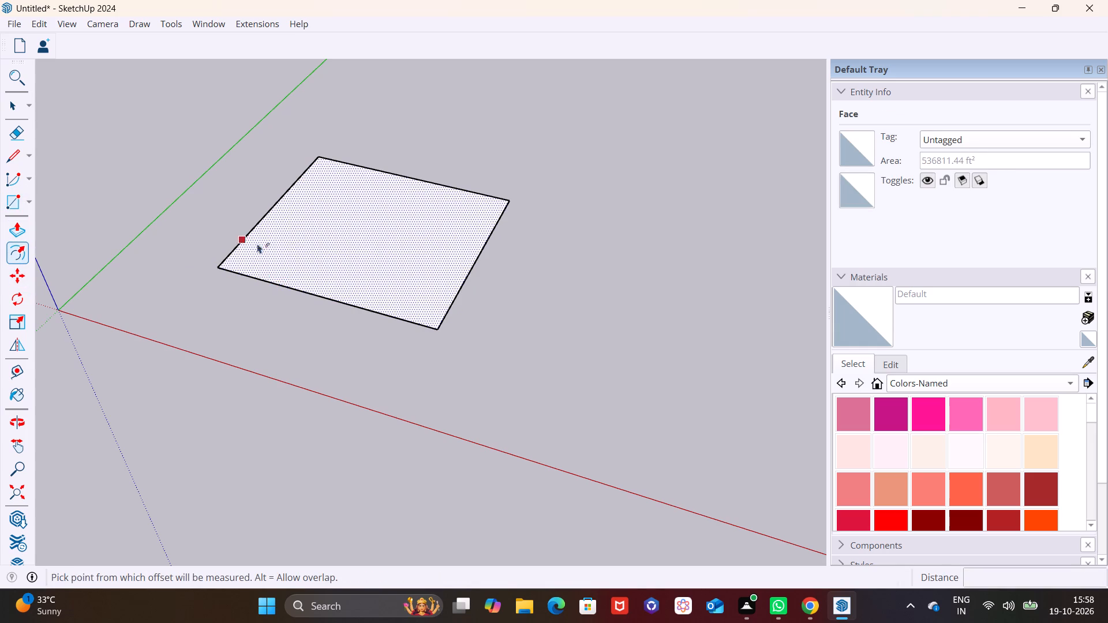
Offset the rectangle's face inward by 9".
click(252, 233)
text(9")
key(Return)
Examine the narrow border between the two outlines near the rectangle's corner, then the rectangle as a whole.
scroll(354, 295, up, 3)
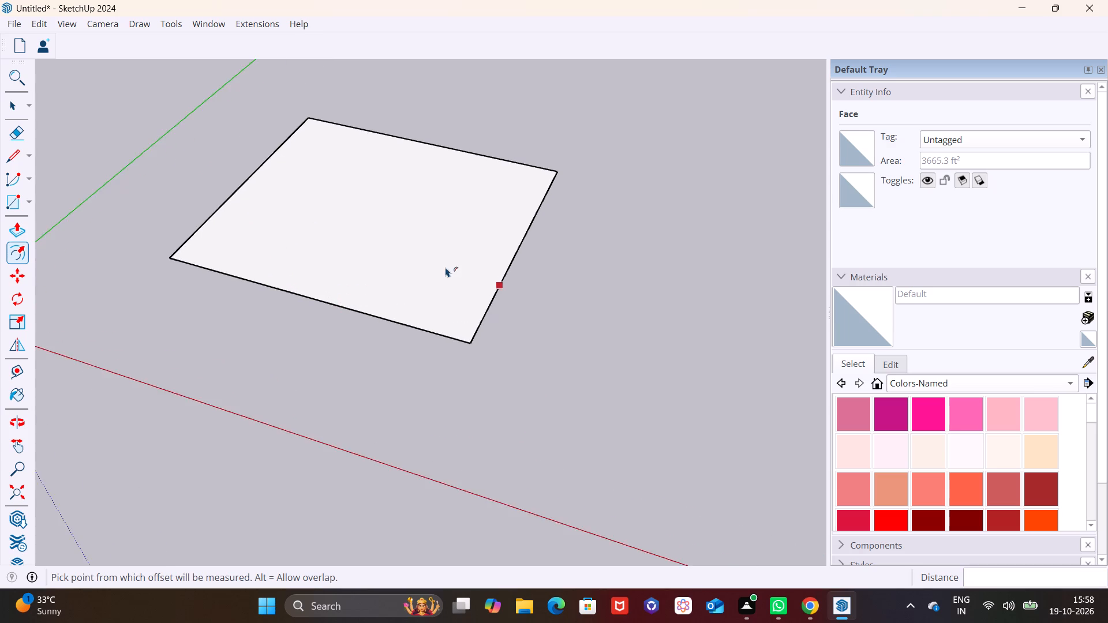
scroll(446, 267, up, 10)
scroll(551, 395, up, 5)
scroll(433, 421, up, 7)
scroll(523, 412, down, 2)
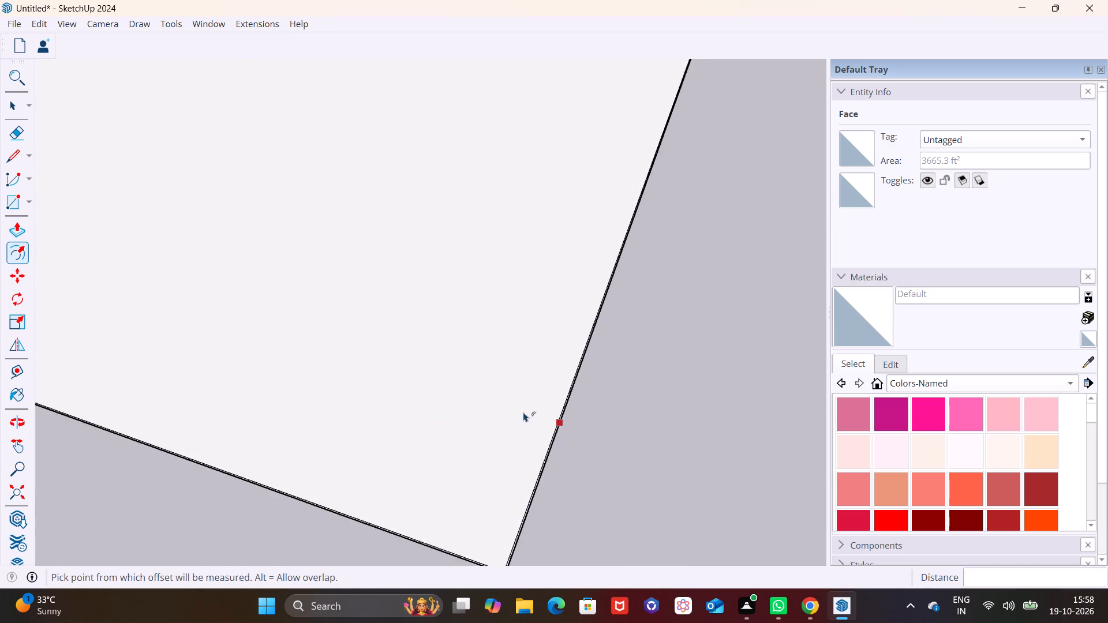
scroll(523, 412, down, 20)
scroll(523, 412, down, 6)
shift+middle_drag(225, 262, 315, 365)
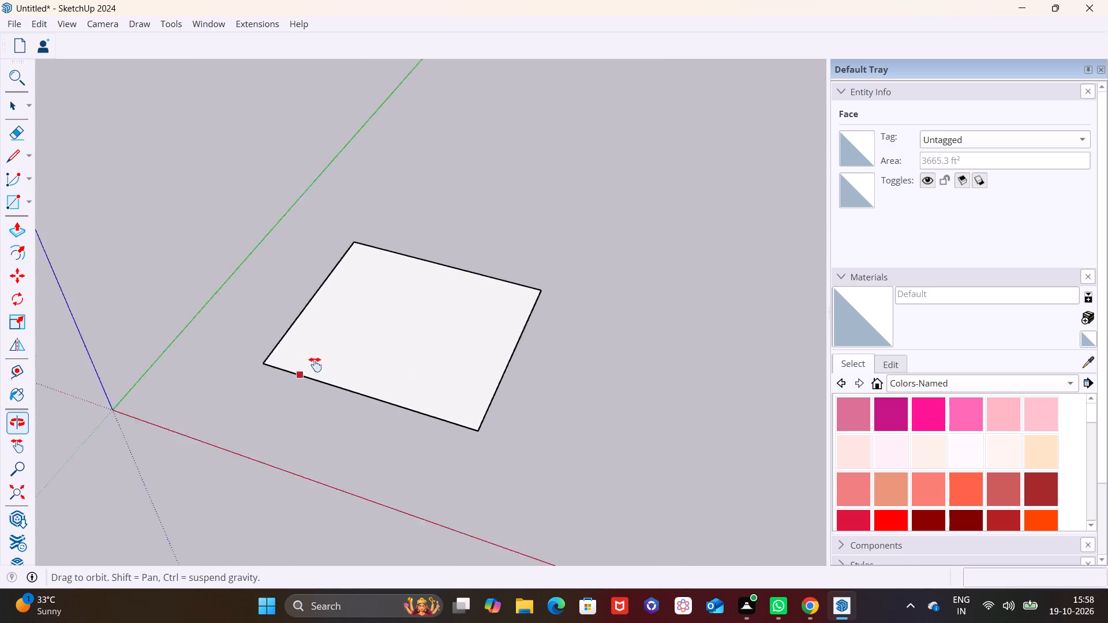
shift+middle_drag(315, 365, 391, 418)
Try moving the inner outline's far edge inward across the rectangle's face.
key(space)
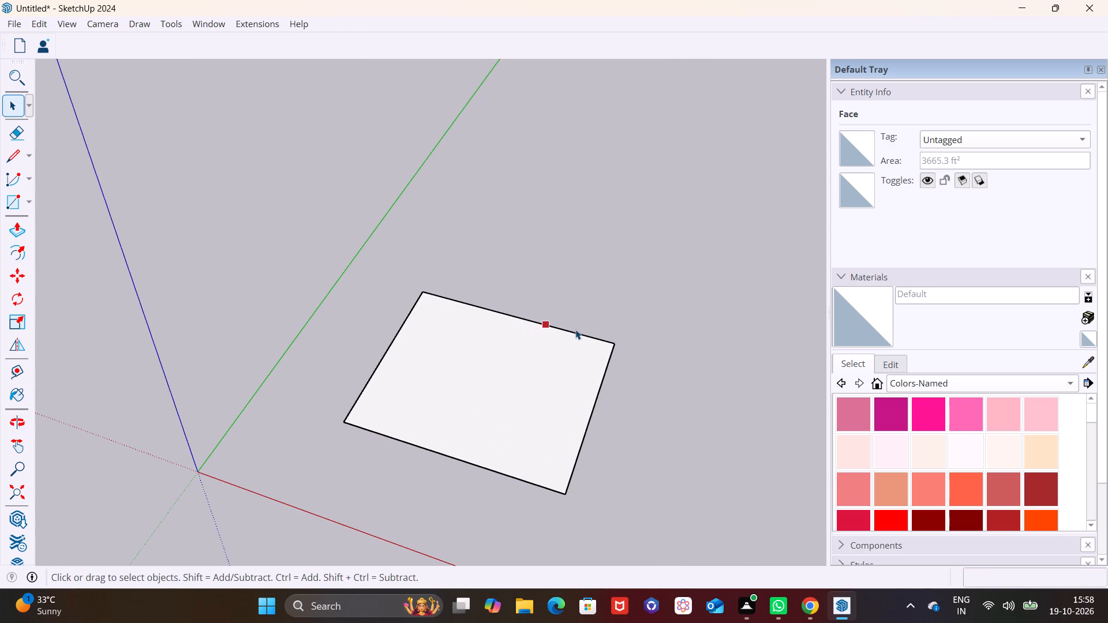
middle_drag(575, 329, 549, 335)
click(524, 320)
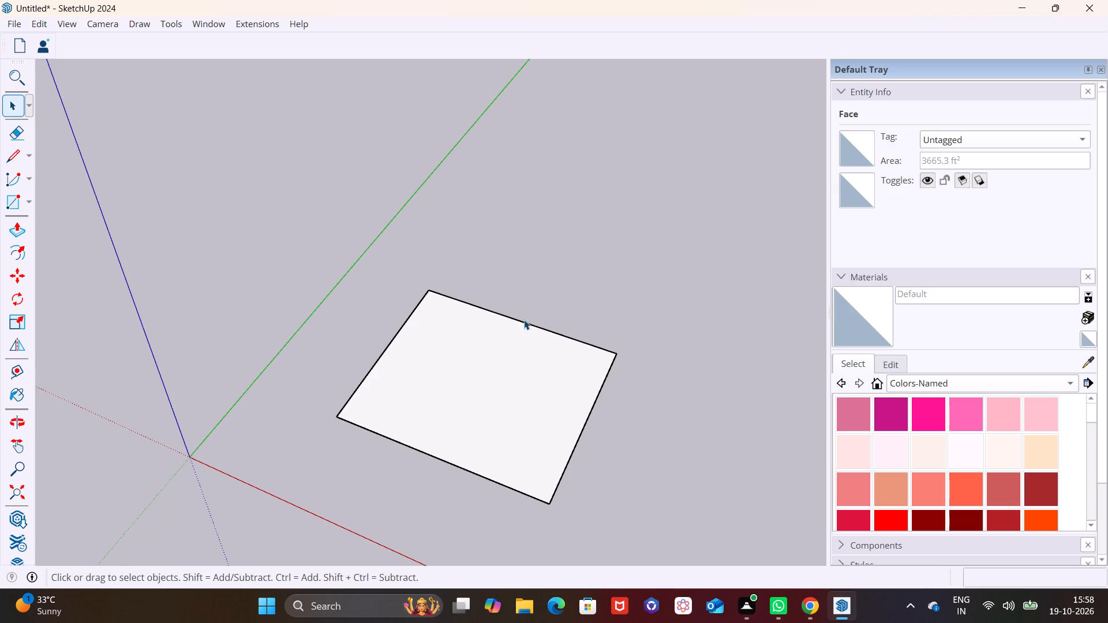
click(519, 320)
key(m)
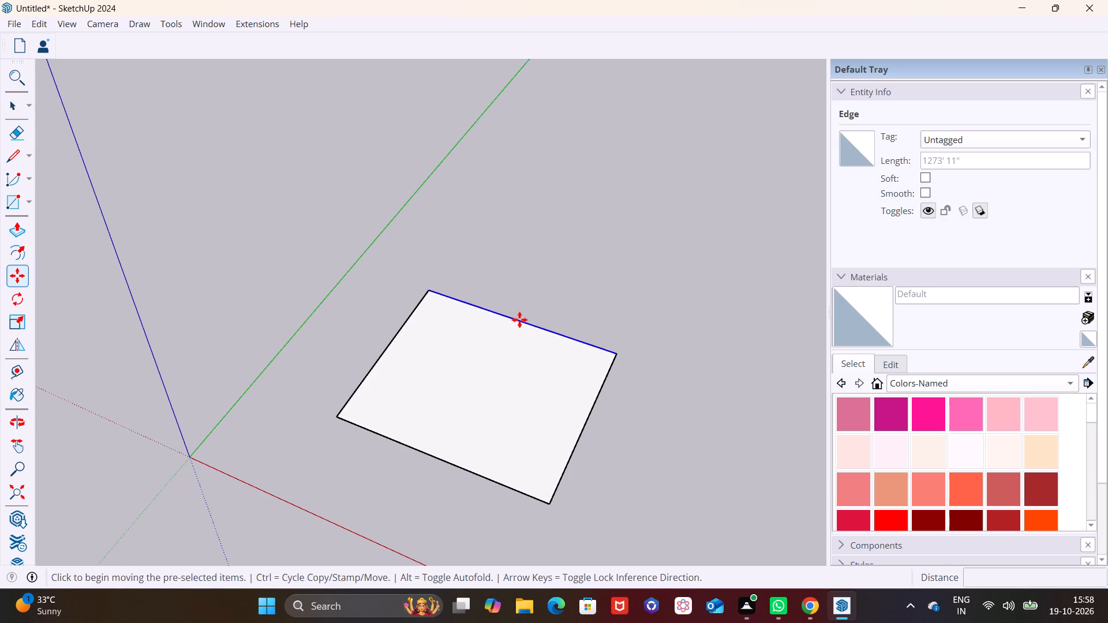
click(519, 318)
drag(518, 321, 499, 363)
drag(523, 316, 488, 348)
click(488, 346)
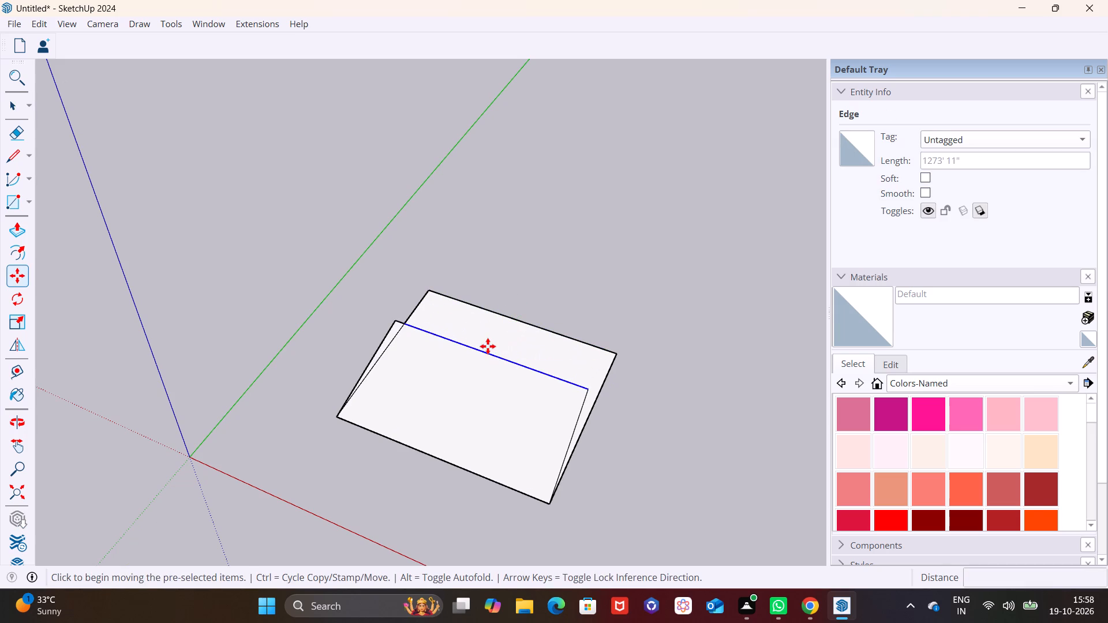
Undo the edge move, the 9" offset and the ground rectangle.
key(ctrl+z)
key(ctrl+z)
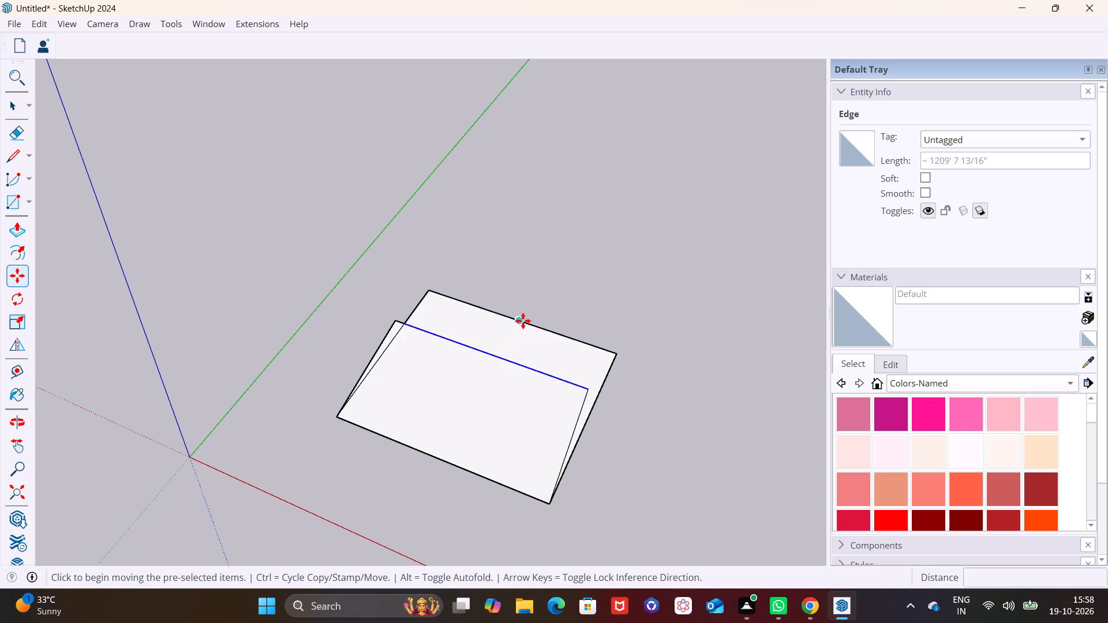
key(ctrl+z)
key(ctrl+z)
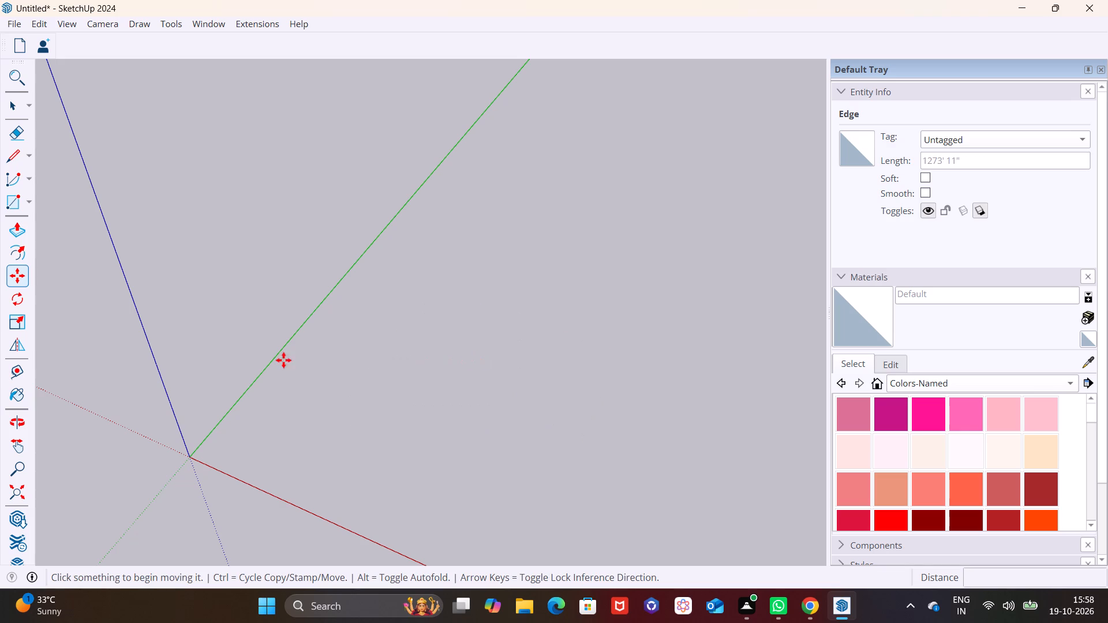
Draw a square about 450' by 450' on the ground between the red and green axes.
click(29, 202)
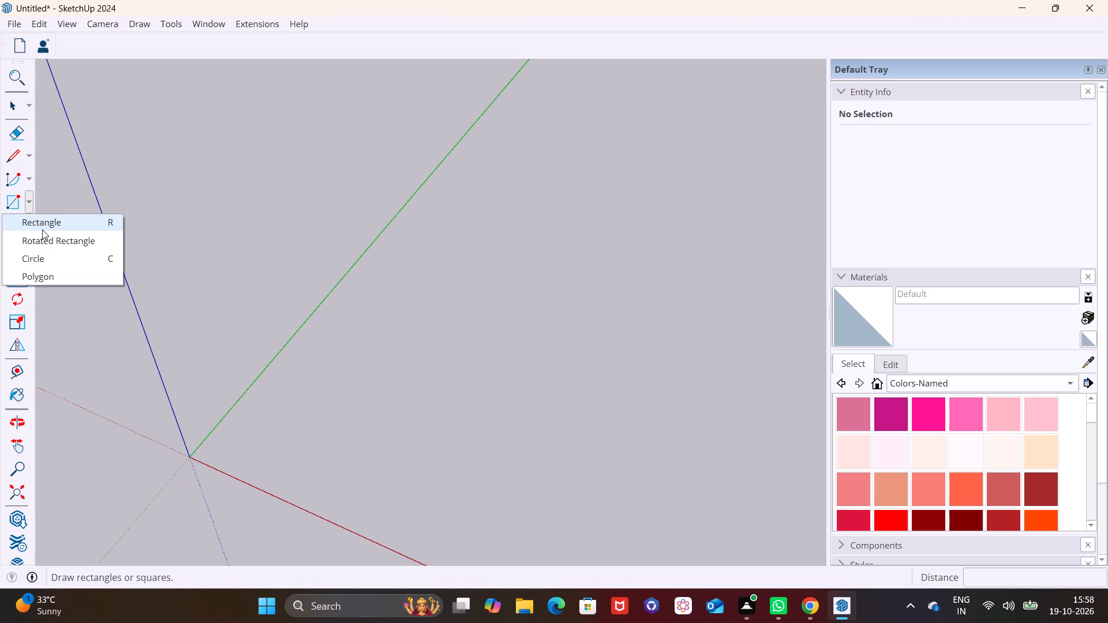
click(42, 230)
click(377, 391)
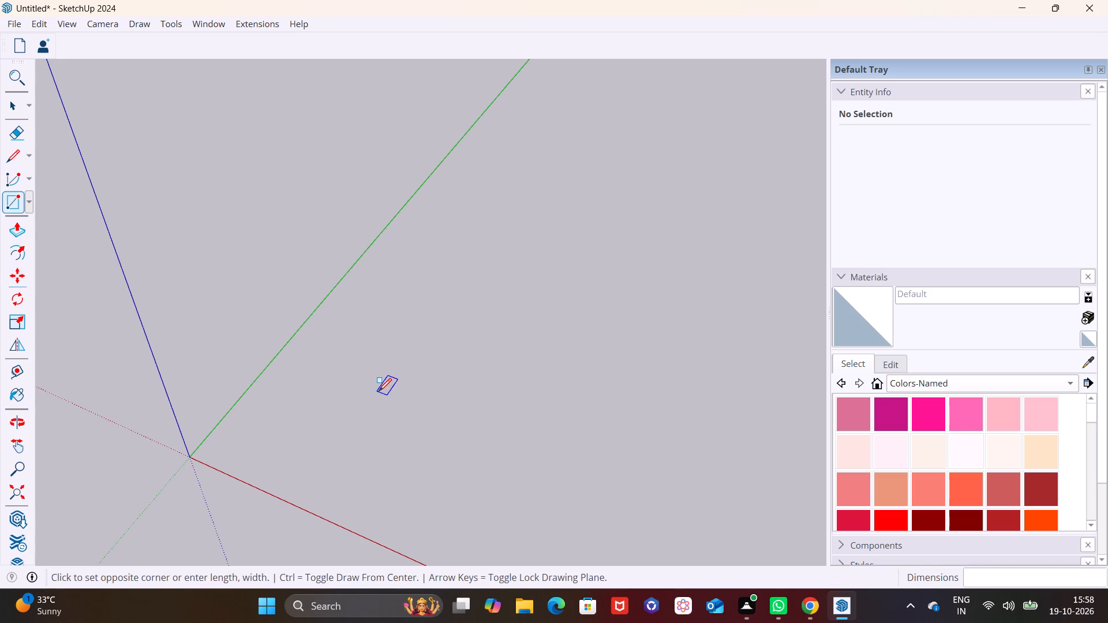
click(483, 367)
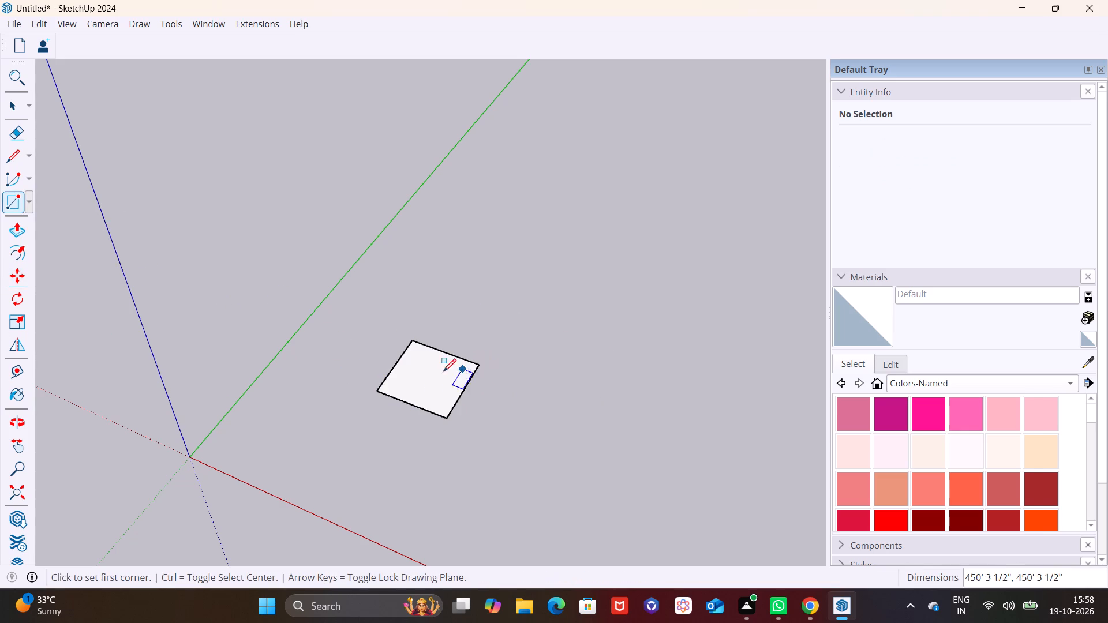
Offset the square's face inward by 9" to form a thin border.
scroll(440, 380, up, 17)
key(space)
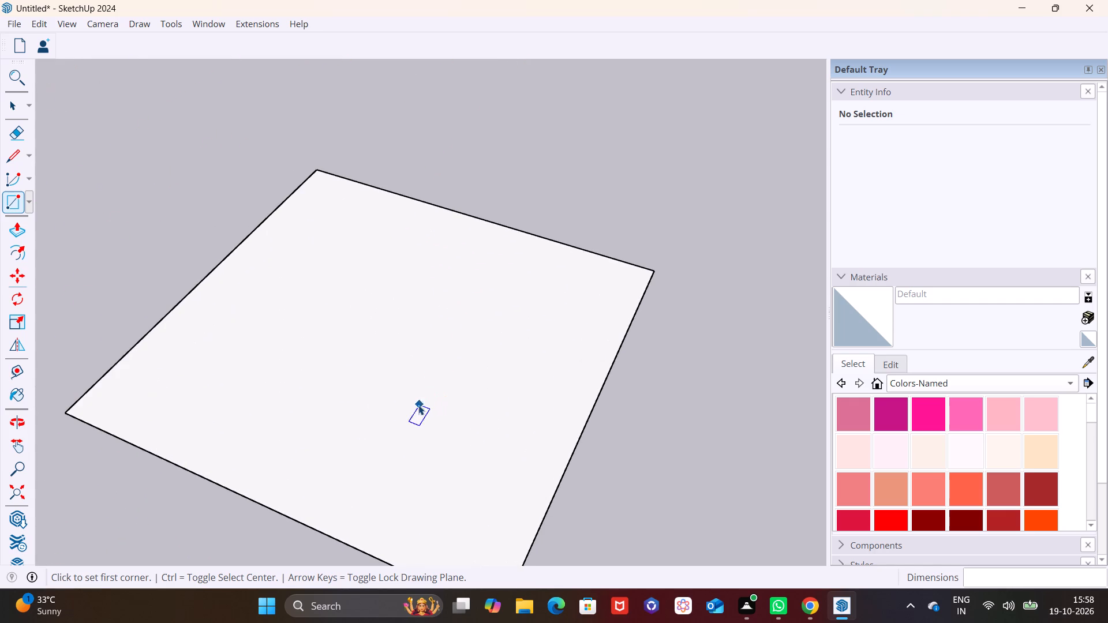
click(417, 405)
click(20, 250)
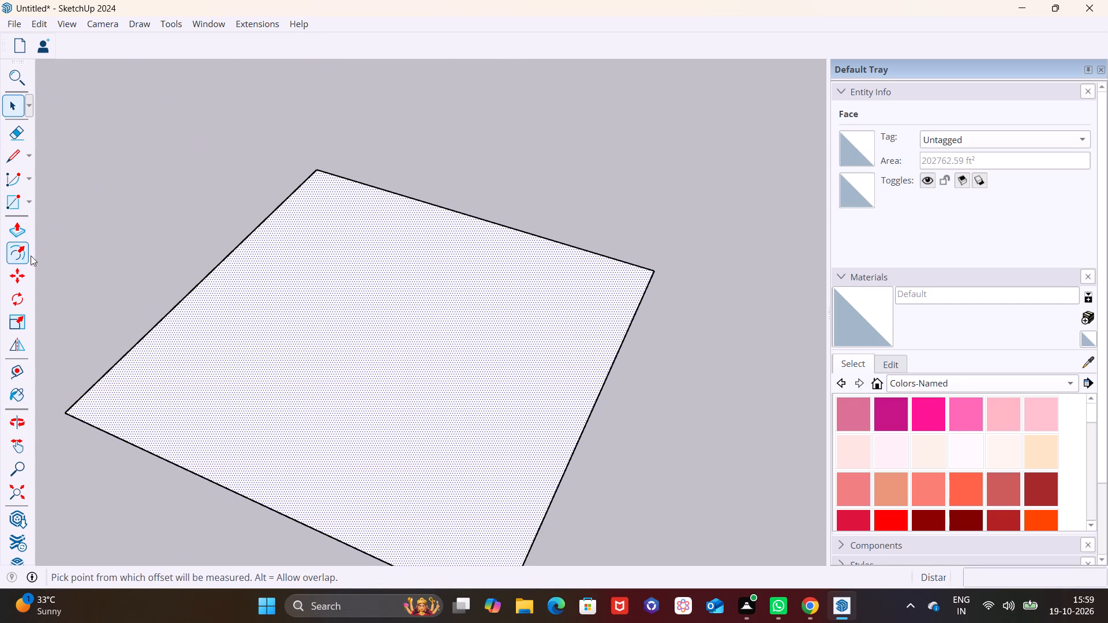
click(167, 299)
text(9")
key(Return)
scroll(188, 361, down, 4)
scroll(339, 425, up, 18)
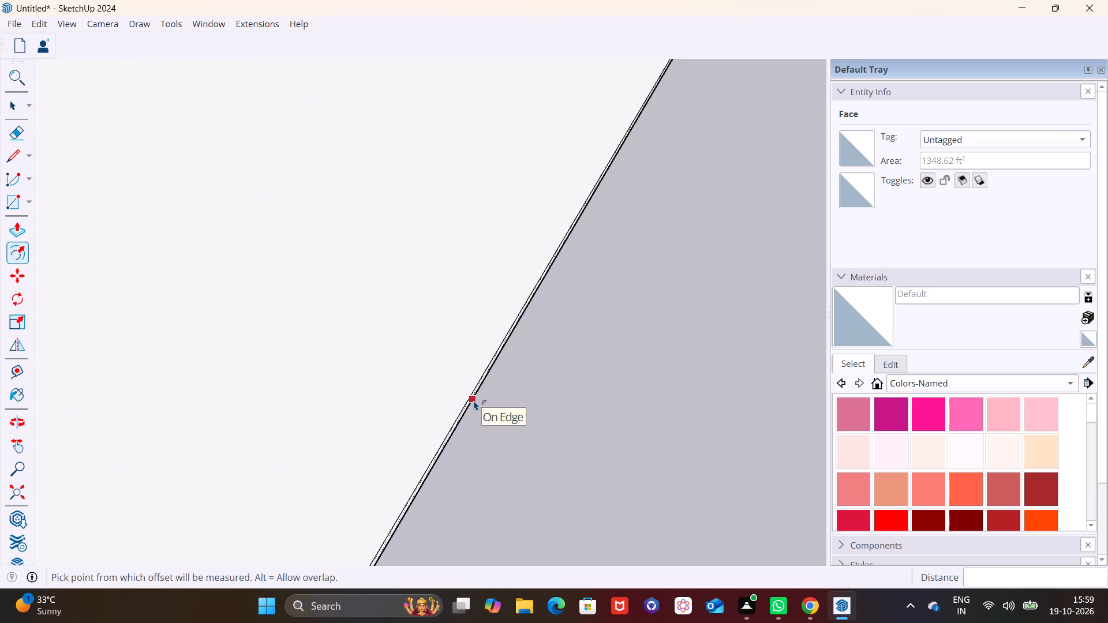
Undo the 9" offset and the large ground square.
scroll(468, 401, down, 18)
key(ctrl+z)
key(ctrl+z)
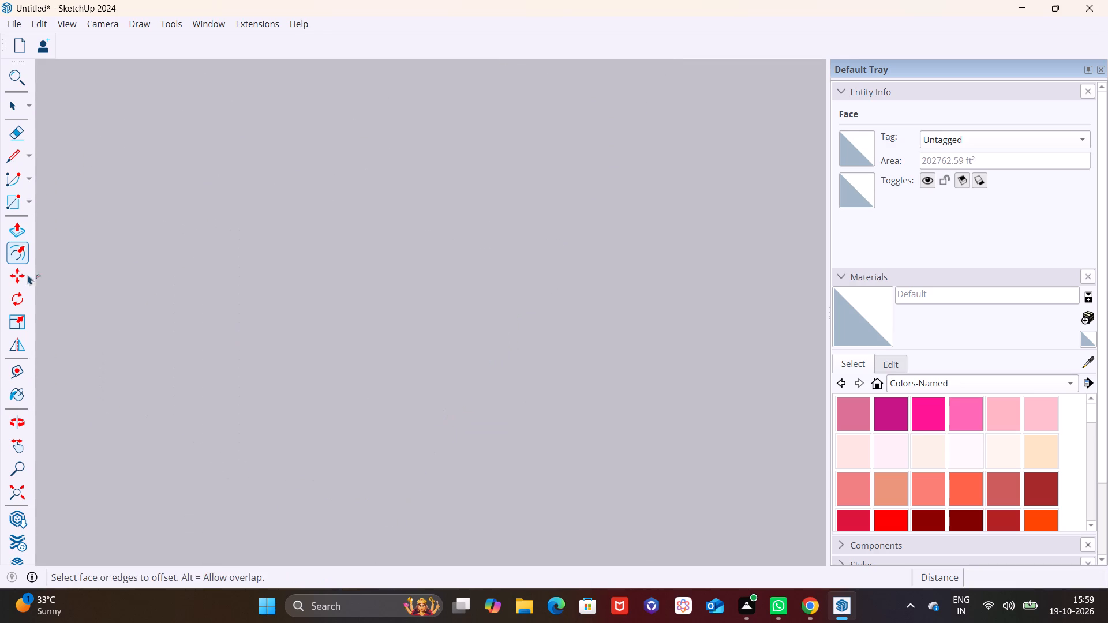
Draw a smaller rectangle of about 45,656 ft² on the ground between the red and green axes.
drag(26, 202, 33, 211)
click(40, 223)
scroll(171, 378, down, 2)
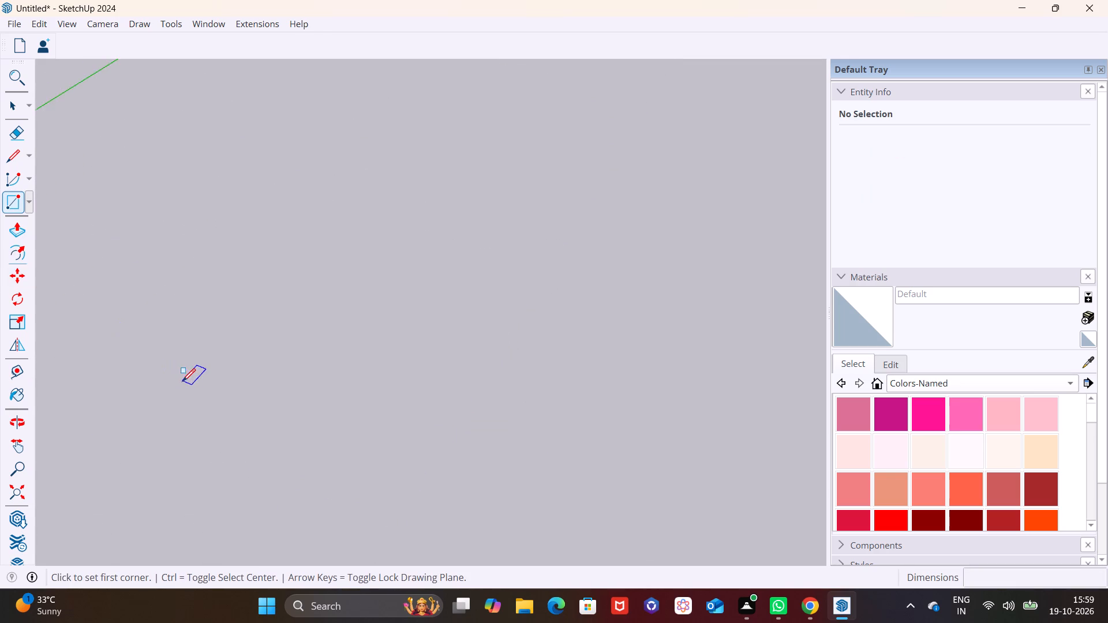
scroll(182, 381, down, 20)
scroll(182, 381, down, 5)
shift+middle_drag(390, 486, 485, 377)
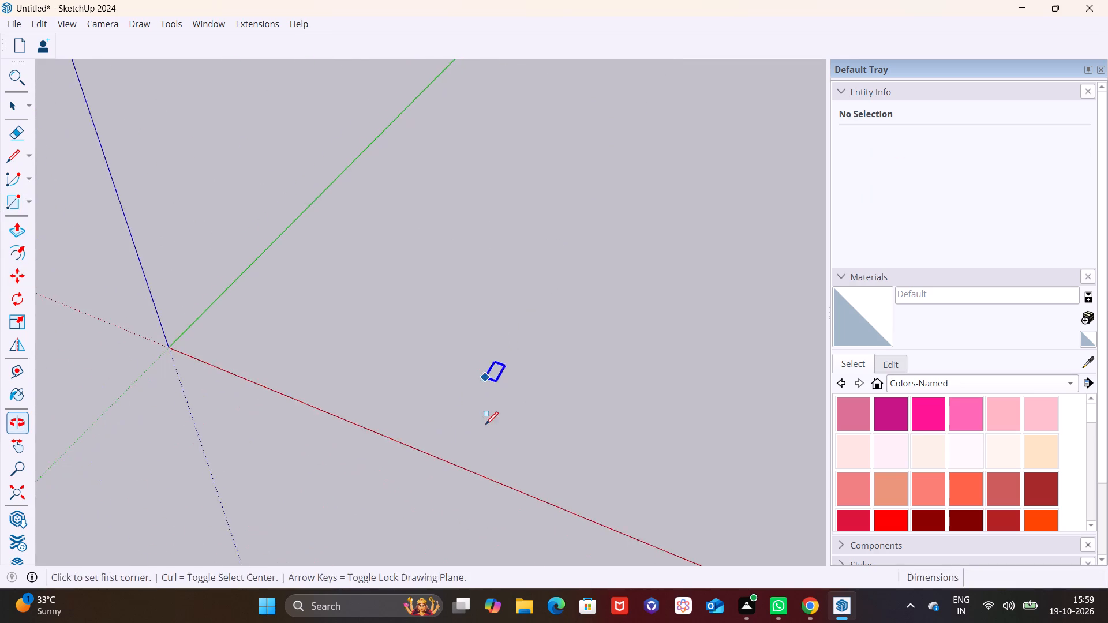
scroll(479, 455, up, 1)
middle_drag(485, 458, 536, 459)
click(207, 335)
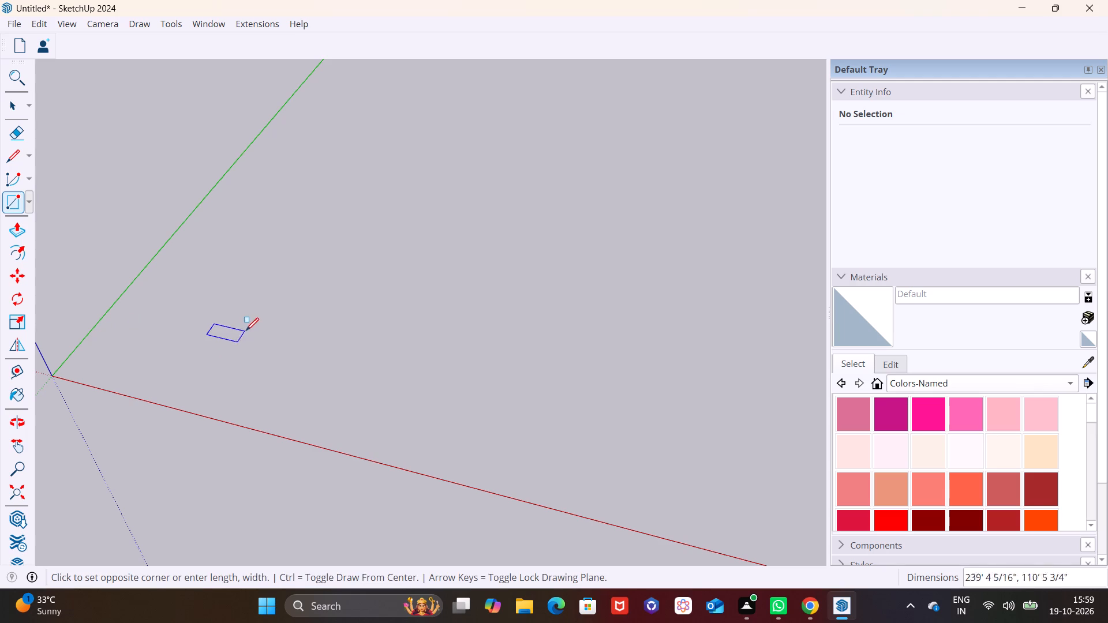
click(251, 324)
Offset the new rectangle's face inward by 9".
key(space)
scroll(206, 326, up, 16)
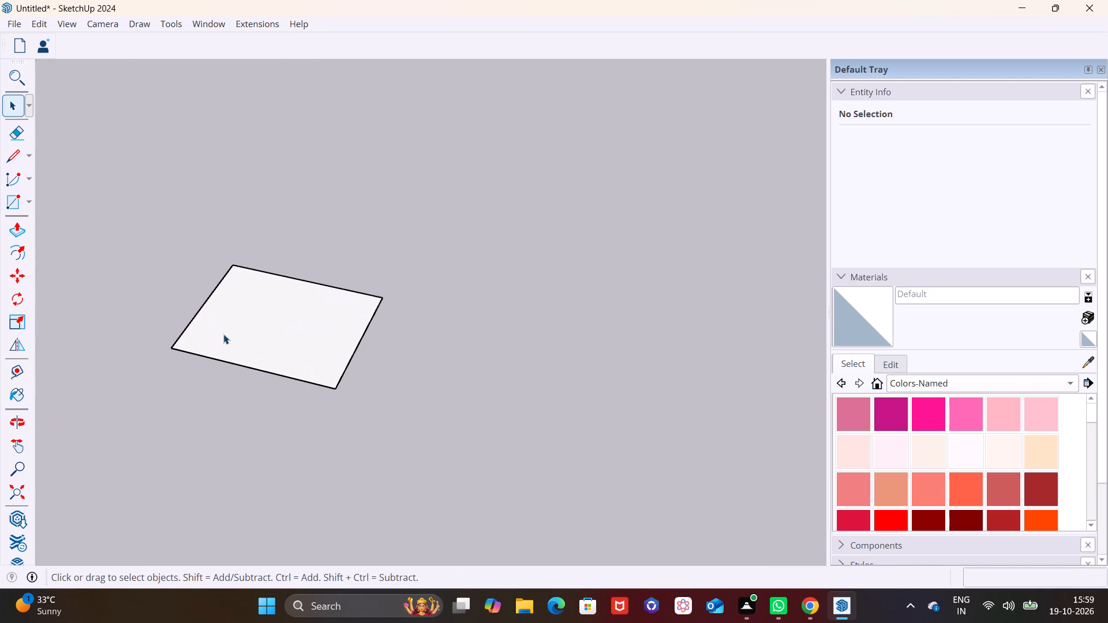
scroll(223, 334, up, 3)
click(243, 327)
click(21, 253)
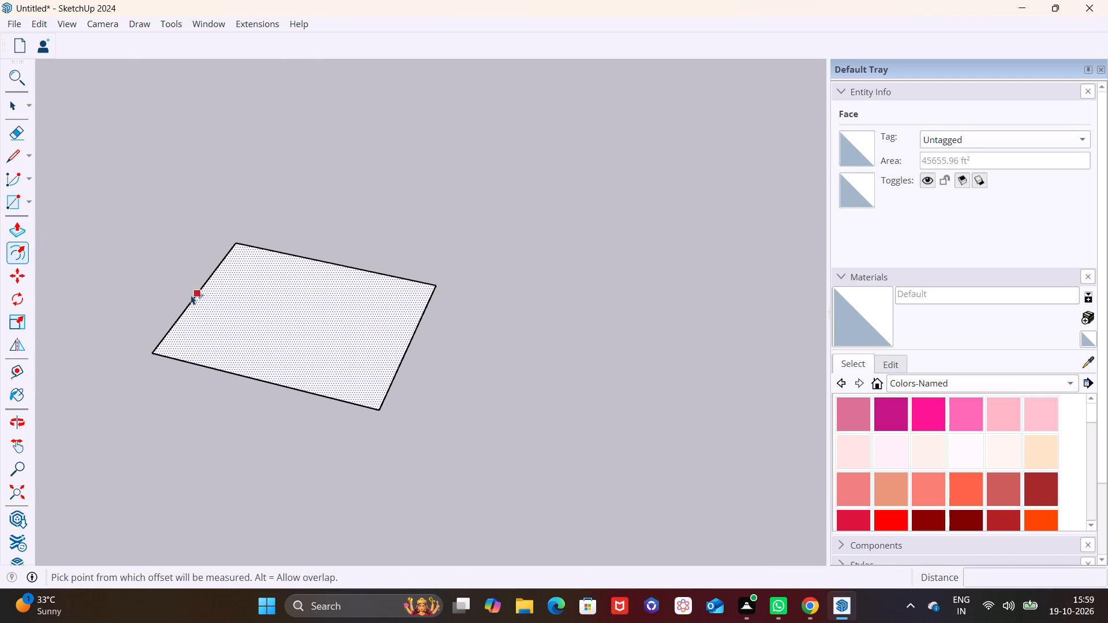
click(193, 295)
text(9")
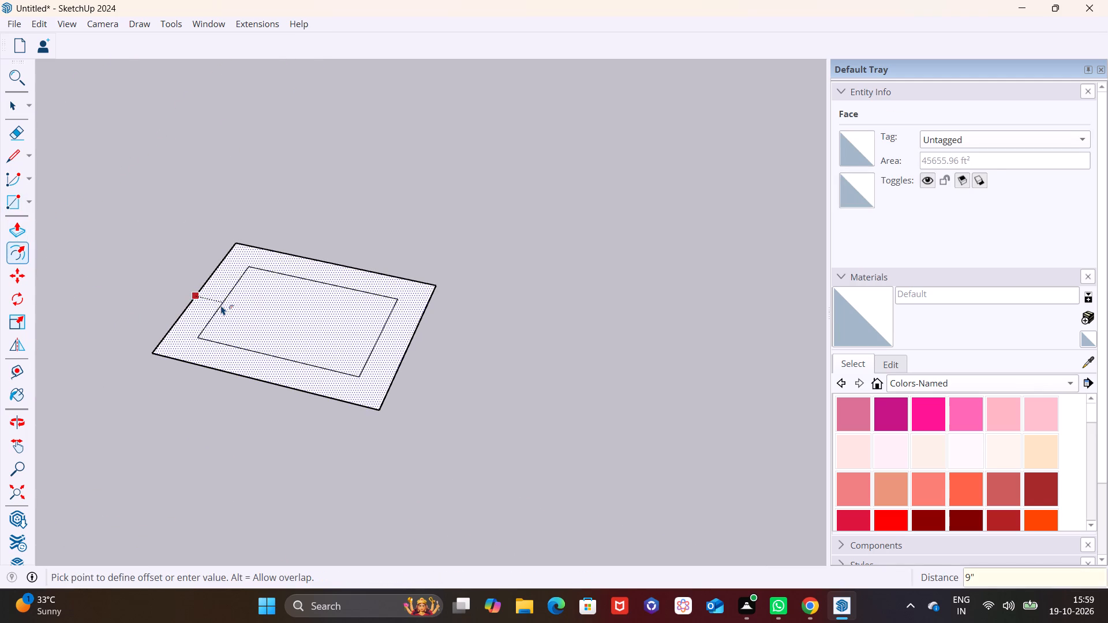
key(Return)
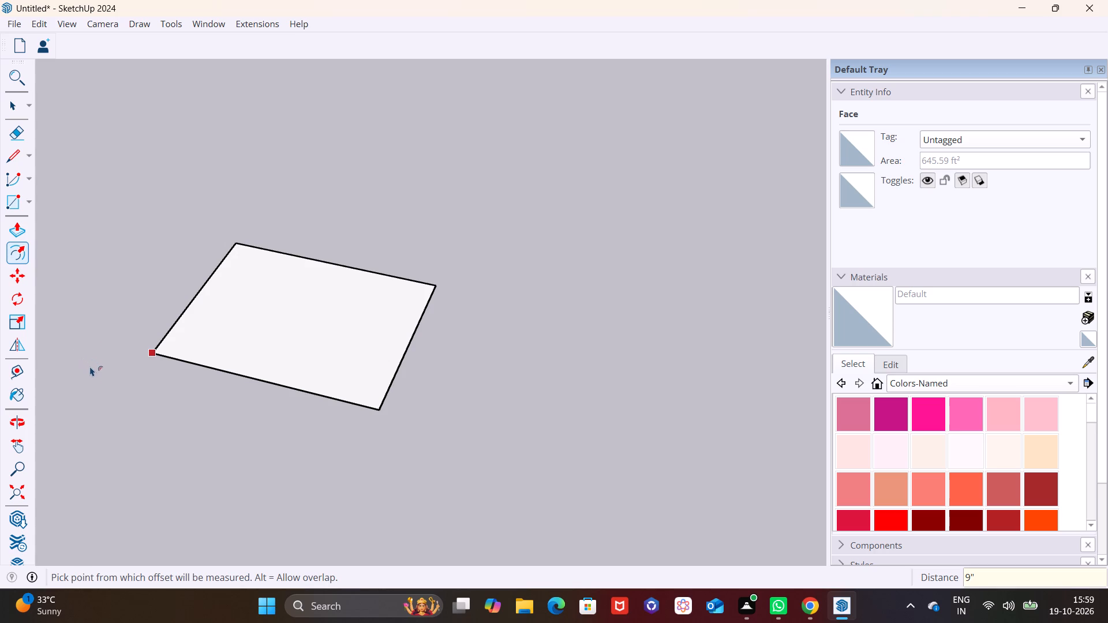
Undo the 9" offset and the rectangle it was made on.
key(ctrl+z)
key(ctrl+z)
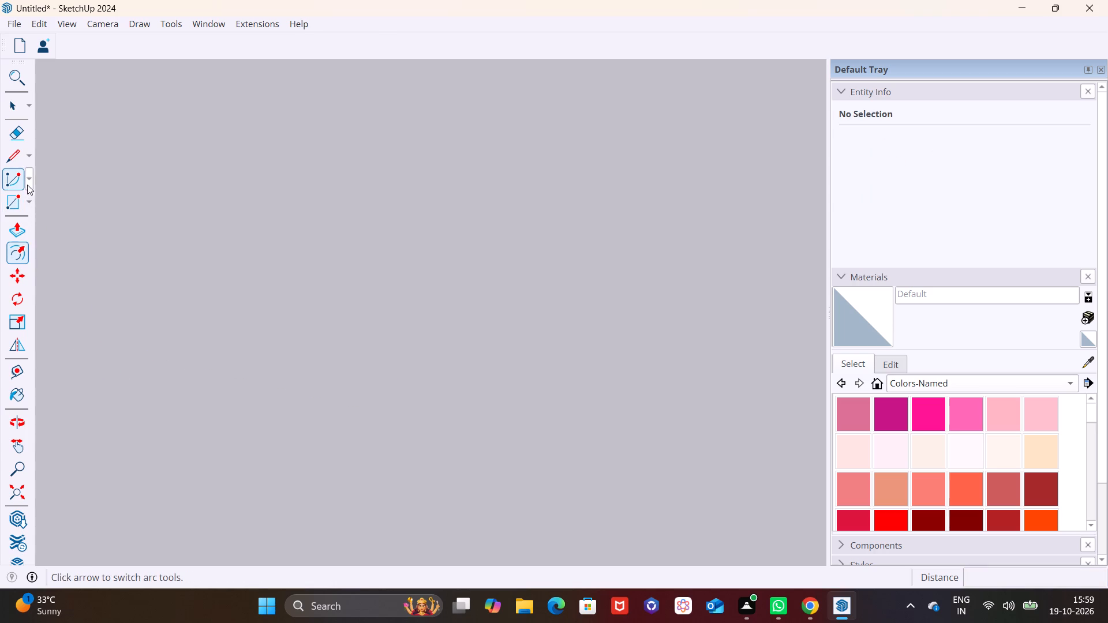
Draw a 30' by 40' rectangle on the ground.
click(27, 200)
click(42, 223)
drag(128, 397, 133, 396)
key(3)
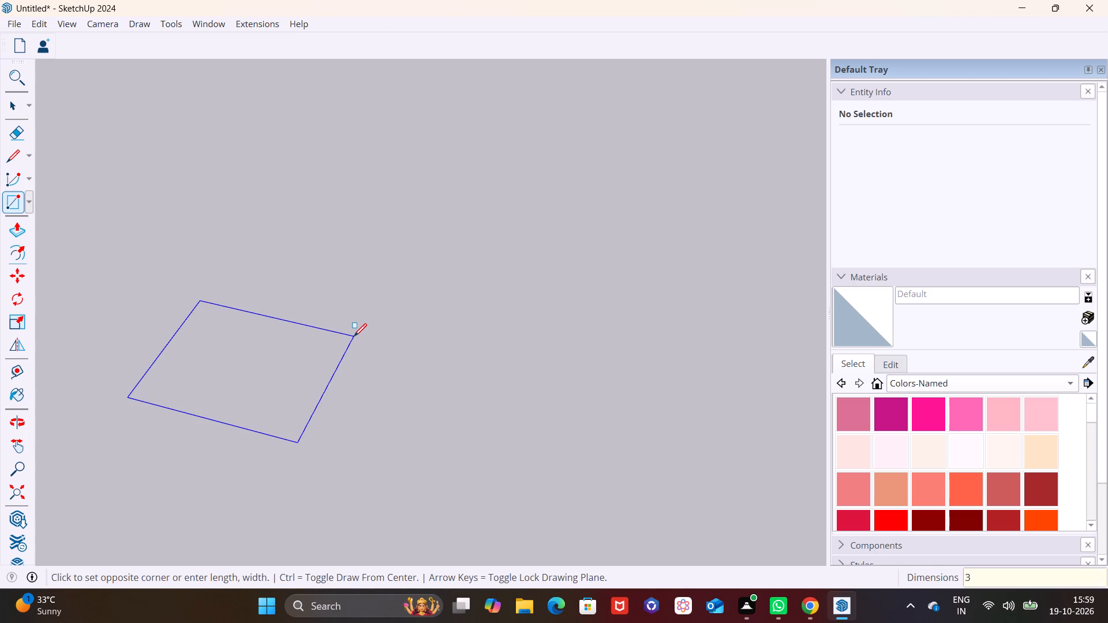
text(0')
text(,40')
key(Return)
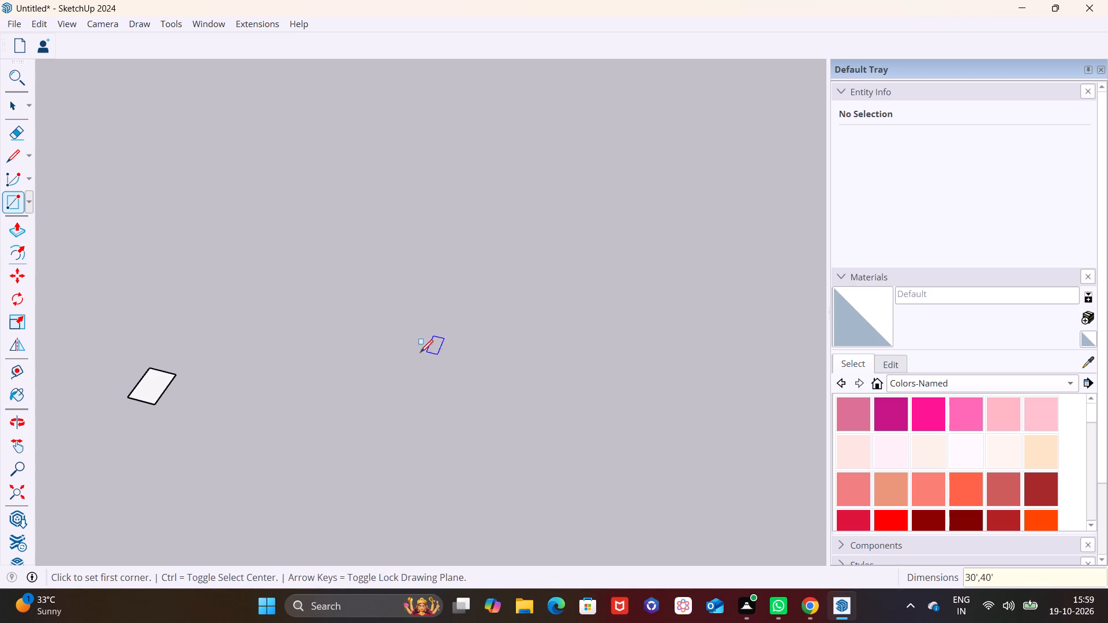
Offset the 30' by 40' rectangle's face inward by 9" to form the wall outline.
scroll(186, 380, up, 6)
shift+middle_drag(218, 426, 567, 444)
shift+scroll(538, 440, up, 1)
shift+scroll(566, 444, down, 1)
scroll(525, 437, up, 3)
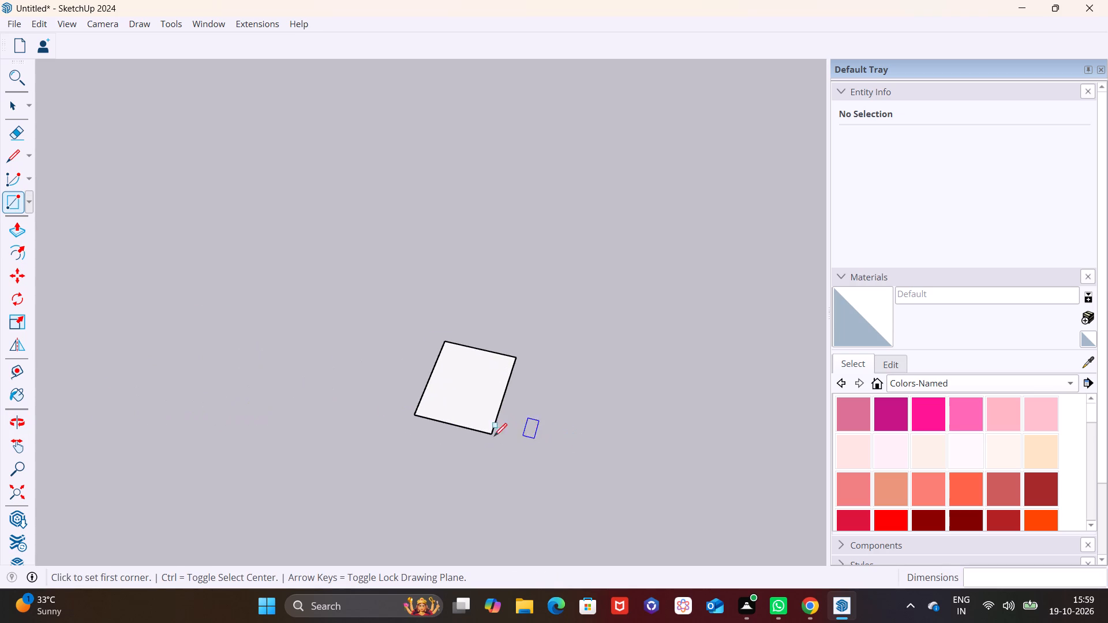
scroll(494, 436, up, 3)
key(space)
scroll(264, 403, down, 15)
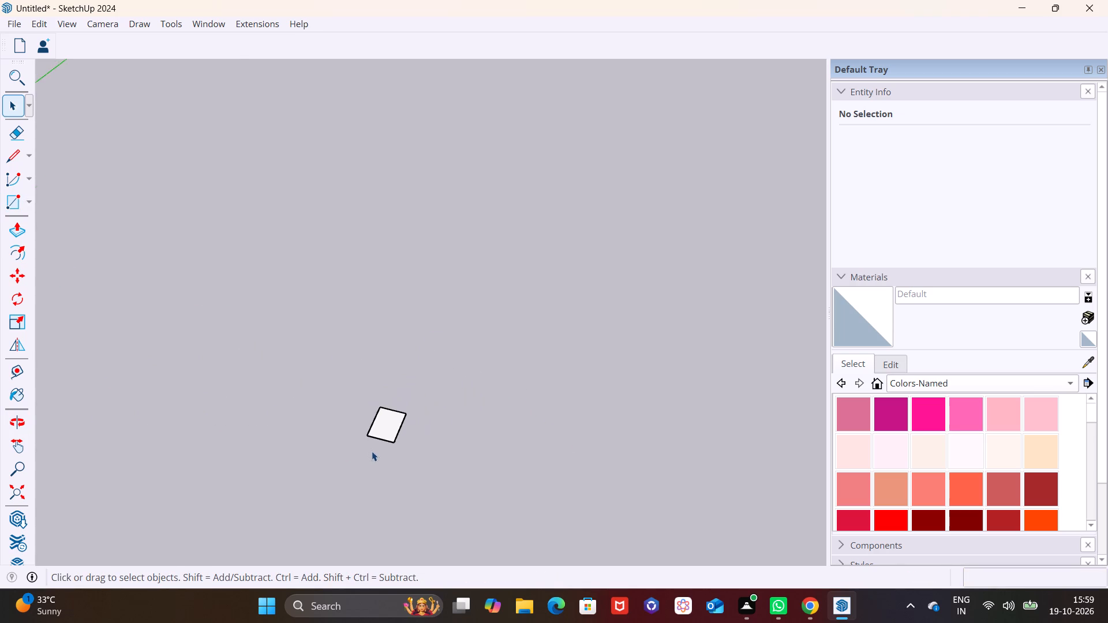
scroll(372, 451, down, 12)
scroll(383, 441, up, 15)
shift+middle_drag(371, 470, 360, 394)
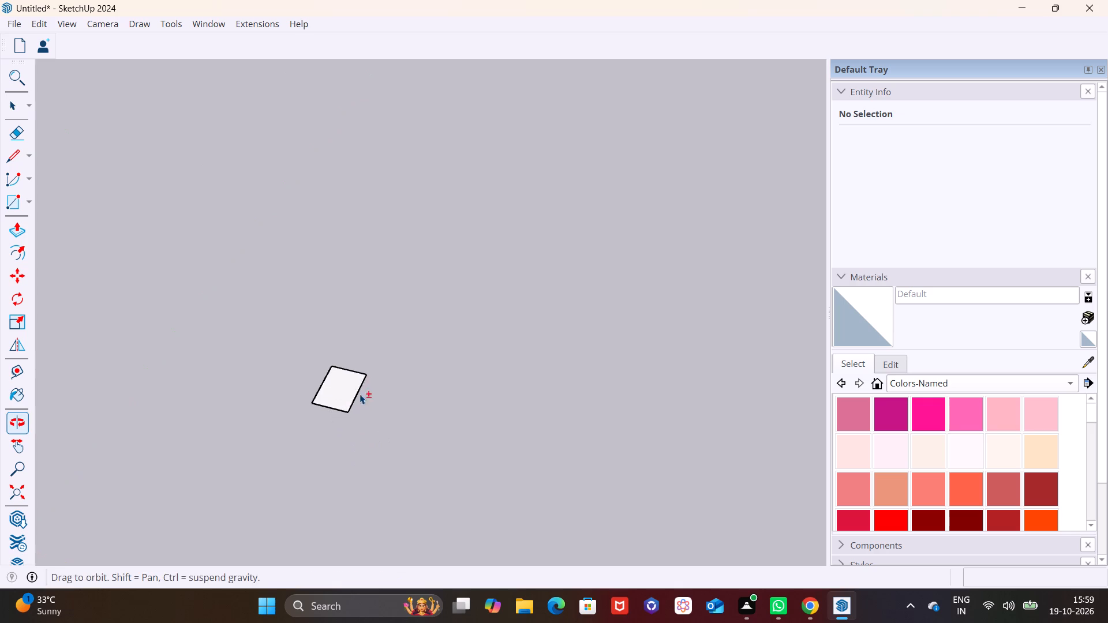
shift+middle_drag(360, 394, 360, 396)
scroll(325, 395, up, 8)
click(20, 261)
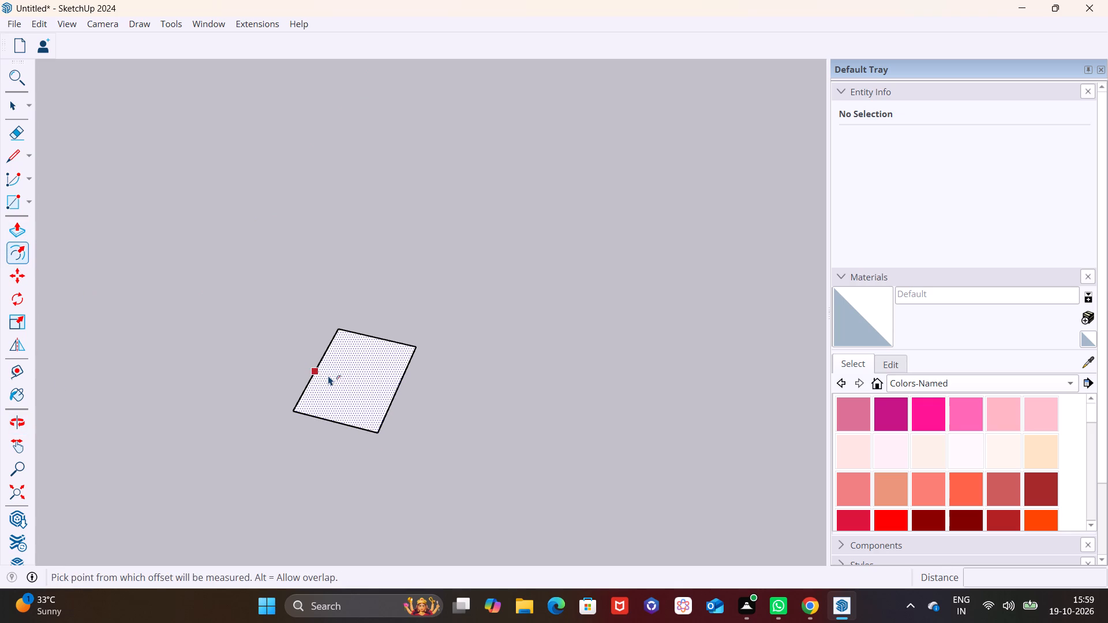
click(327, 375)
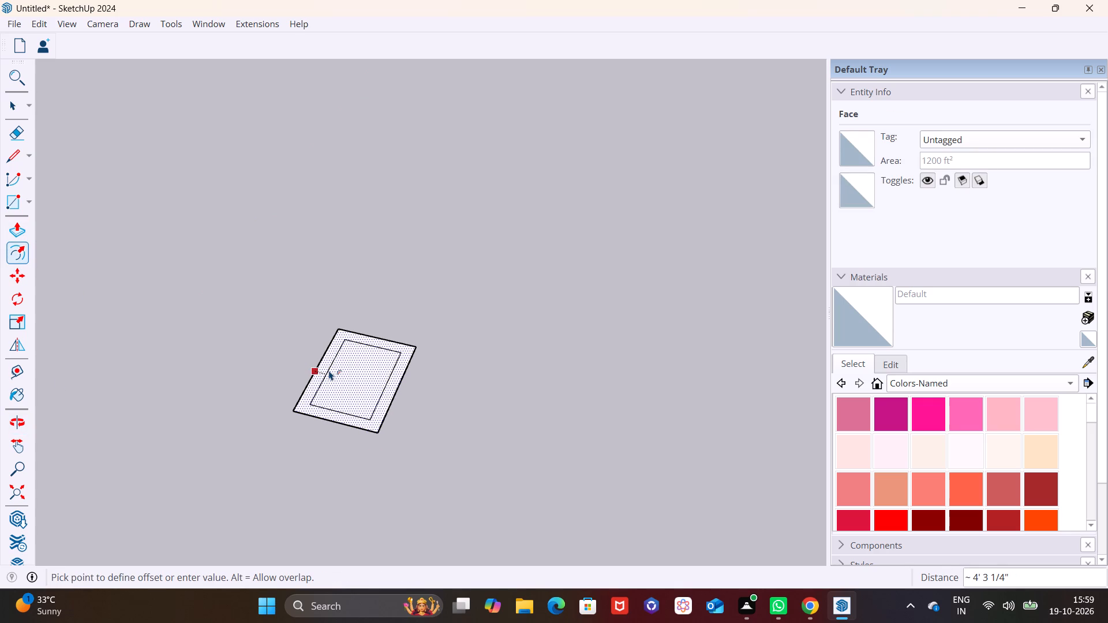
text(9")
key(Return)
Push/Pull the thin border face up 10' to raise the walls around the floor.
scroll(326, 416, up, 2)
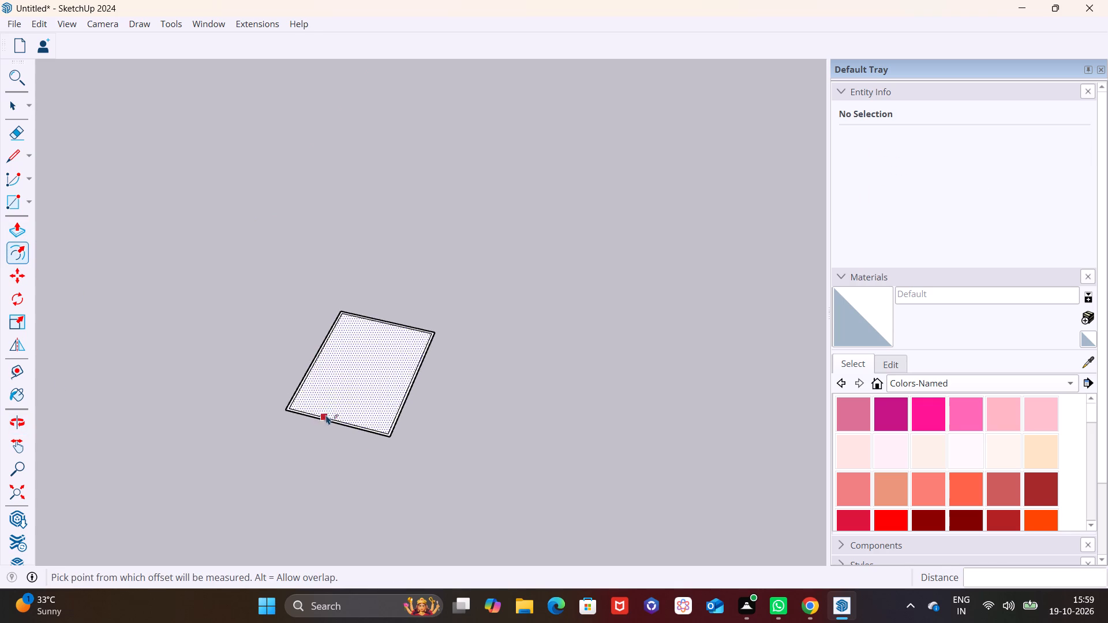
scroll(326, 415, up, 13)
key(space)
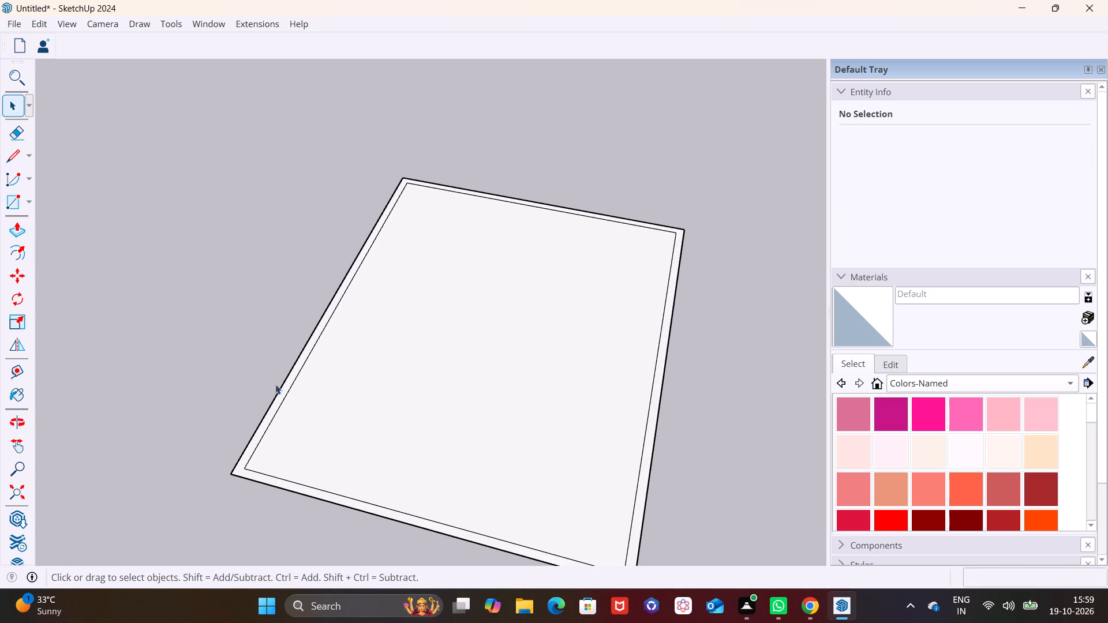
click(286, 386)
click(286, 386)
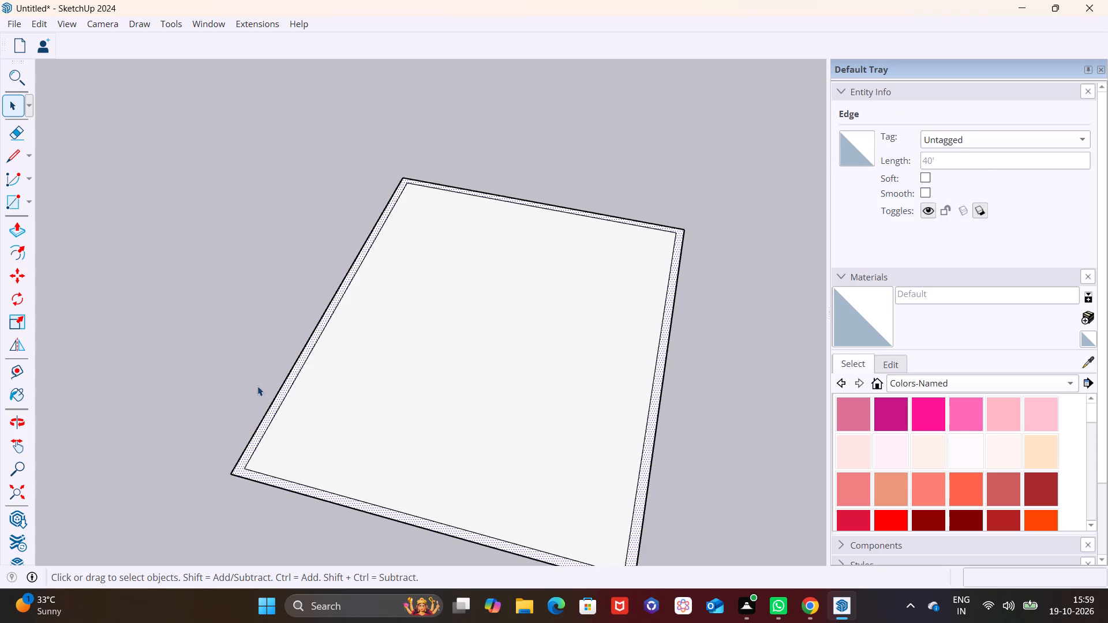
click(12, 234)
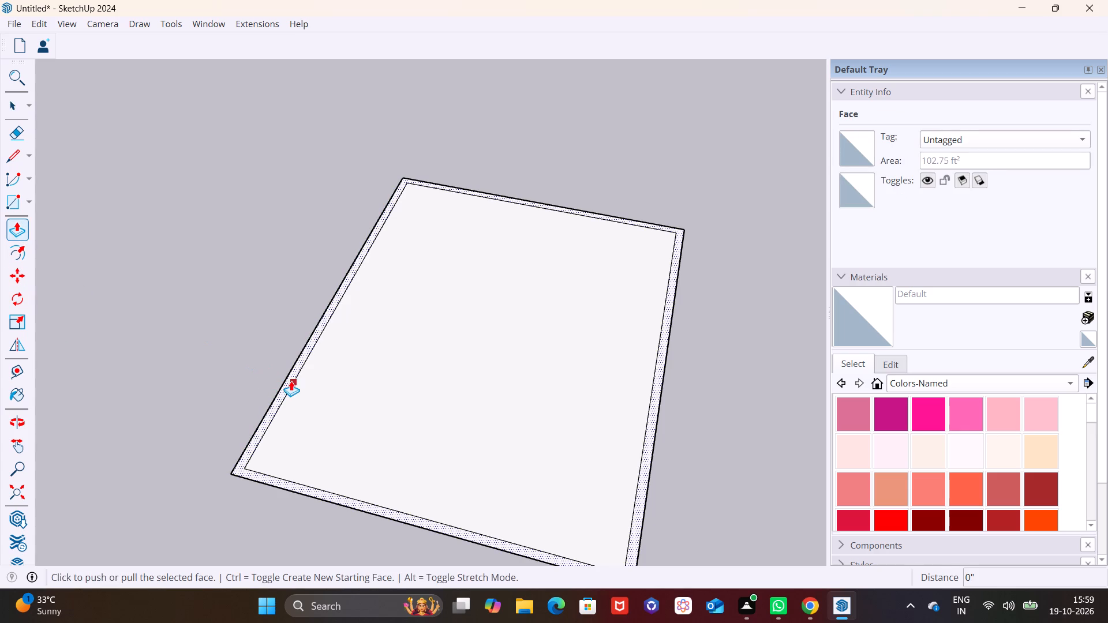
click(291, 381)
text(10')
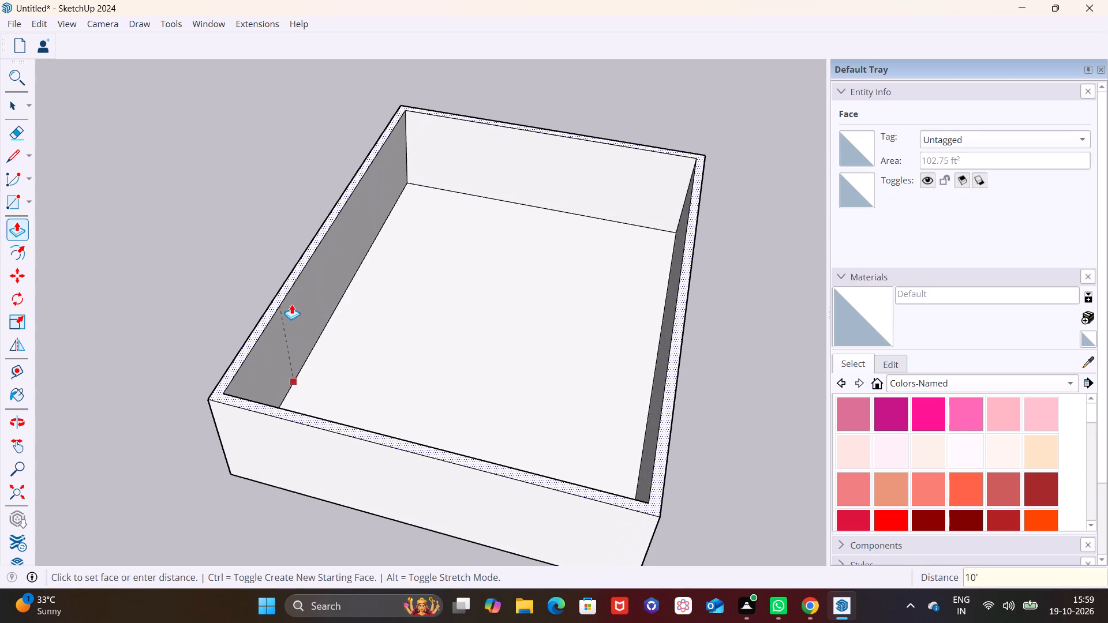
key(Return)
Pull the outer face of one 40' long wall outward by about 24' 3".
scroll(359, 315, down, 10)
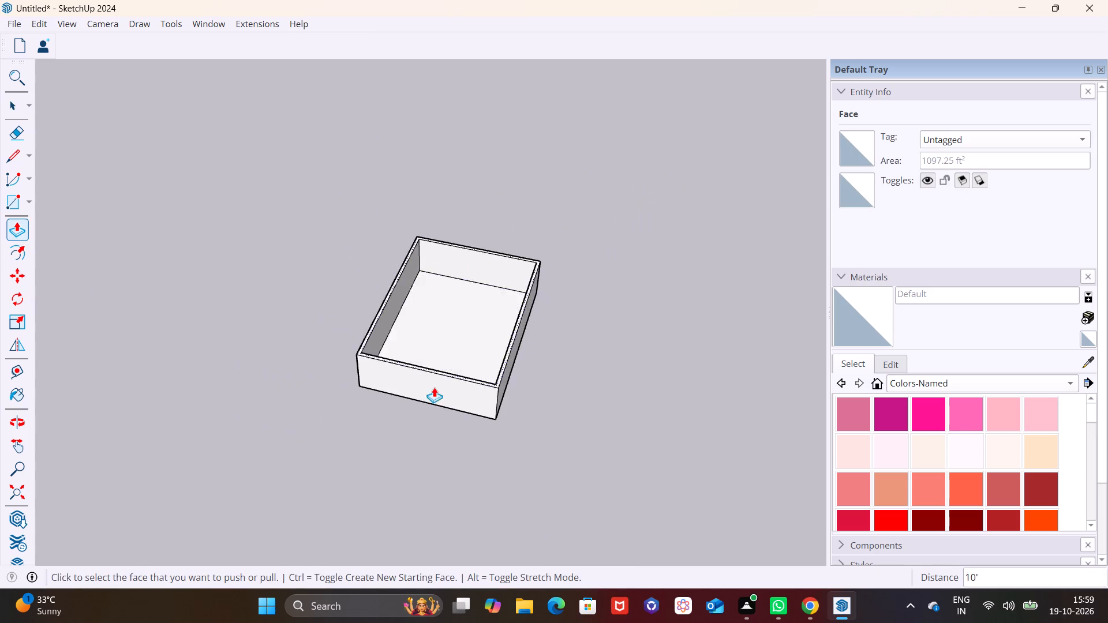
middle_drag(429, 381, 445, 238)
scroll(432, 353, up, 6)
shift+middle_drag(408, 347, 57, 387)
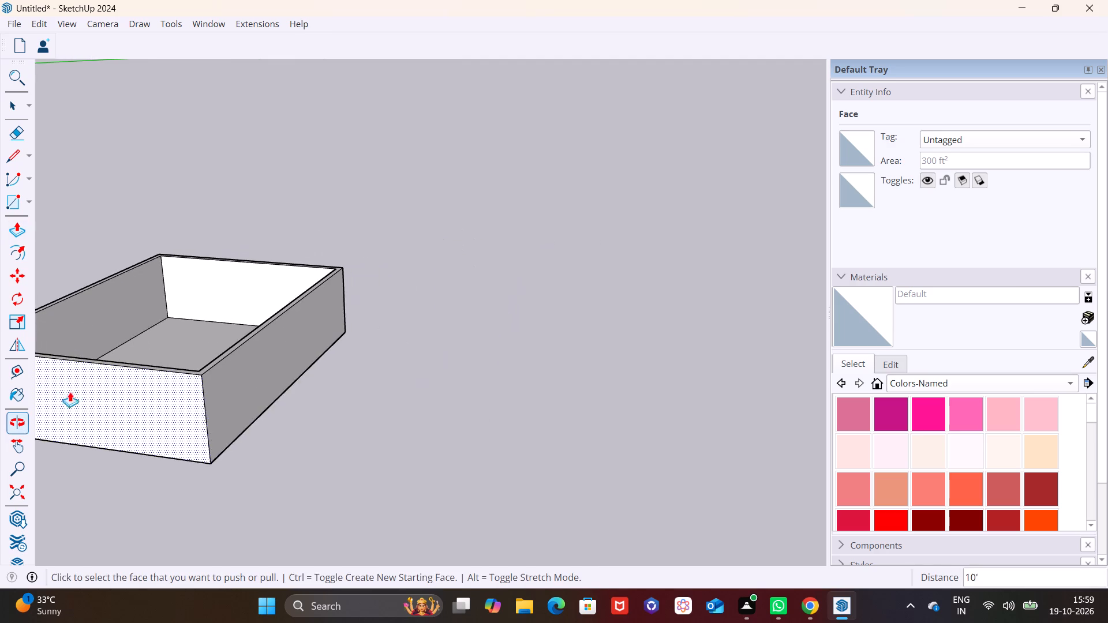
scroll(161, 392, up, 6)
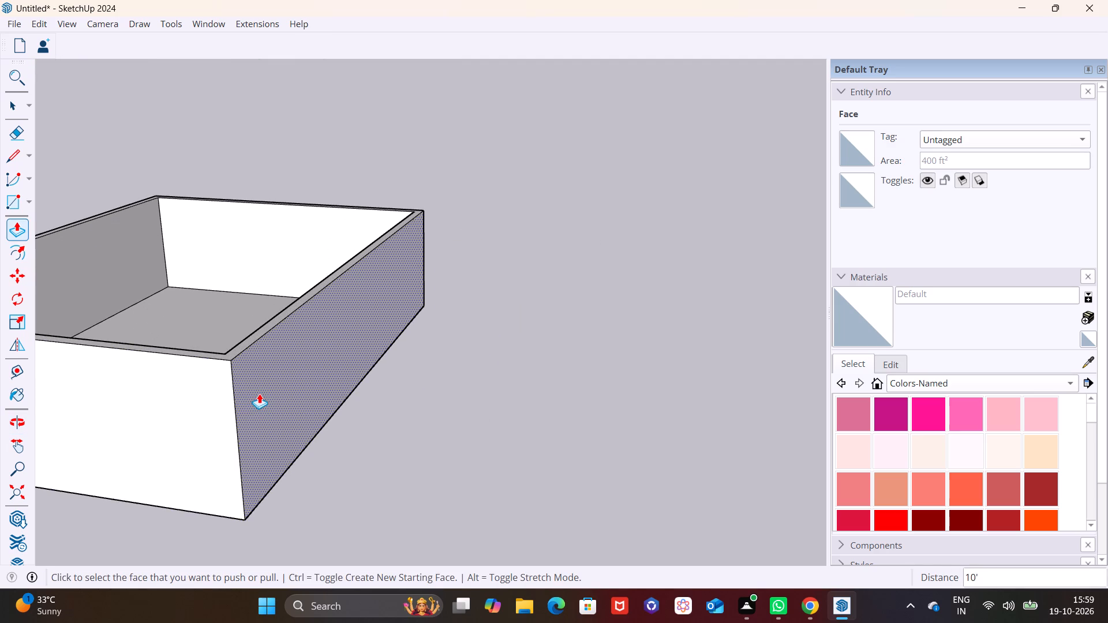
click(270, 392)
click(690, 441)
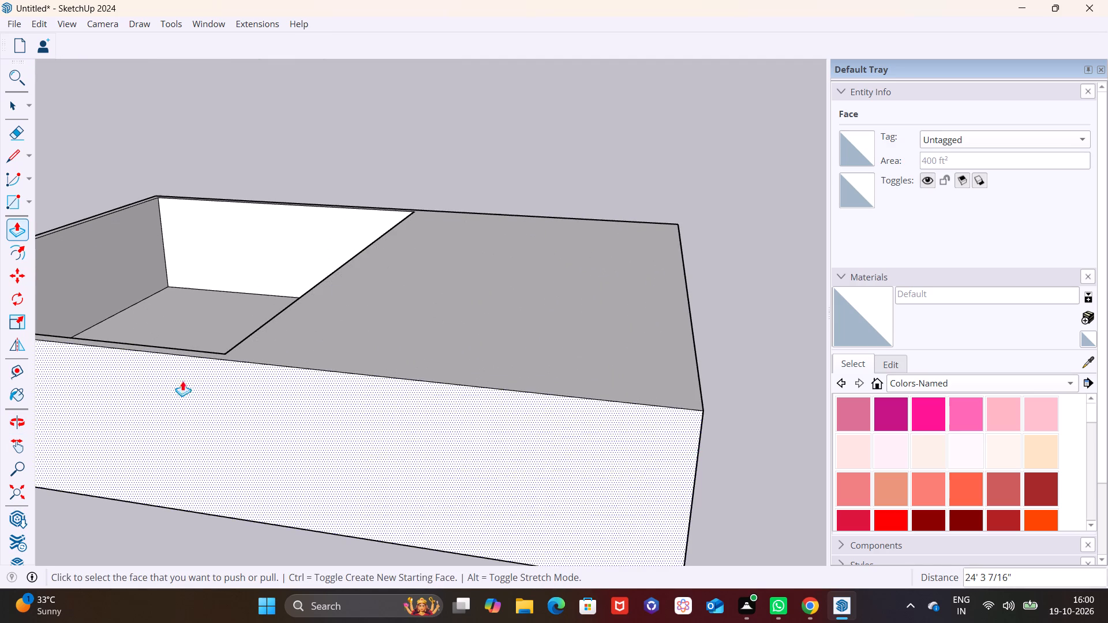
Push the inner face of the thickened wall outward in several stages, leaving only a thin wall along the outer edge.
scroll(32, 378, down, 3)
middle_drag(247, 384, 543, 426)
drag(514, 371, 518, 356)
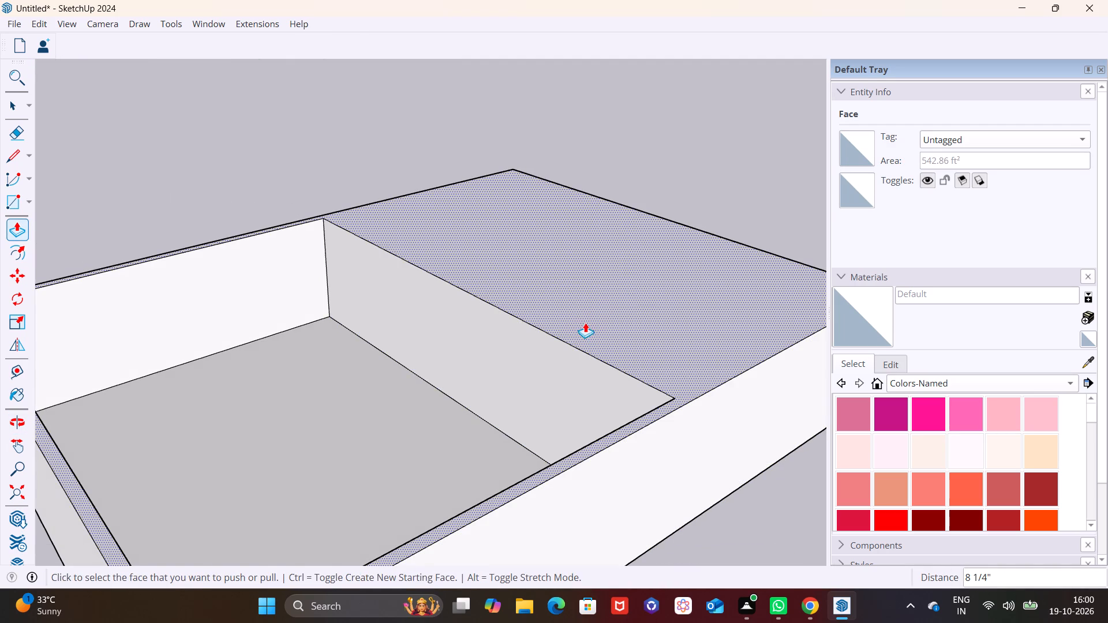
click(545, 362)
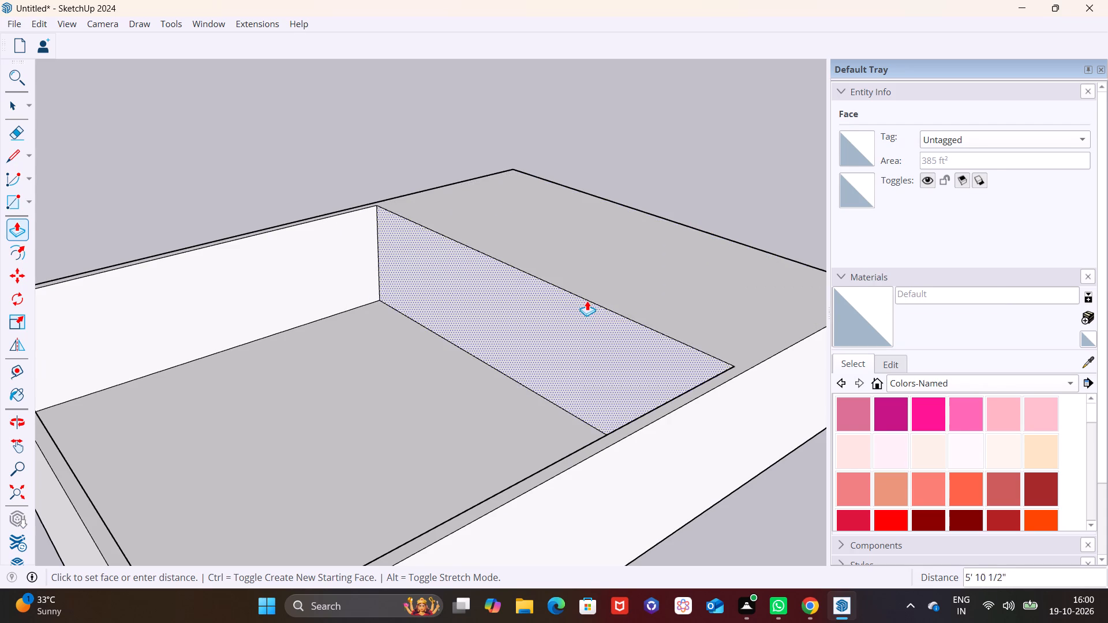
click(585, 302)
shift+middle_drag(552, 306, 158, 503)
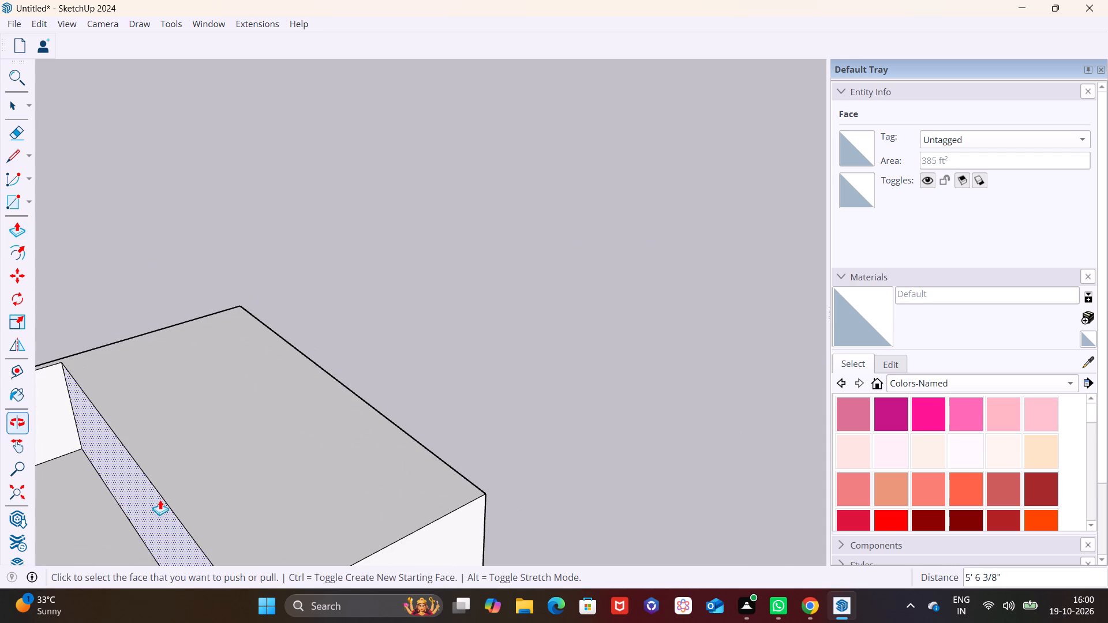
click(156, 517)
click(252, 482)
click(252, 481)
click(264, 489)
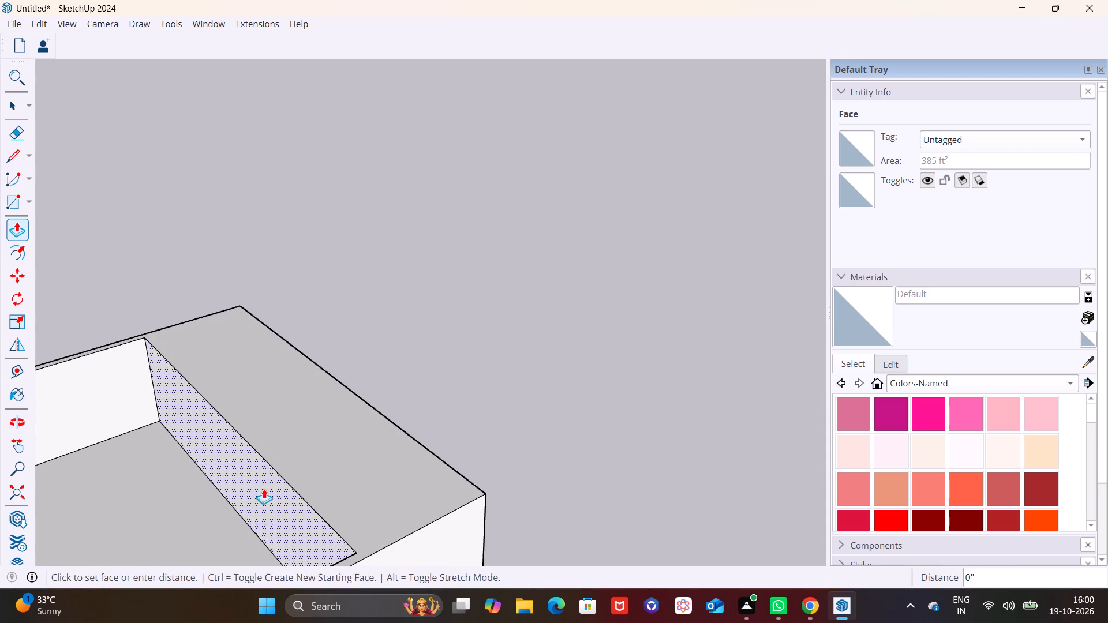
click(347, 462)
click(317, 413)
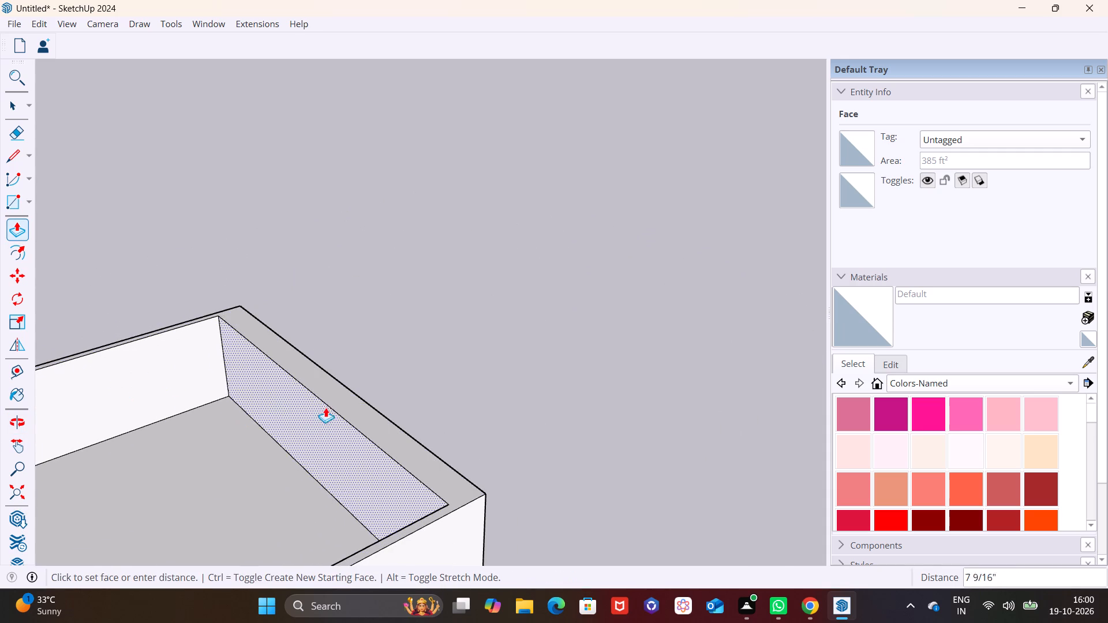
click(339, 400)
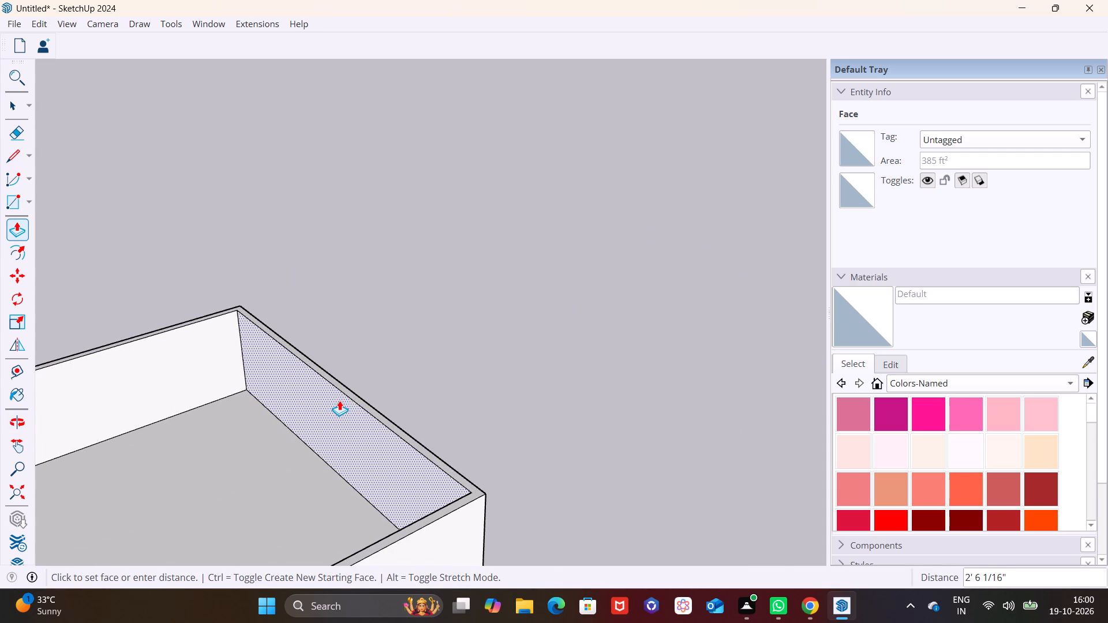
key(space)
click(505, 414)
Examine the widened walled structure from a low viewpoint, checking its walls and interior.
scroll(505, 430, down, 9)
middle_drag(470, 506, 252, 394)
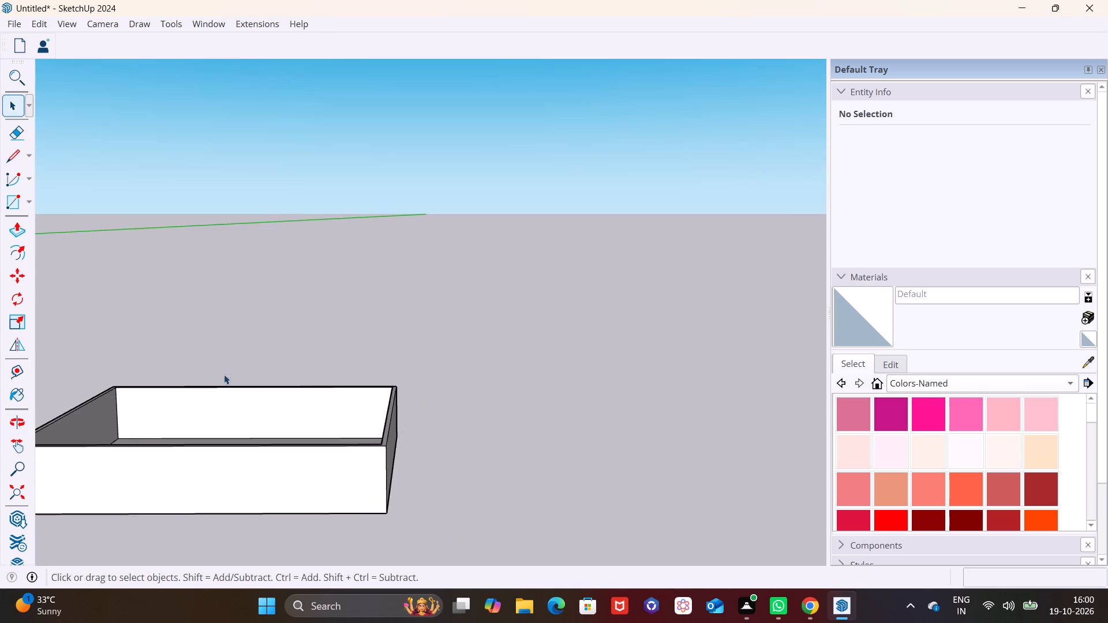
shift+middle_drag(224, 374, 459, 341)
scroll(418, 377, up, 1)
shift+scroll(417, 376, up, 1)
shift+middle_drag(417, 376, 365, 436)
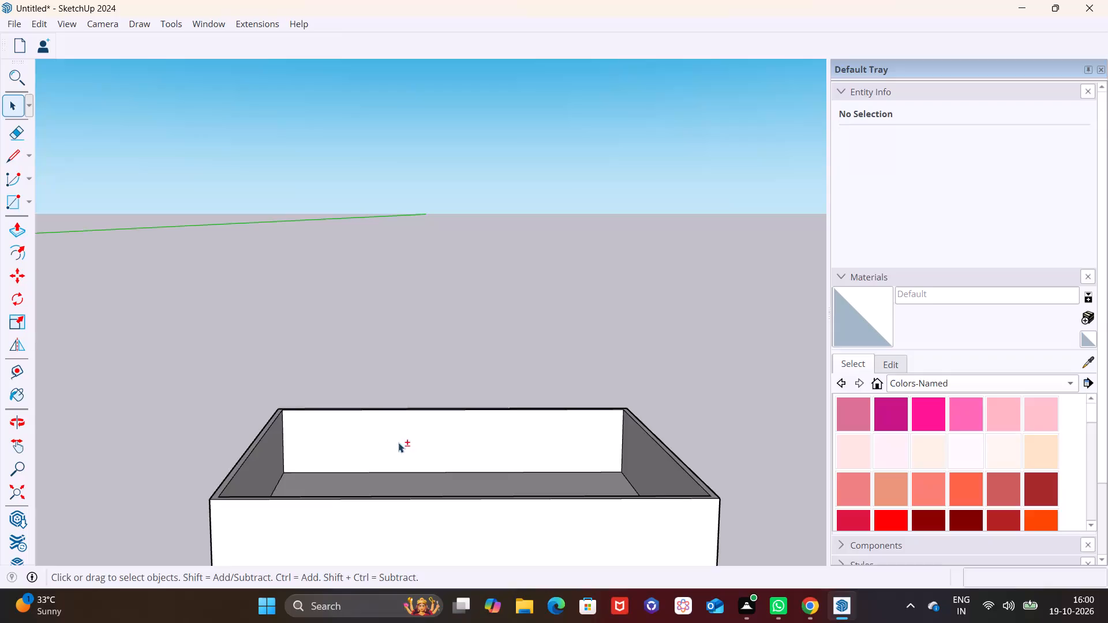
middle_click(540, 455)
shift+scroll(545, 460, up, 1)
shift+middle_drag(545, 459, 505, 400)
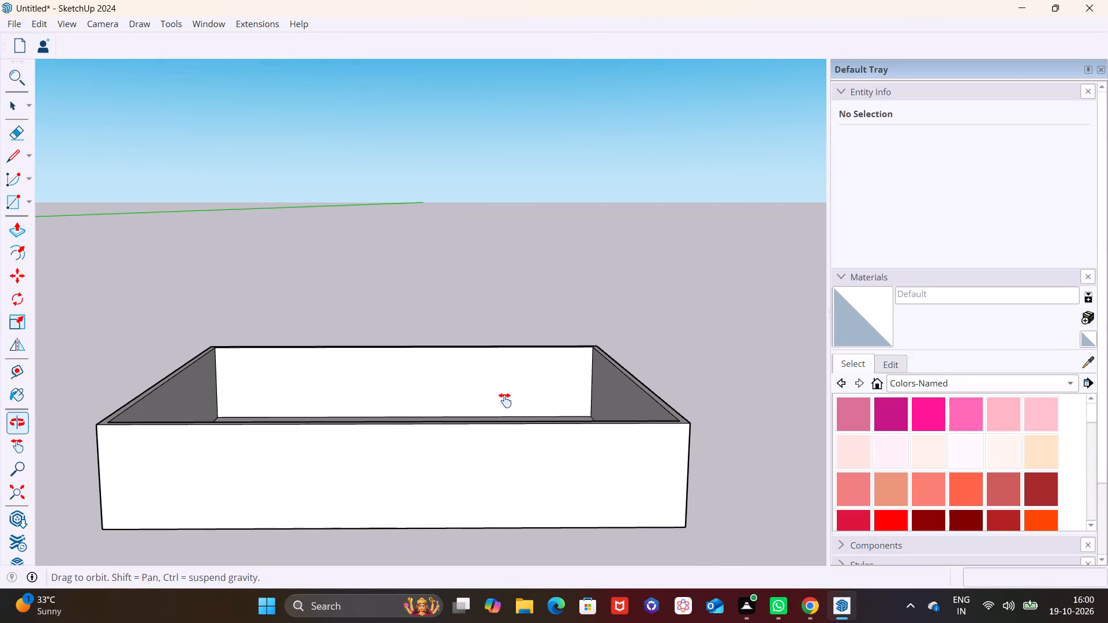
shift+middle_drag(505, 400, 504, 397)
scroll(465, 406, up, 1)
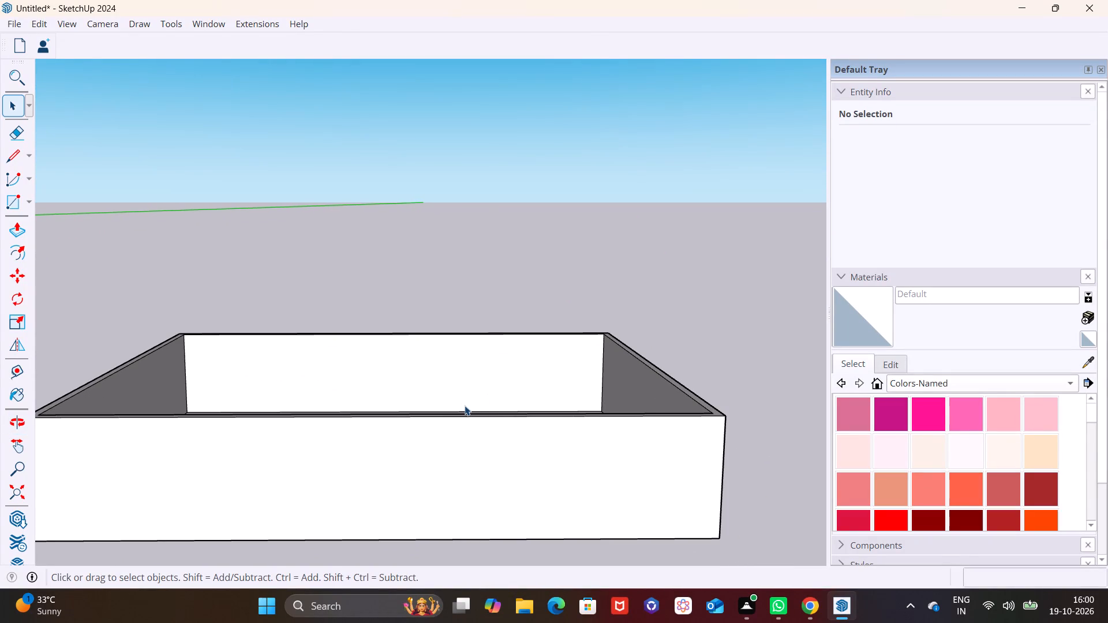
Examine the walled structure's front wall and open interior from low and raised viewpoints.
scroll(476, 403, up, 1)
scroll(476, 403, down, 2)
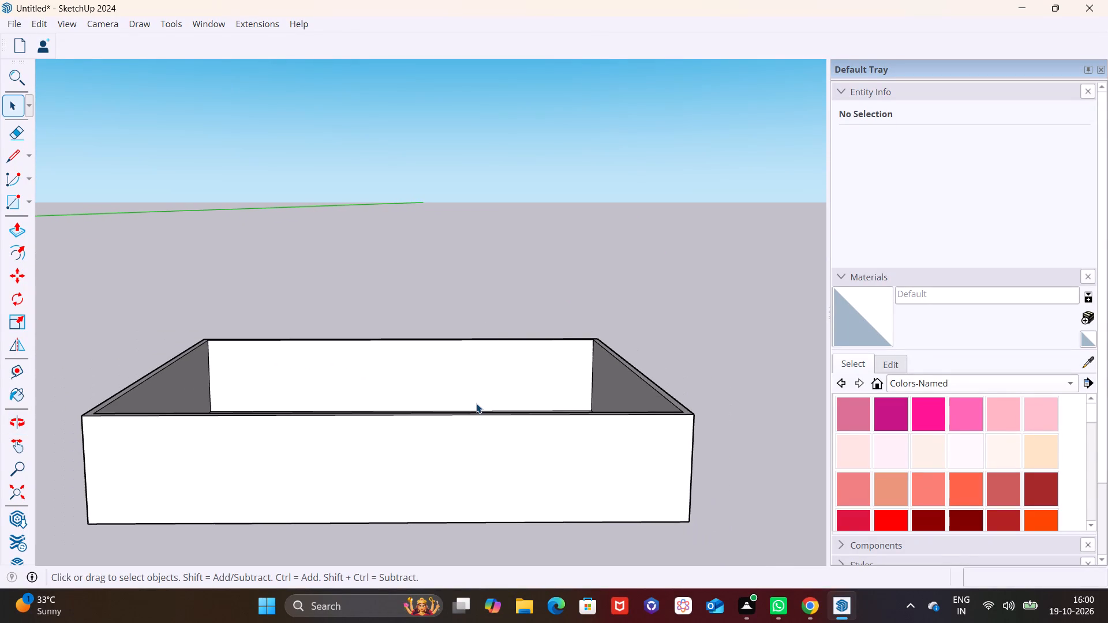
middle_drag(477, 404, 499, 407)
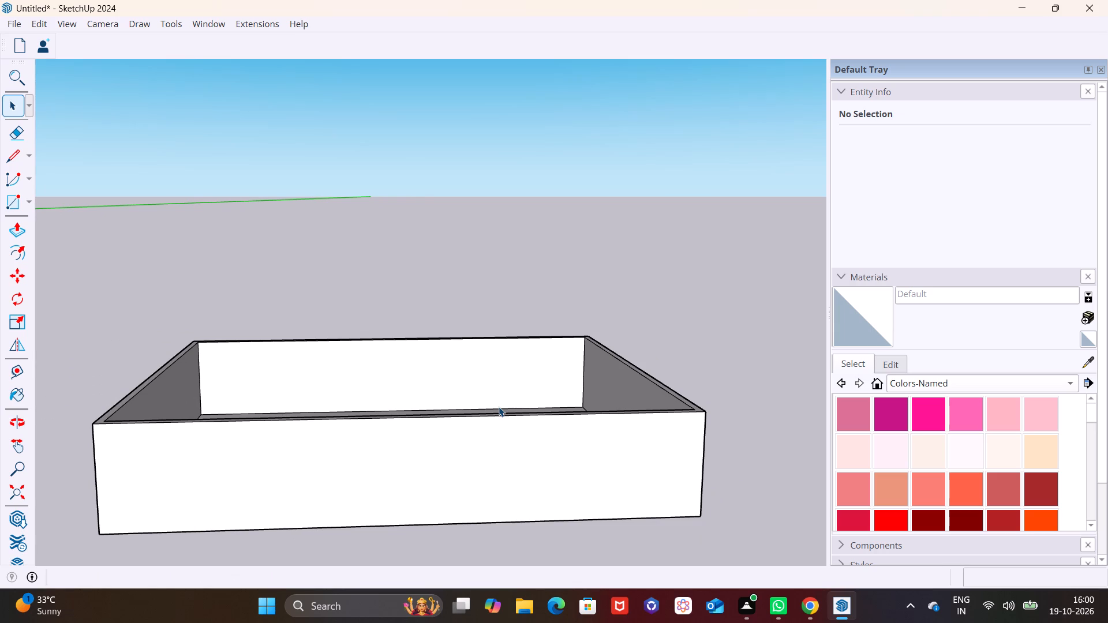
key(Up)
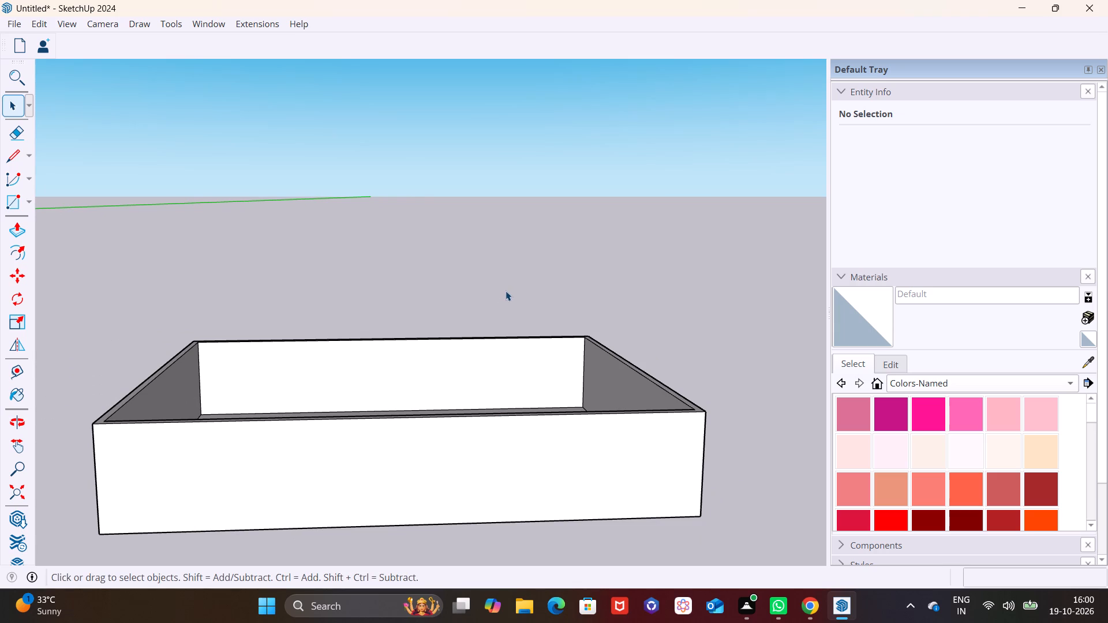
key(bracketleft)
key(bracketright)
middle_drag(298, 440, 263, 410)
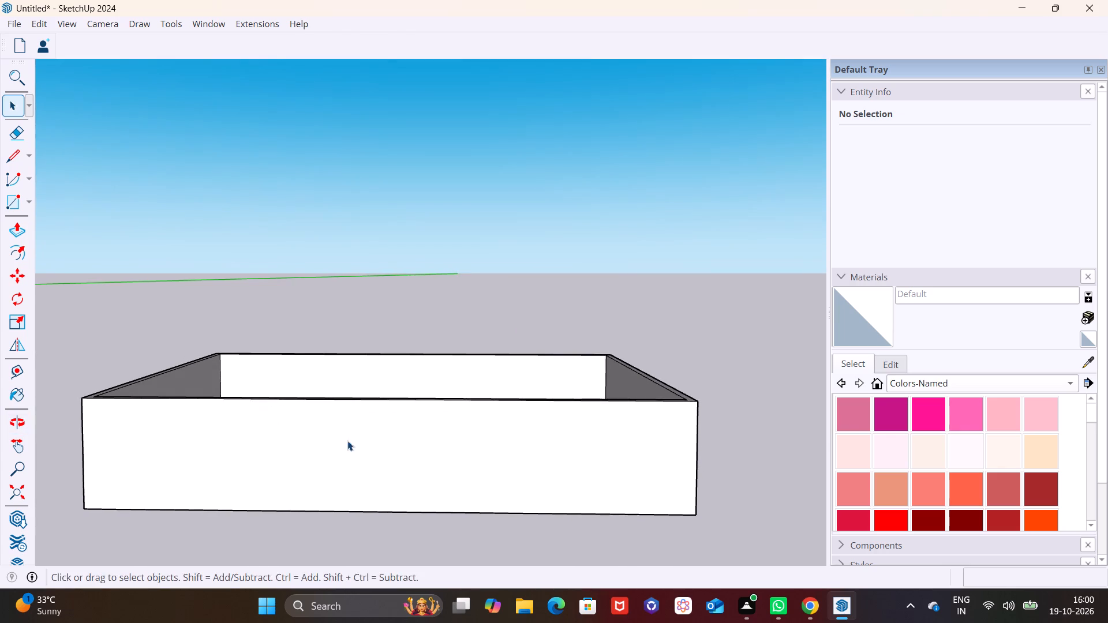
middle_drag(508, 437, 582, 472)
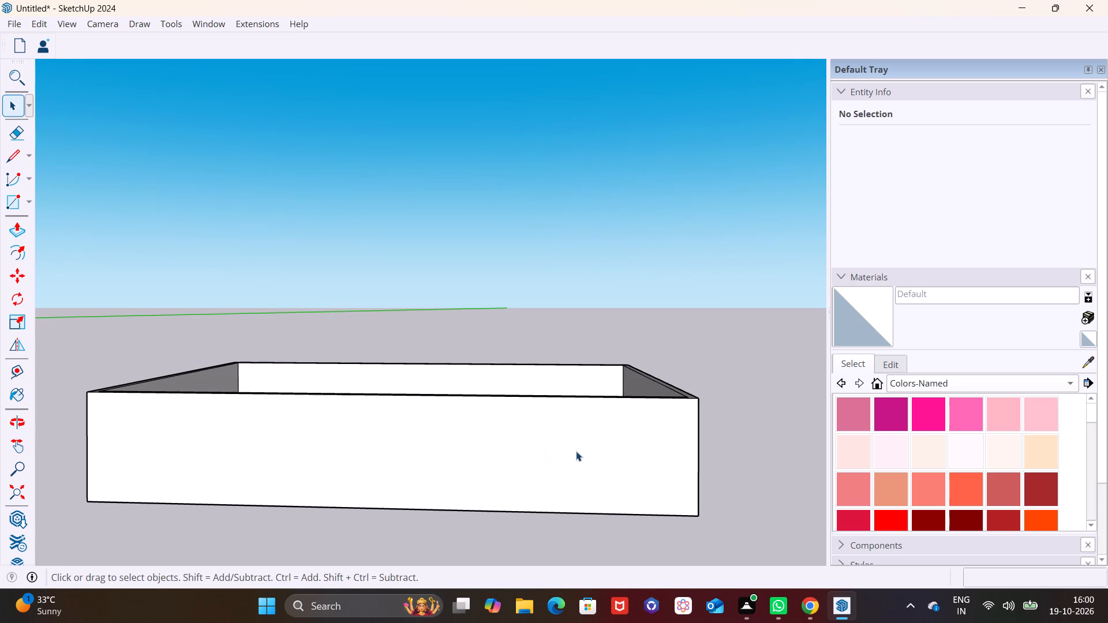
scroll(605, 431, up, 1)
scroll(603, 444, down, 3)
middle_drag(513, 494, 512, 477)
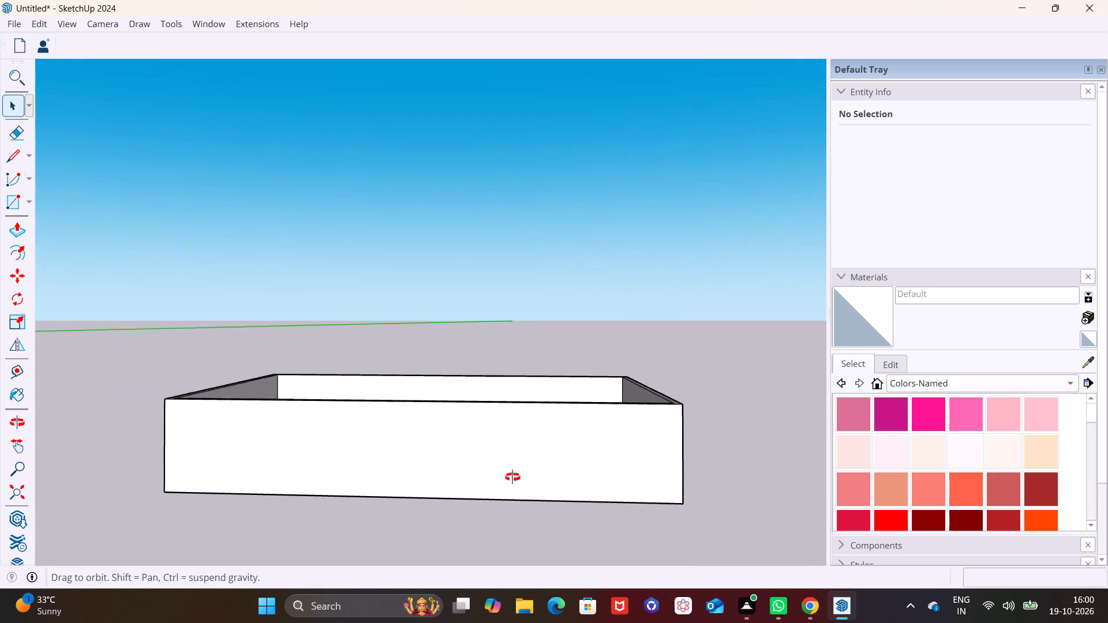
middle_drag(512, 477, 524, 473)
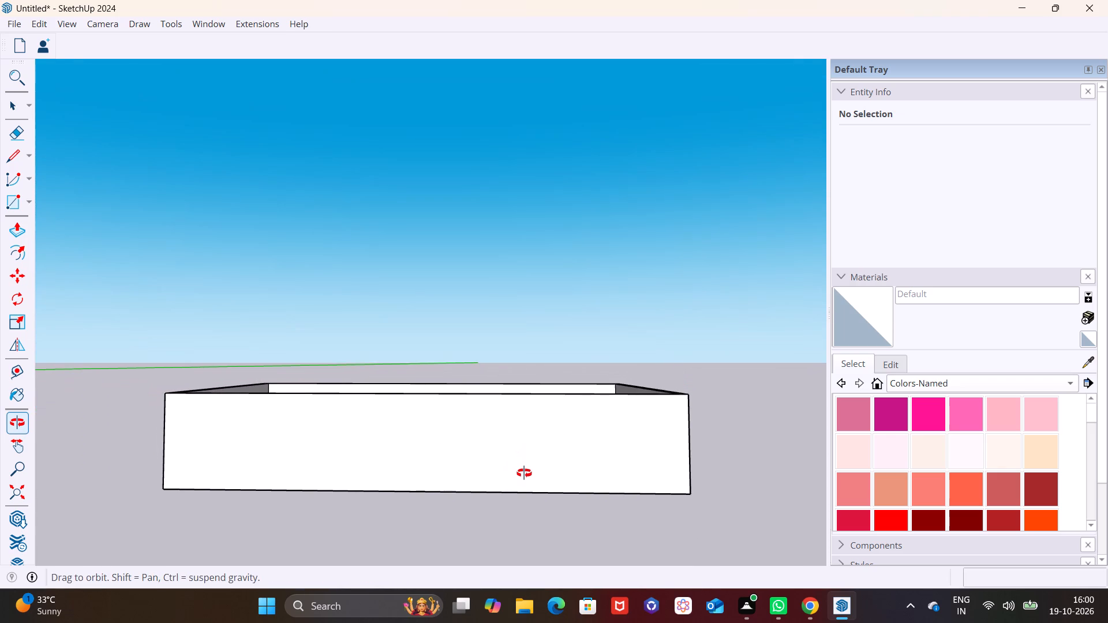
middle_drag(524, 473, 525, 482)
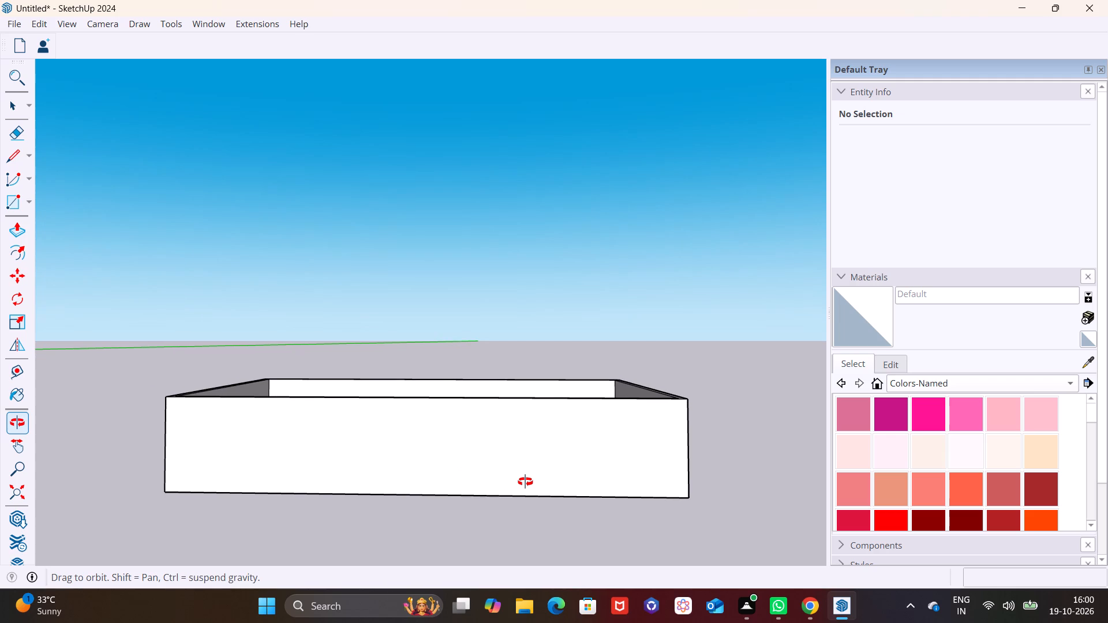
middle_drag(525, 482, 525, 487)
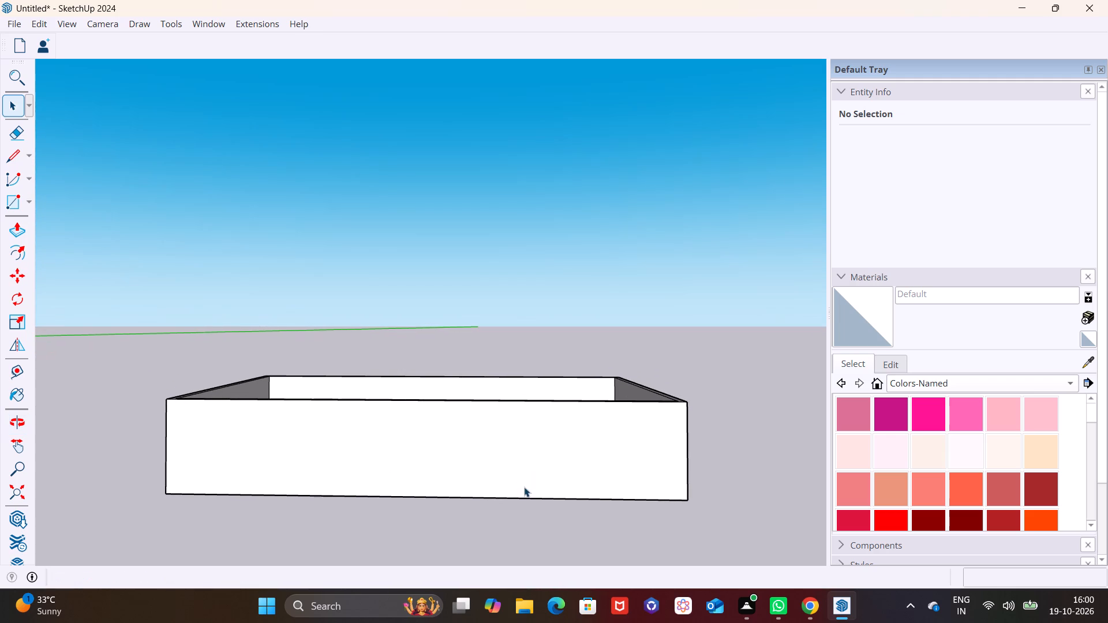
middle_drag(744, 493, 744, 588)
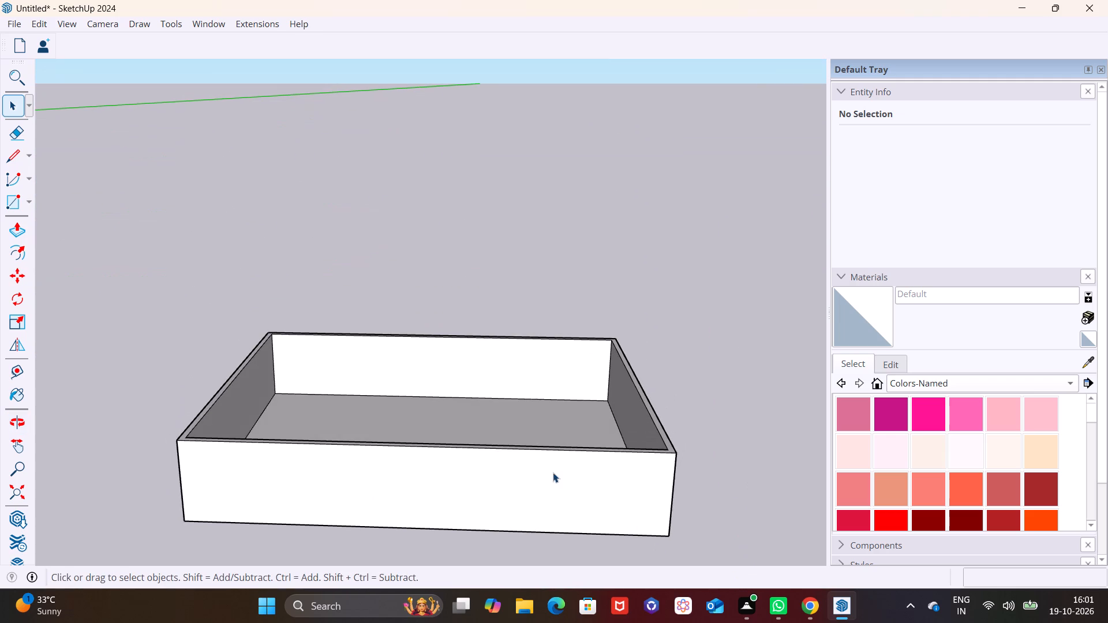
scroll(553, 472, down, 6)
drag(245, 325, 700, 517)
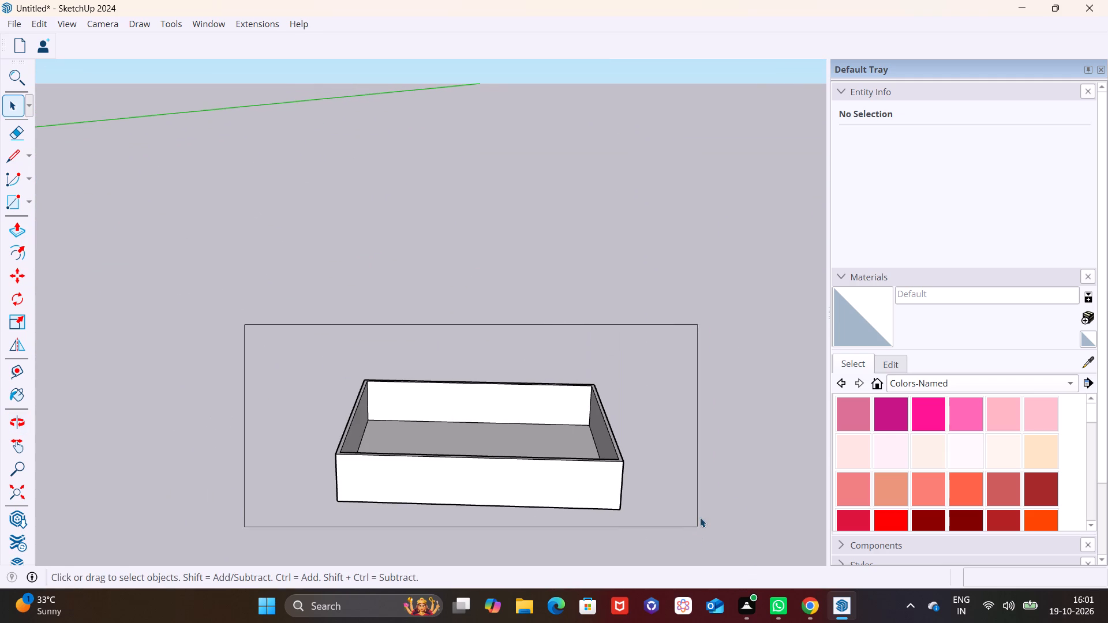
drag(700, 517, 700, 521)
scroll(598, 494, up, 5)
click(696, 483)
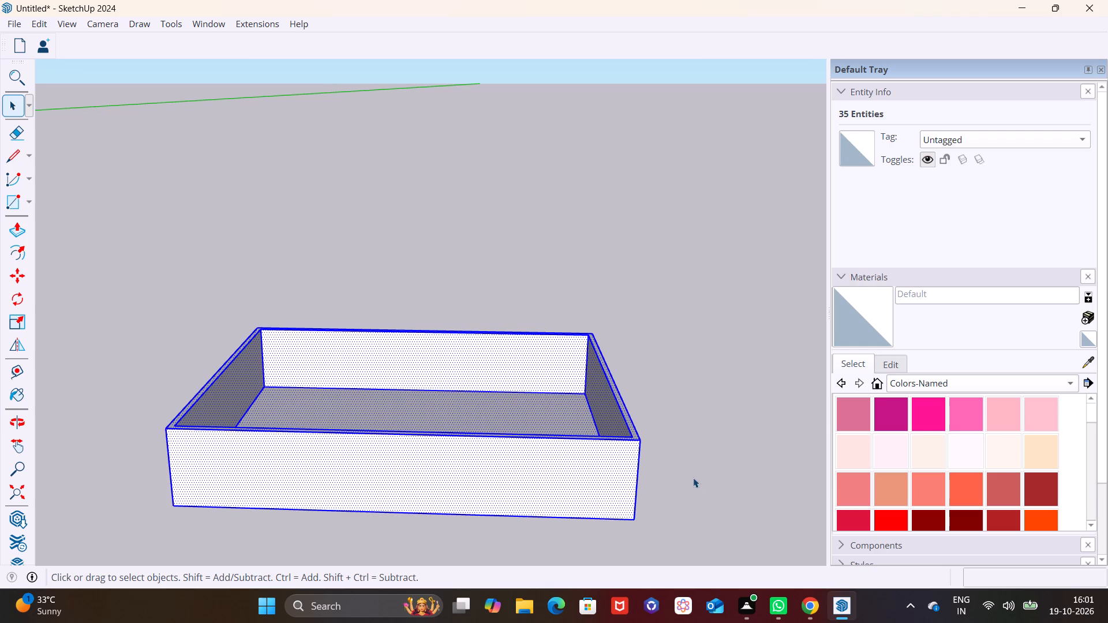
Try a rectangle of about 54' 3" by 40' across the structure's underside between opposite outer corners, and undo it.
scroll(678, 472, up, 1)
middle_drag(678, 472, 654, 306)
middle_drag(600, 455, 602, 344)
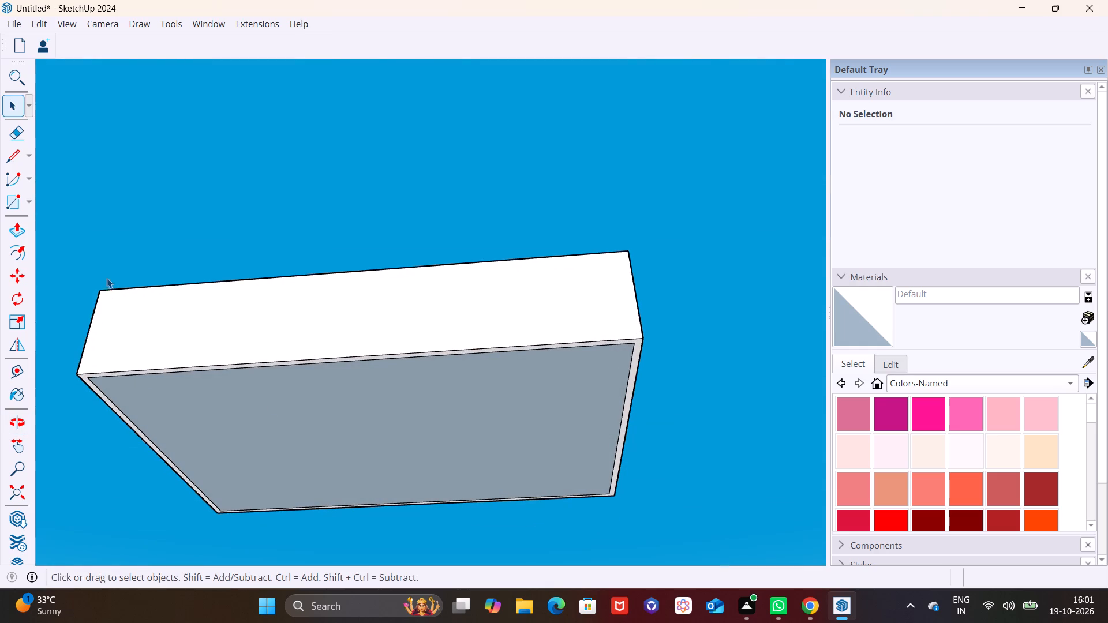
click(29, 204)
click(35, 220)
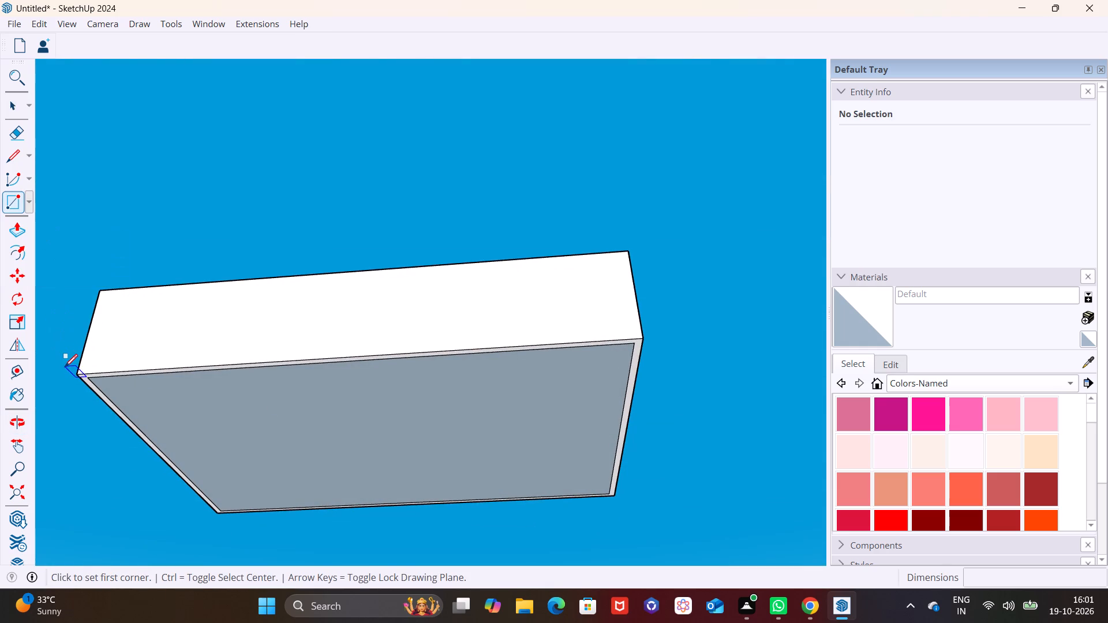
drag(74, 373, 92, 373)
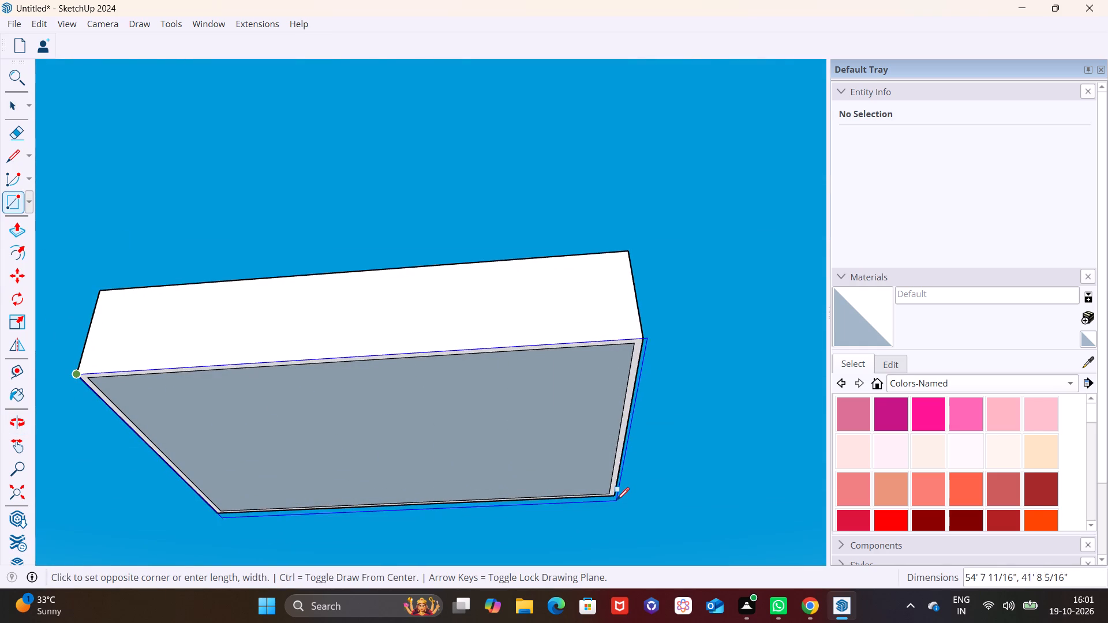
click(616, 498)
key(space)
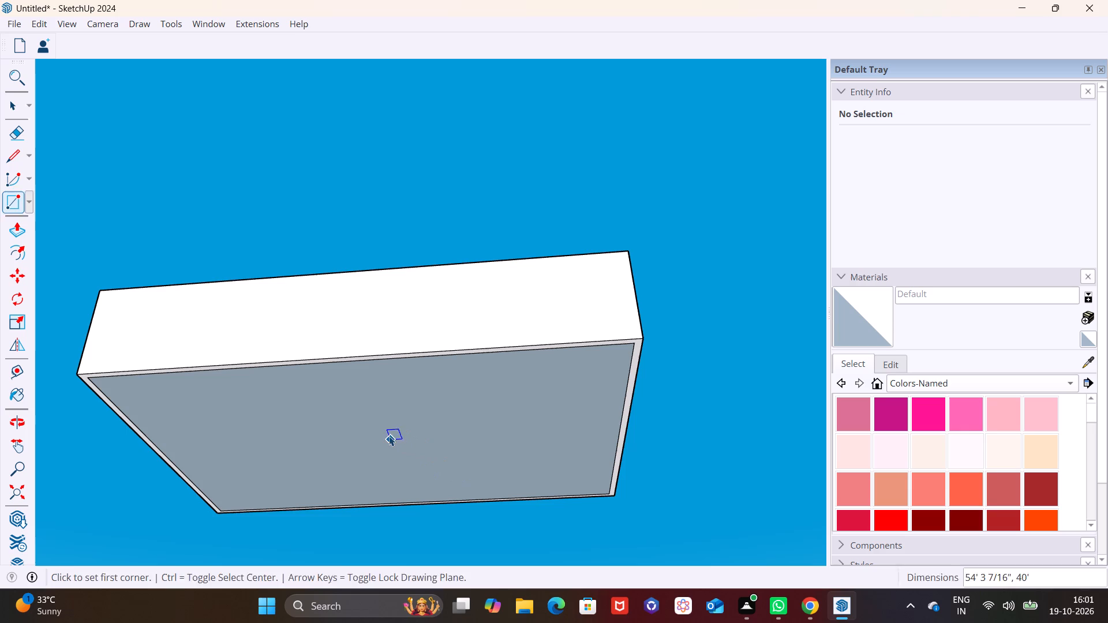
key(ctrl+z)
Push/Pull the floor's underside face downward by 1'.
click(320, 426)
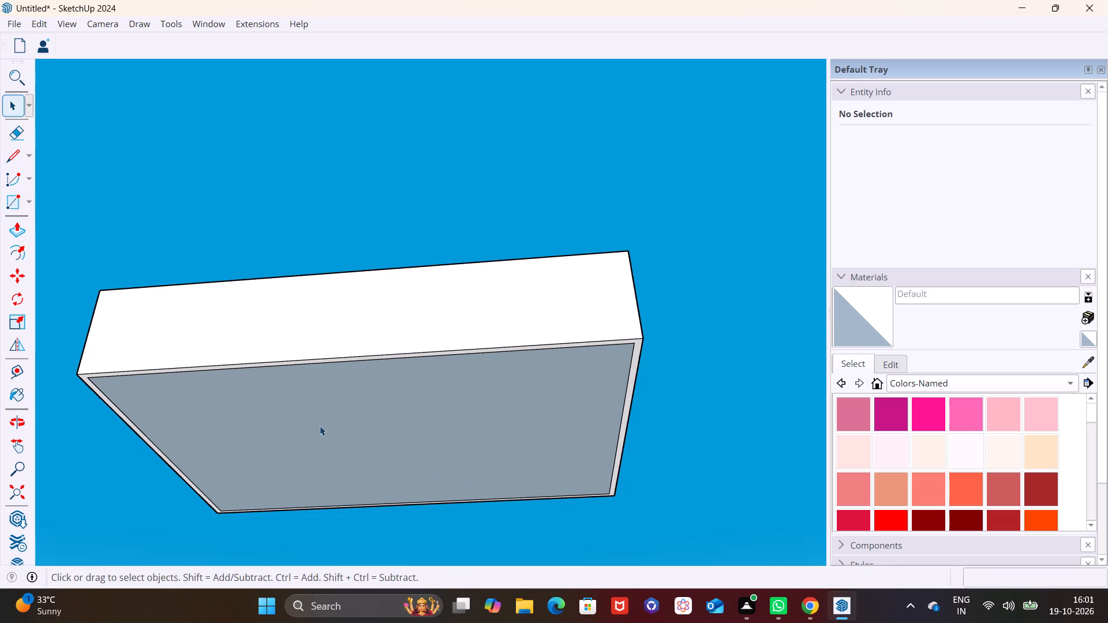
click(299, 425)
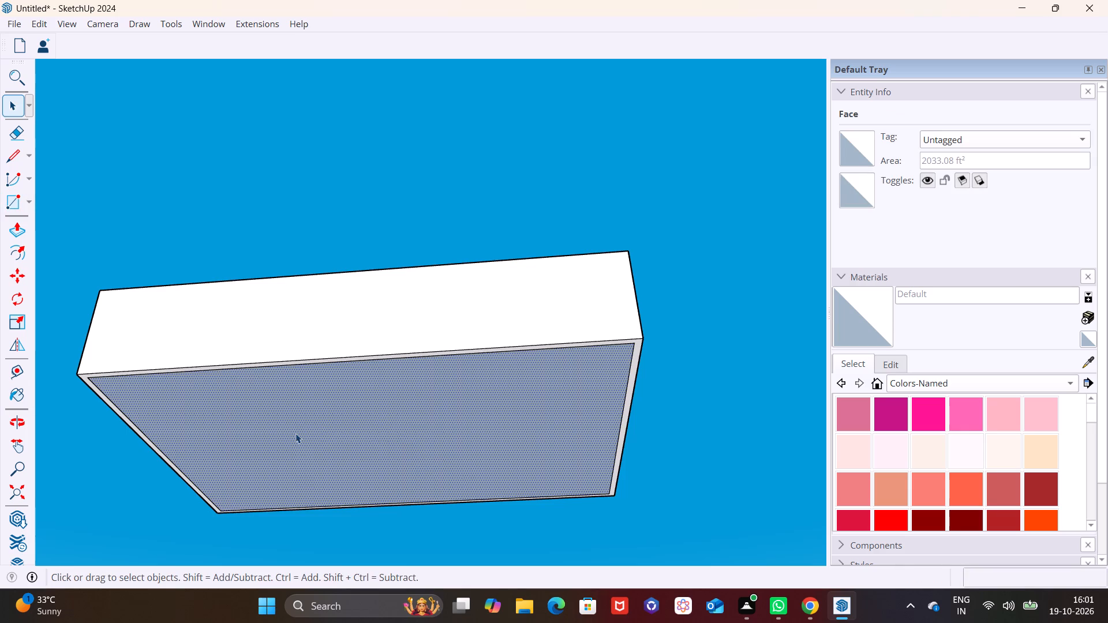
click(17, 233)
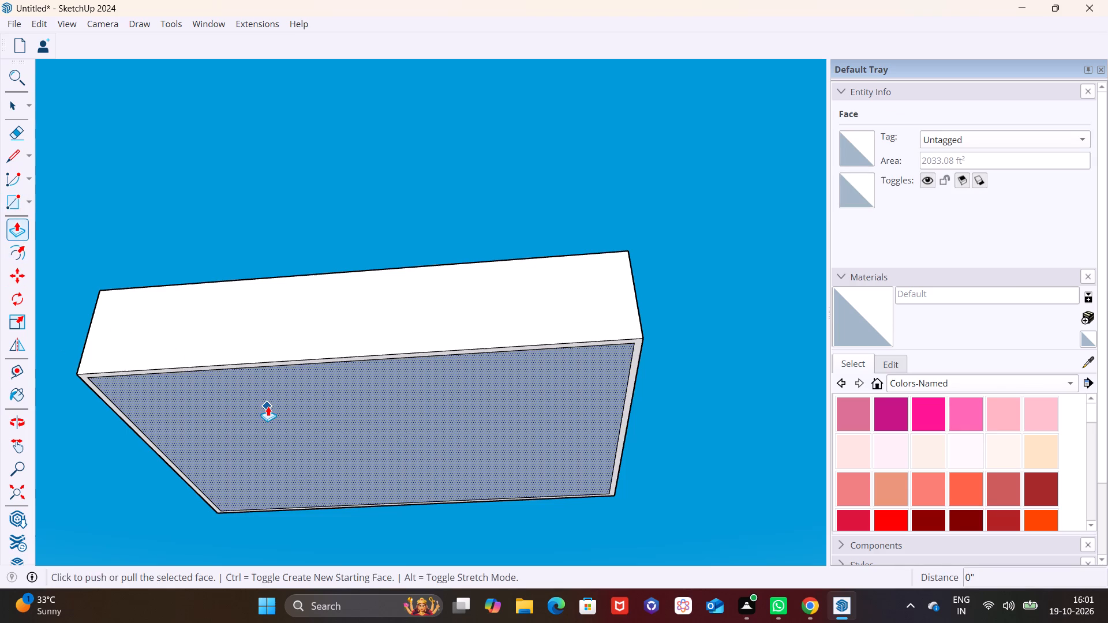
click(268, 406)
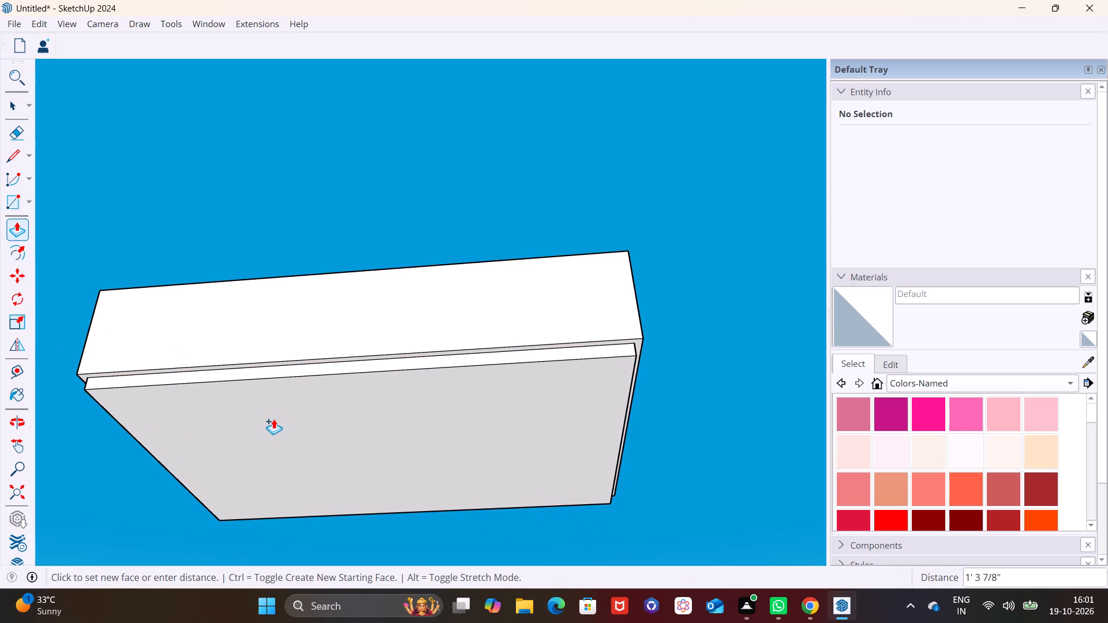
text(1')
key(Return)
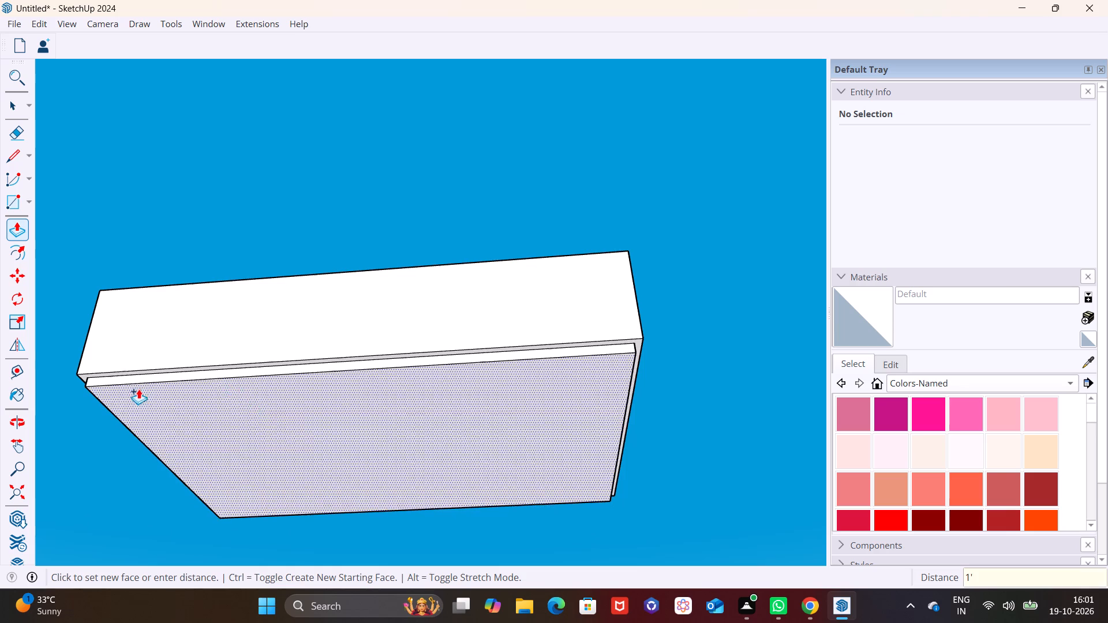
Pull the thin border face under the walls down 1', flush with the underside of the lowered floor.
double_click(234, 367)
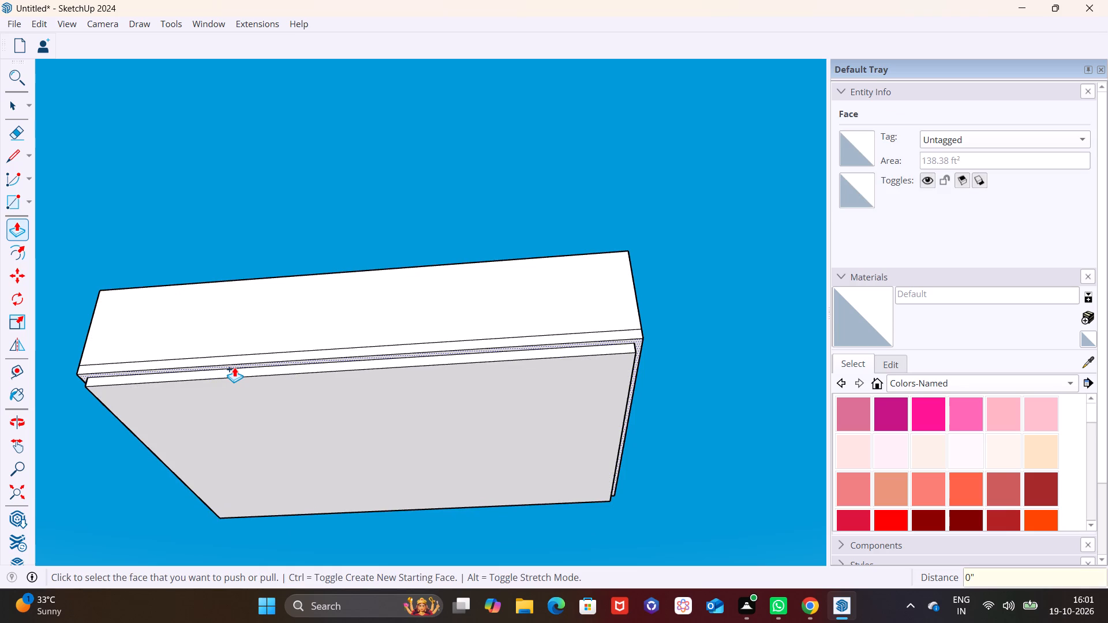
key(ctrl+z)
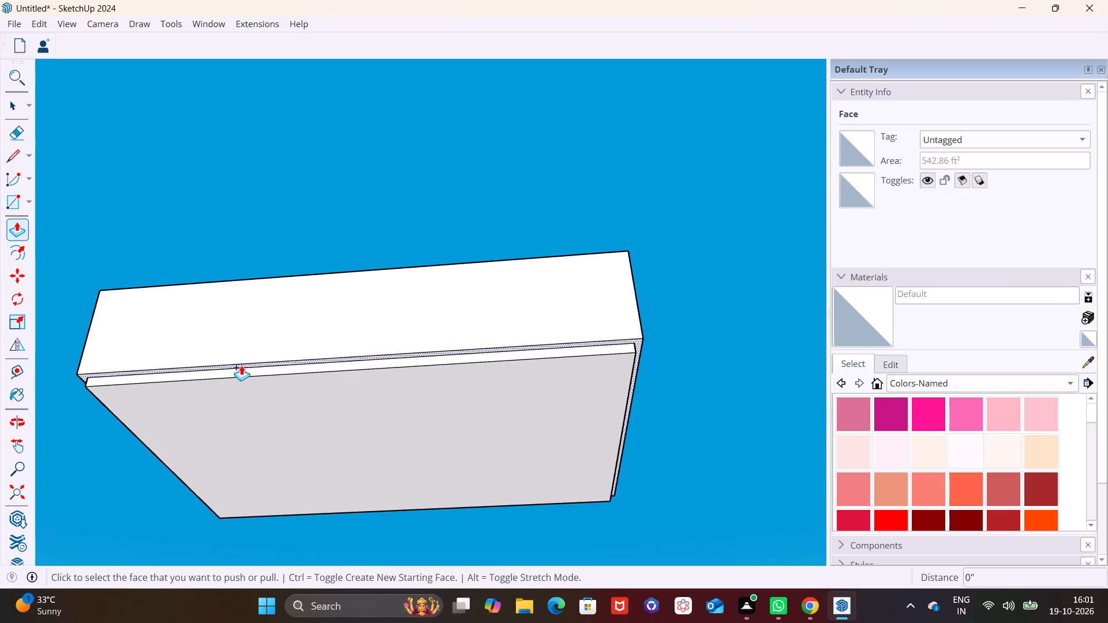
click(241, 365)
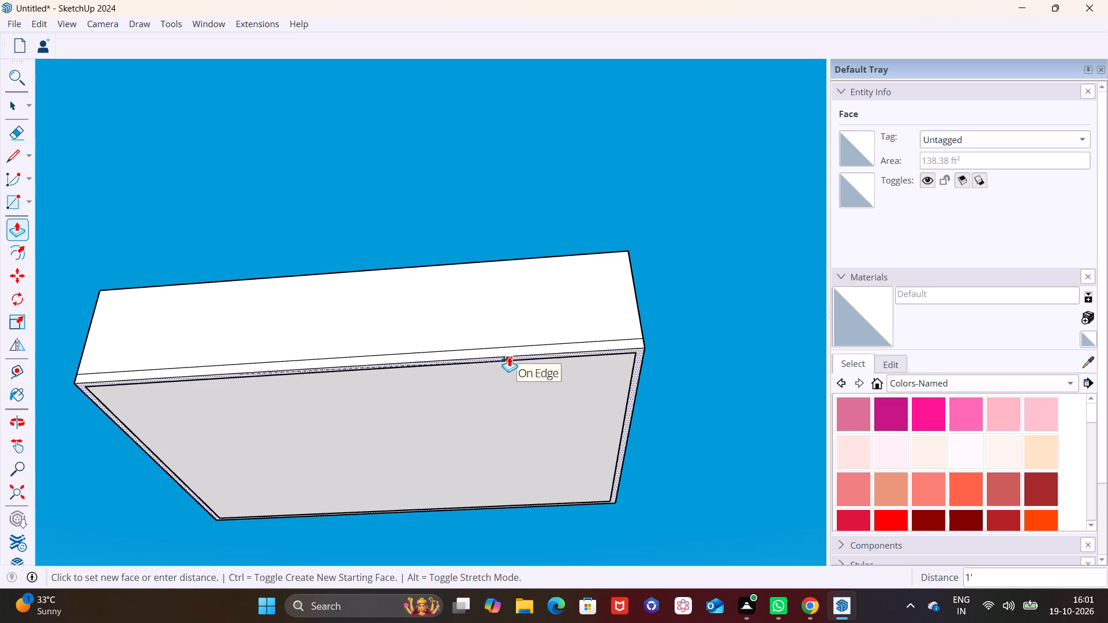
click(509, 356)
key(space)
click(664, 355)
Copy the whole walled structure 11' straight up from its bottom corner to stack a second storey on the first.
middle_drag(551, 339, 505, 518)
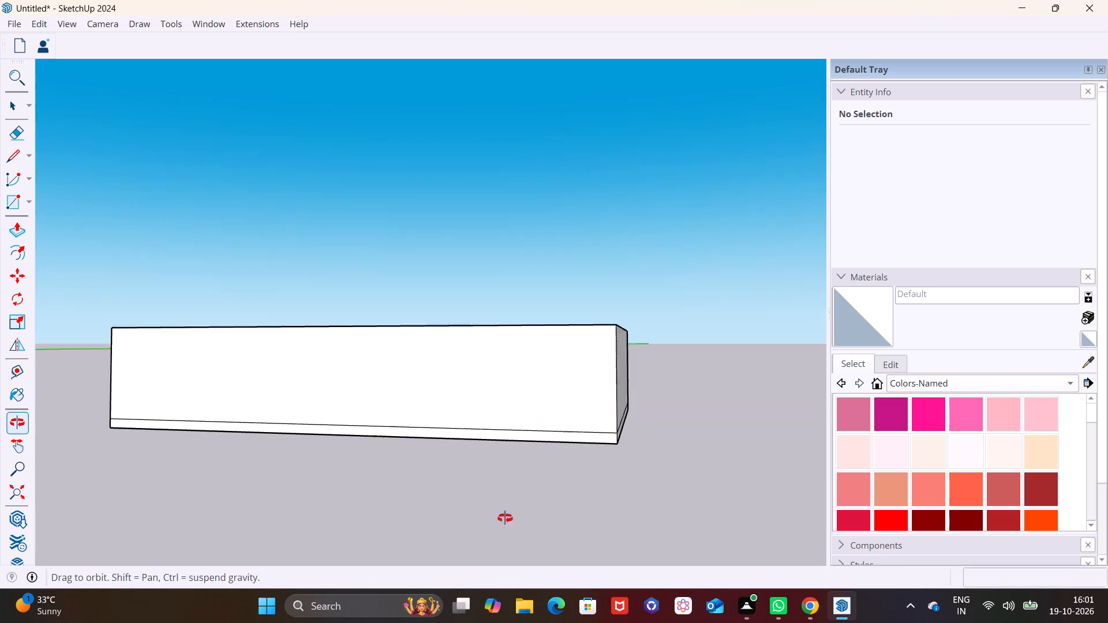
middle_drag(505, 518, 505, 530)
scroll(463, 452, down, 6)
middle_drag(469, 397, 486, 507)
middle_drag(486, 432, 503, 501)
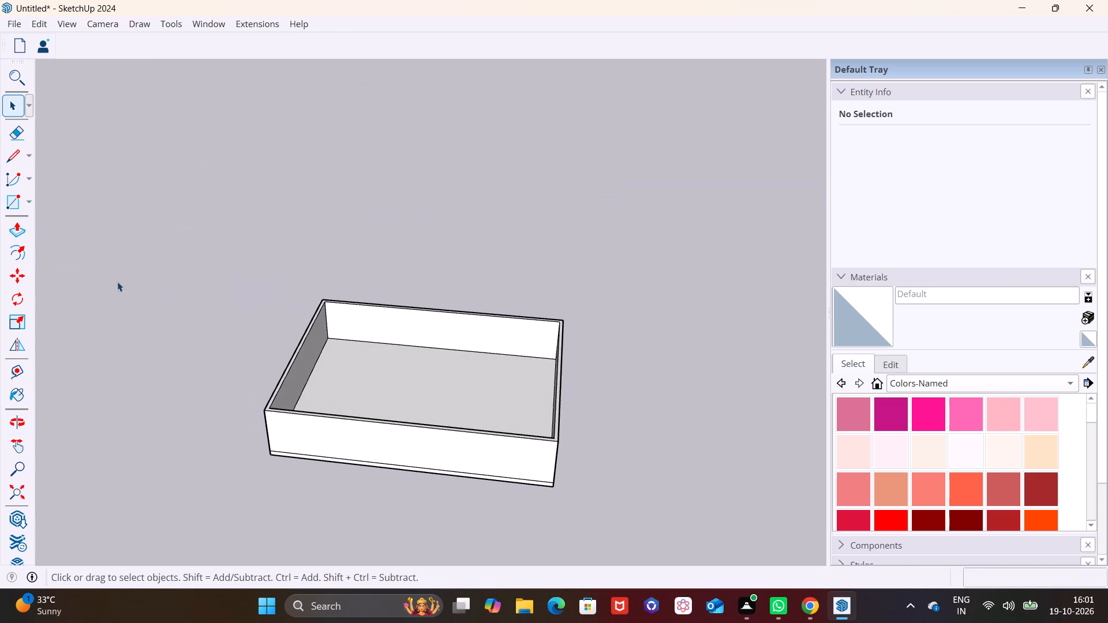
drag(165, 245, 662, 506)
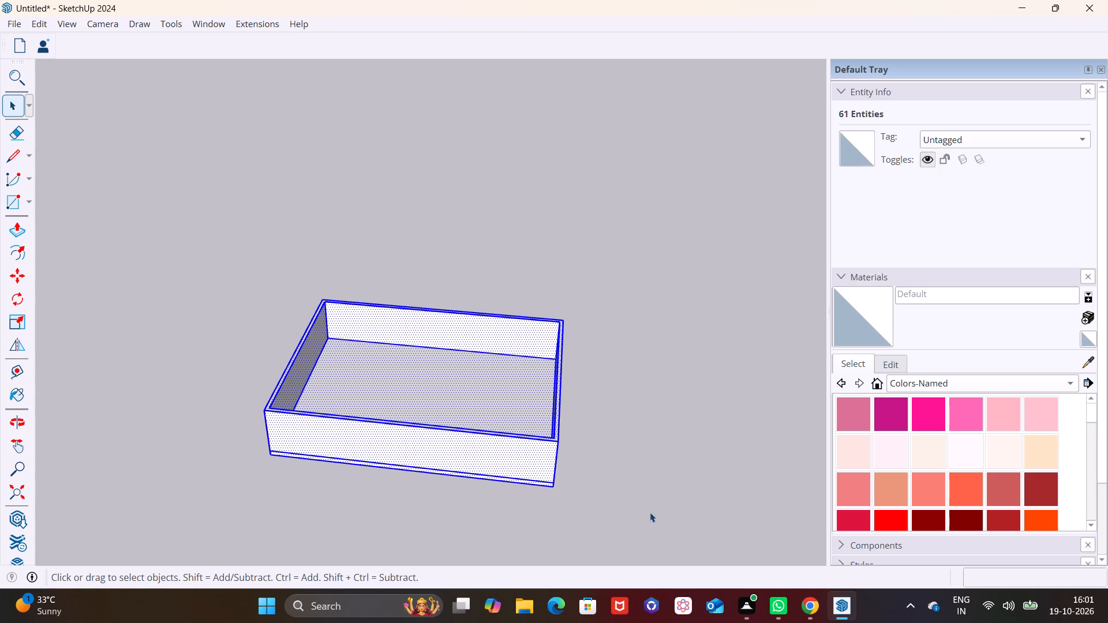
key(m)
click(271, 457)
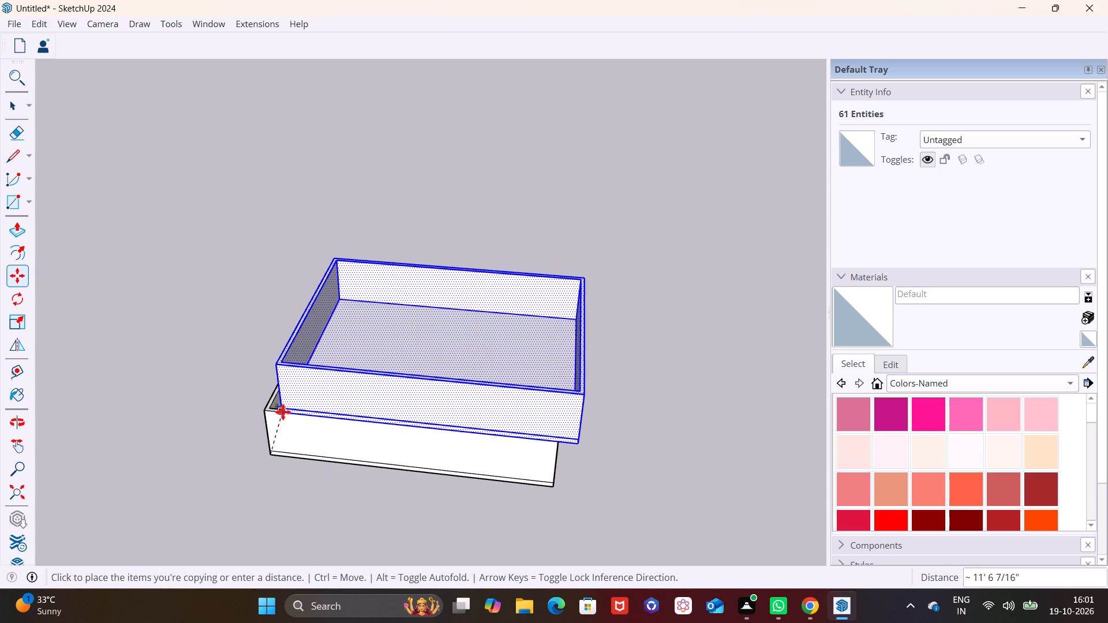
scroll(283, 408, up, 10)
click(242, 414)
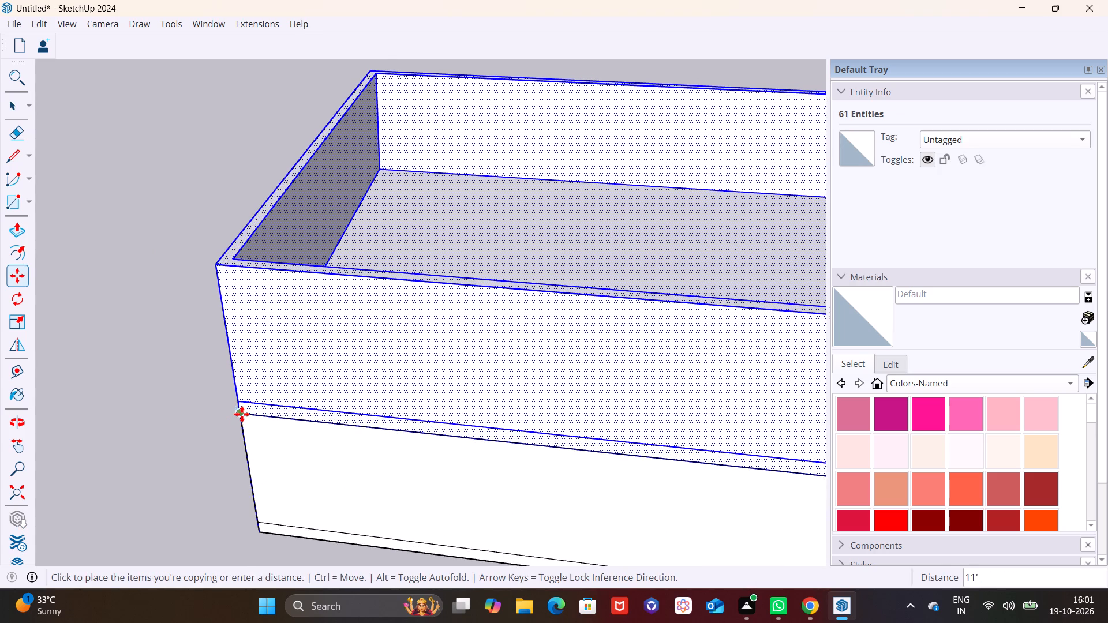
key(space)
scroll(147, 421, down, 12)
click(676, 478)
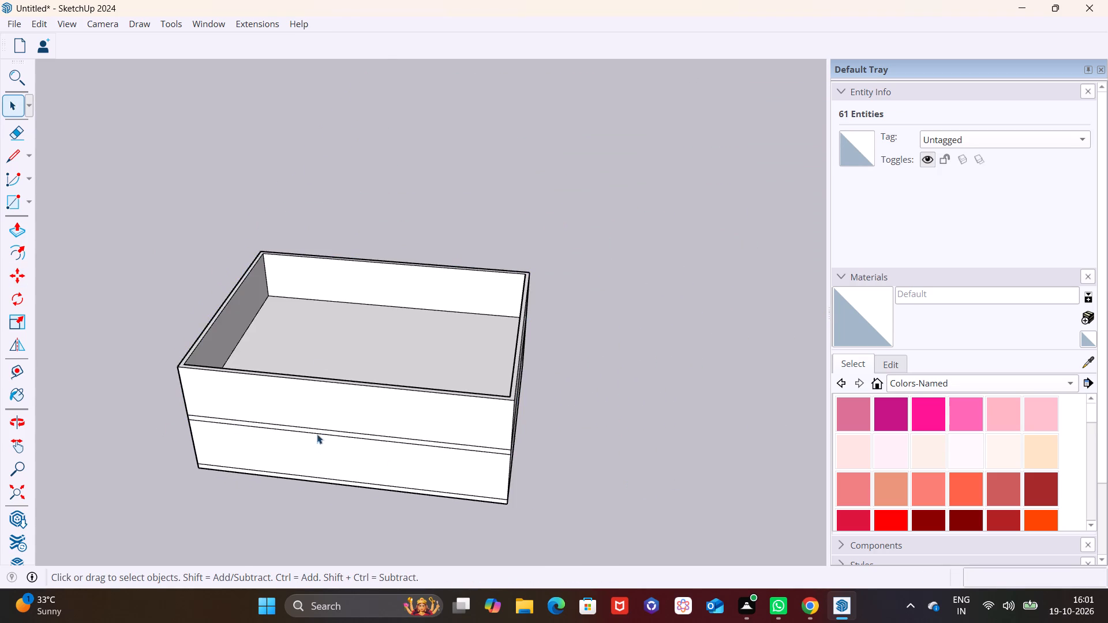
Draw a 21' vertical line down the front face near its right end, from the top edge to the base slab line.
middle_drag(323, 327, 332, 311)
middle_drag(369, 399, 412, 232)
shift+middle_drag(414, 360, 444, 380)
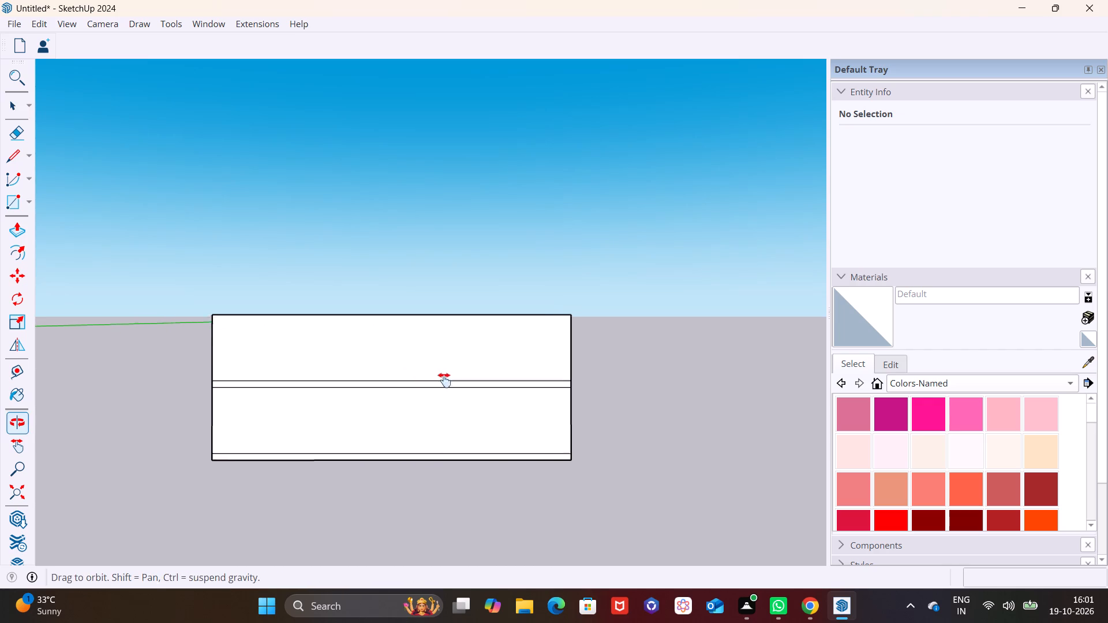
shift+middle_drag(444, 380, 485, 402)
scroll(485, 412, up, 2)
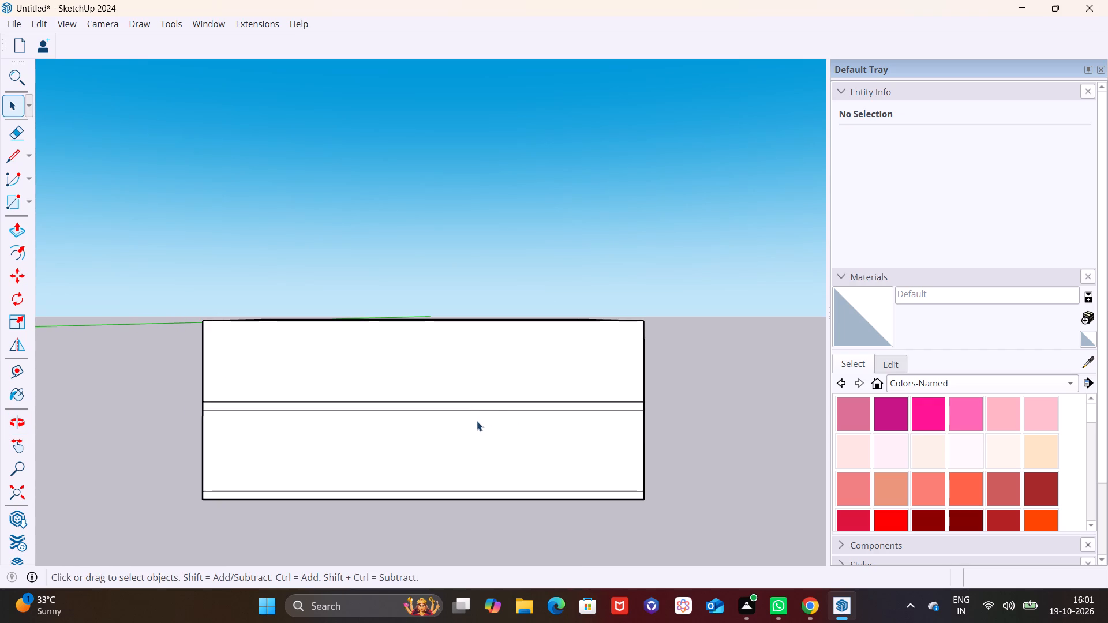
scroll(477, 421, up, 1)
middle_drag(476, 422, 468, 421)
scroll(476, 423, up, 1)
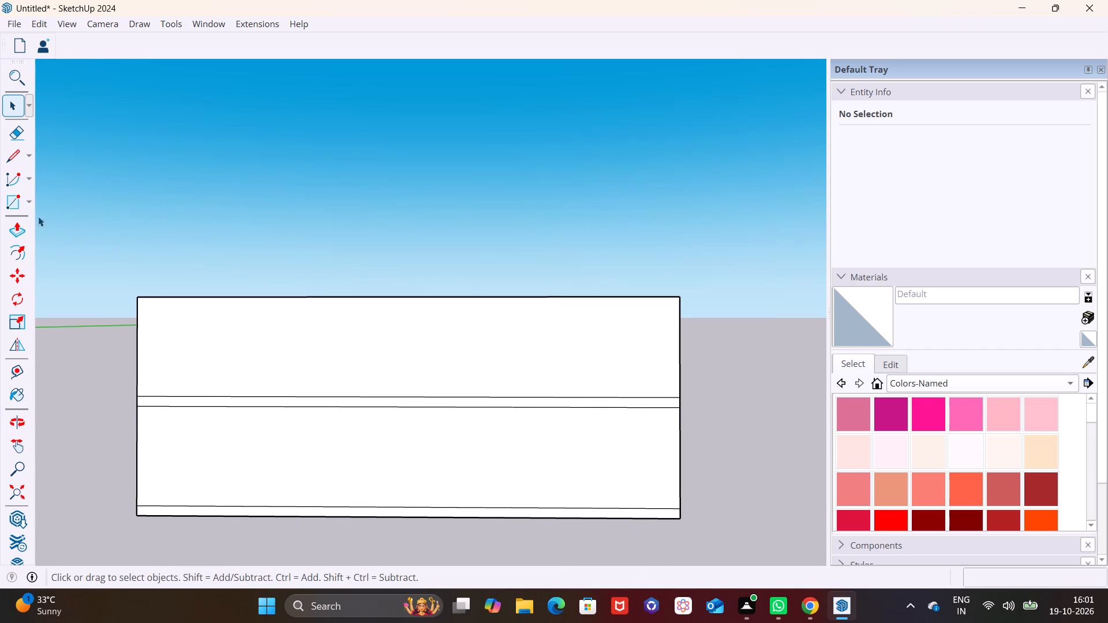
click(9, 152)
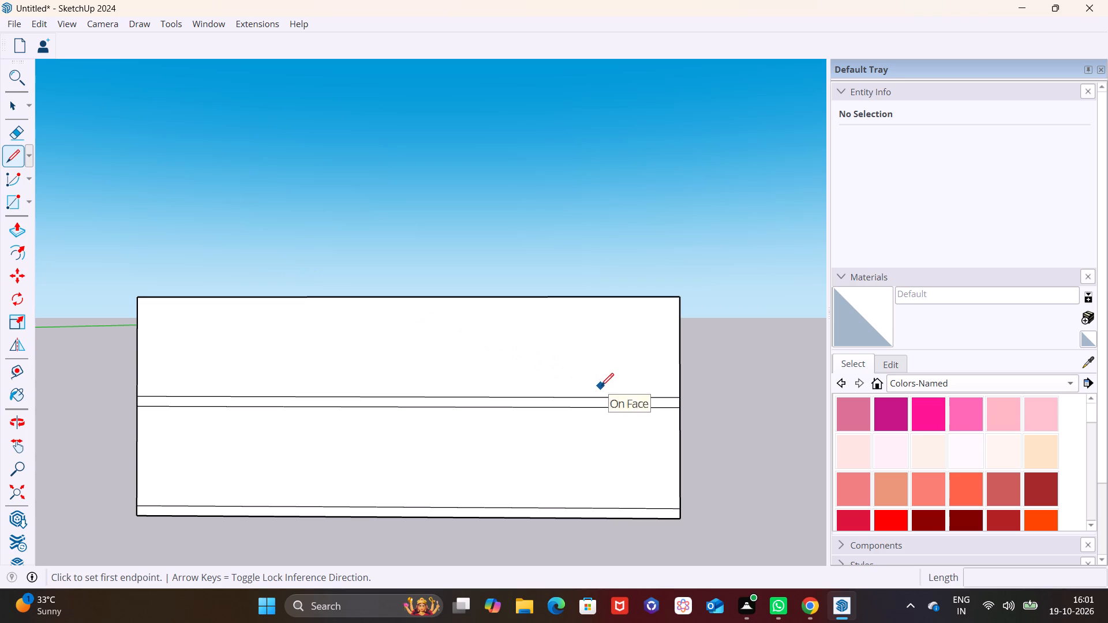
click(623, 296)
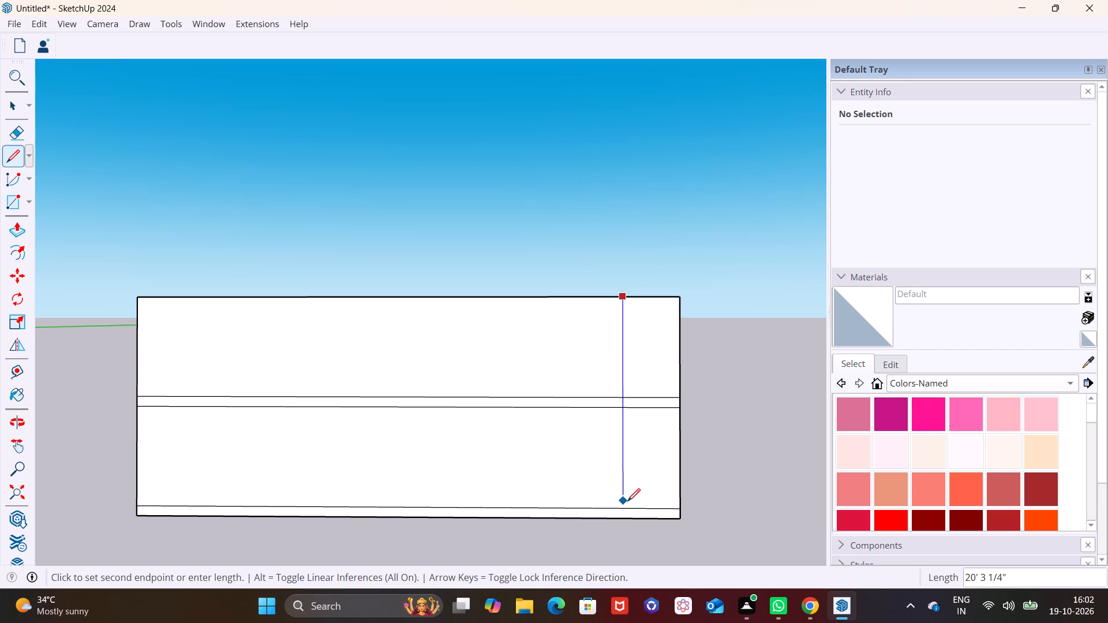
click(619, 508)
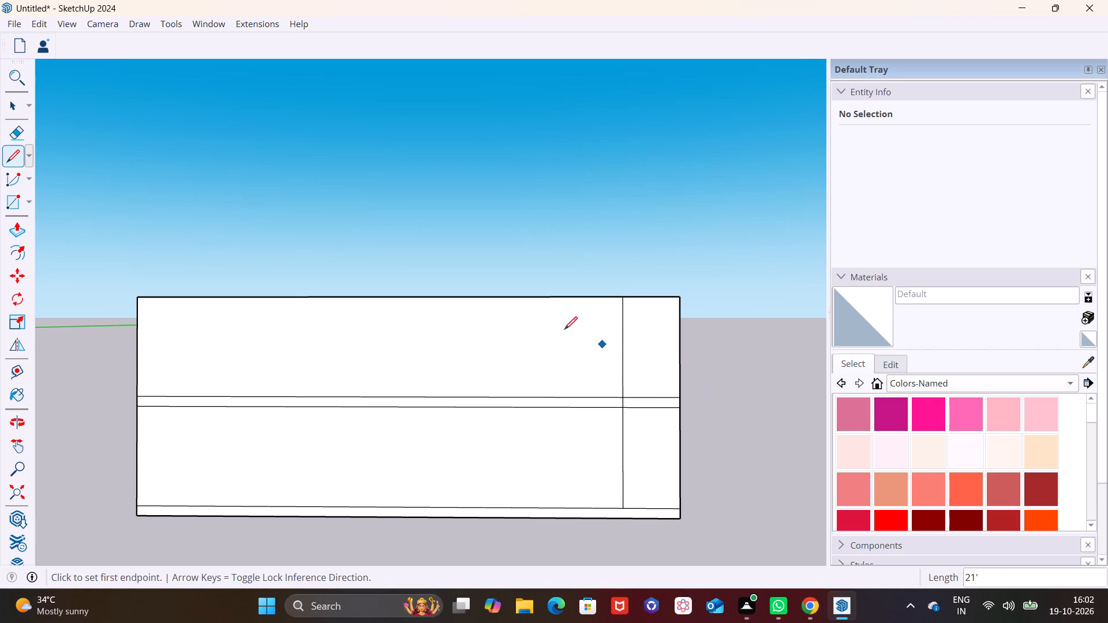
Draw two more 21' vertical lines down the front face, left of the first, leaving a narrow strip between the two new lines.
click(16, 153)
click(522, 296)
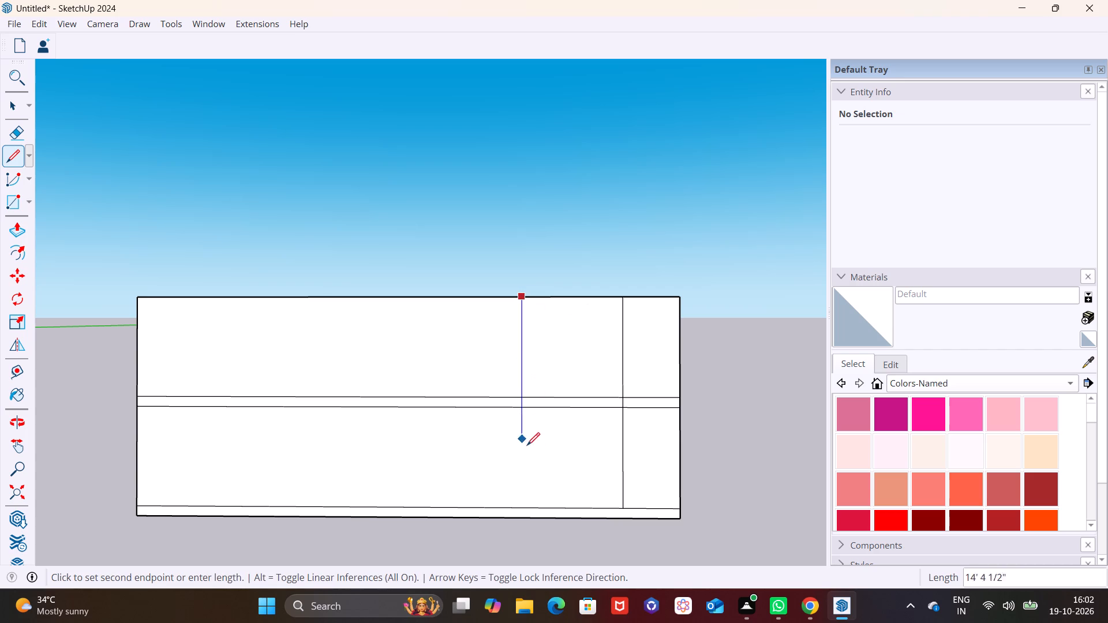
click(529, 508)
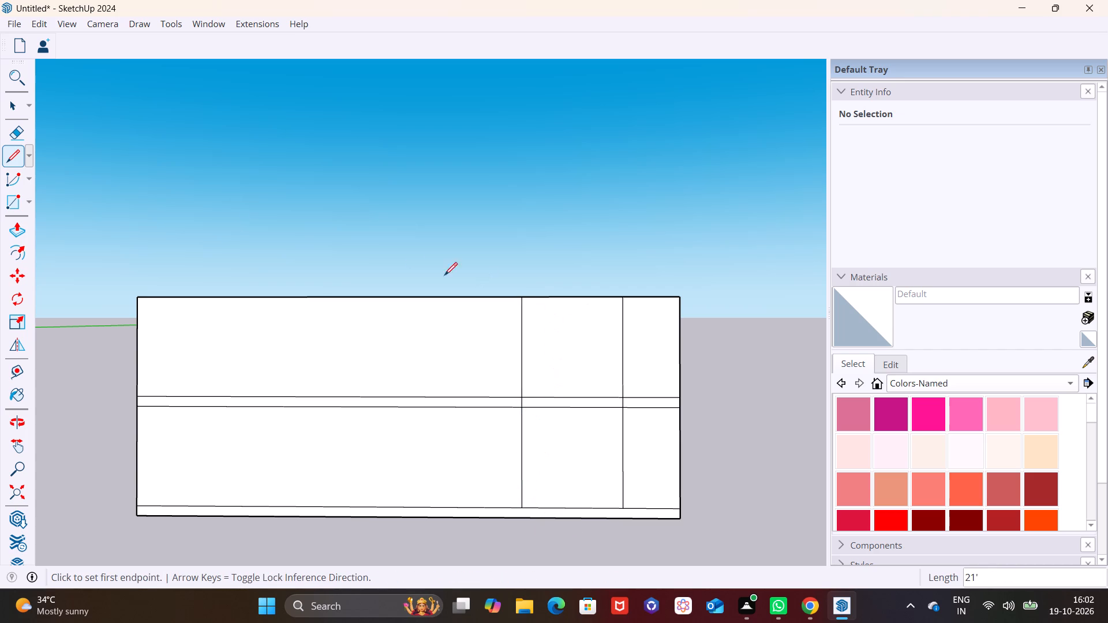
click(7, 160)
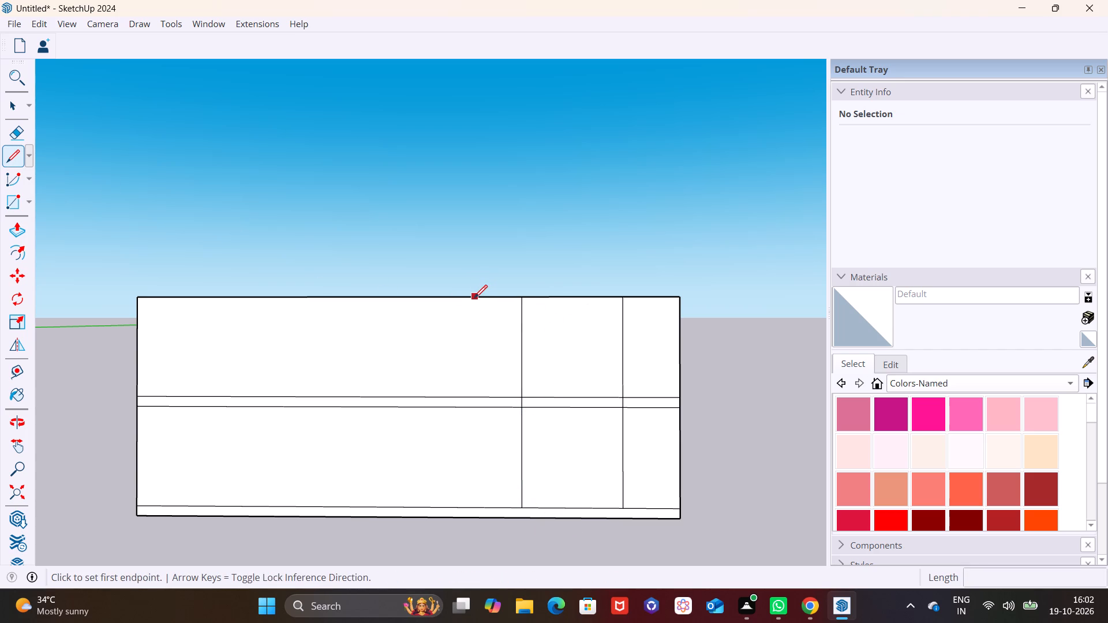
click(473, 298)
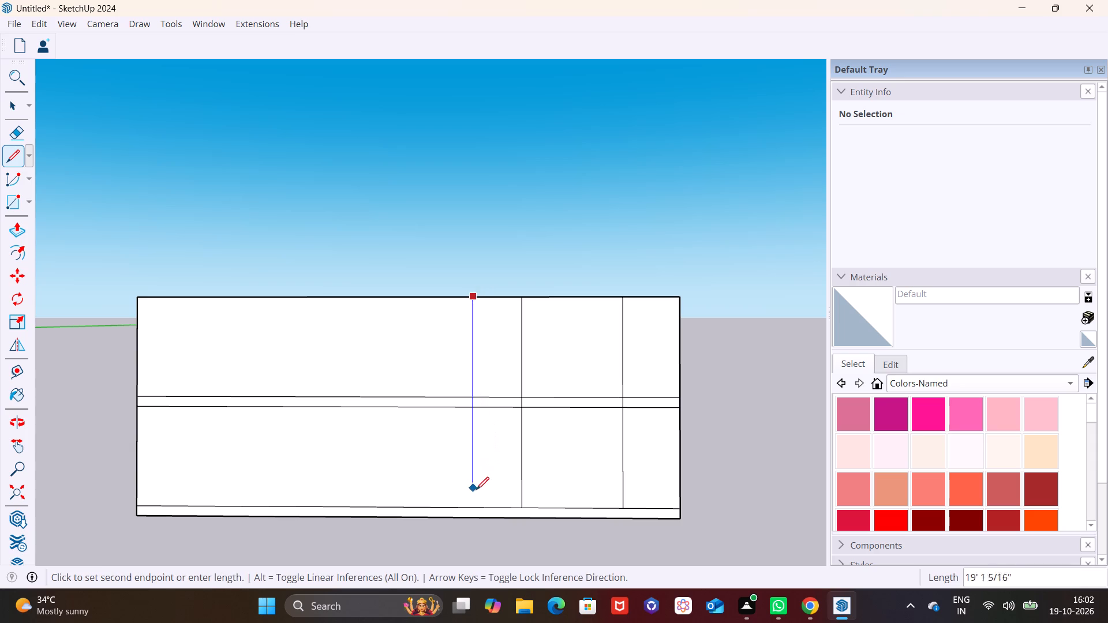
click(473, 505)
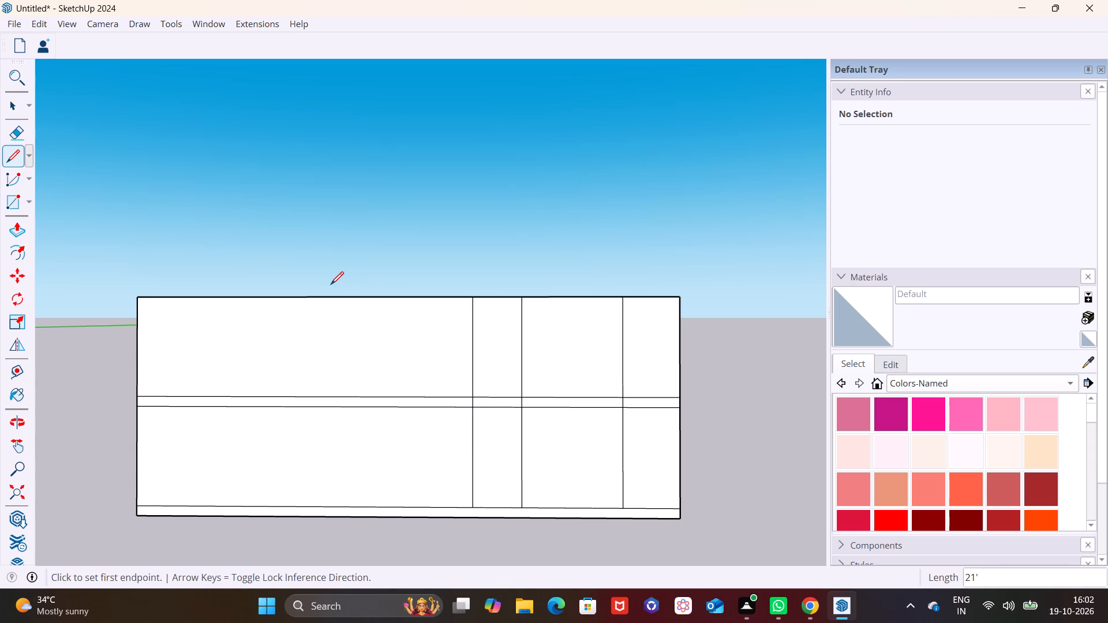
Draw a rectangle about 2' high by 2' 7" wide near the top of the narrow strip, starting on its left line.
click(28, 197)
click(41, 220)
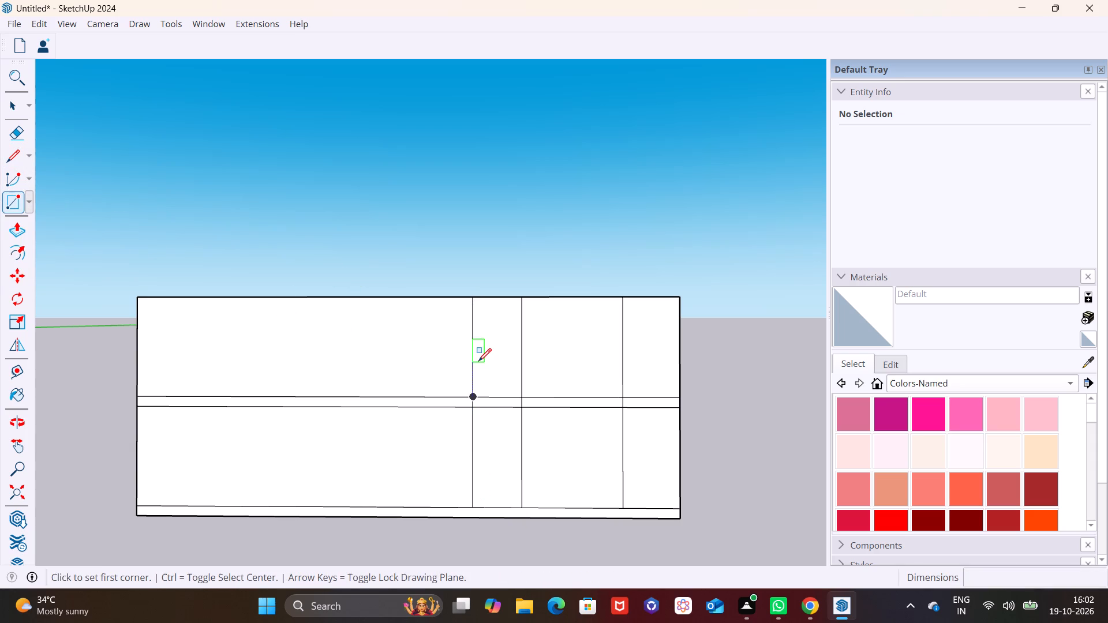
click(476, 329)
click(499, 309)
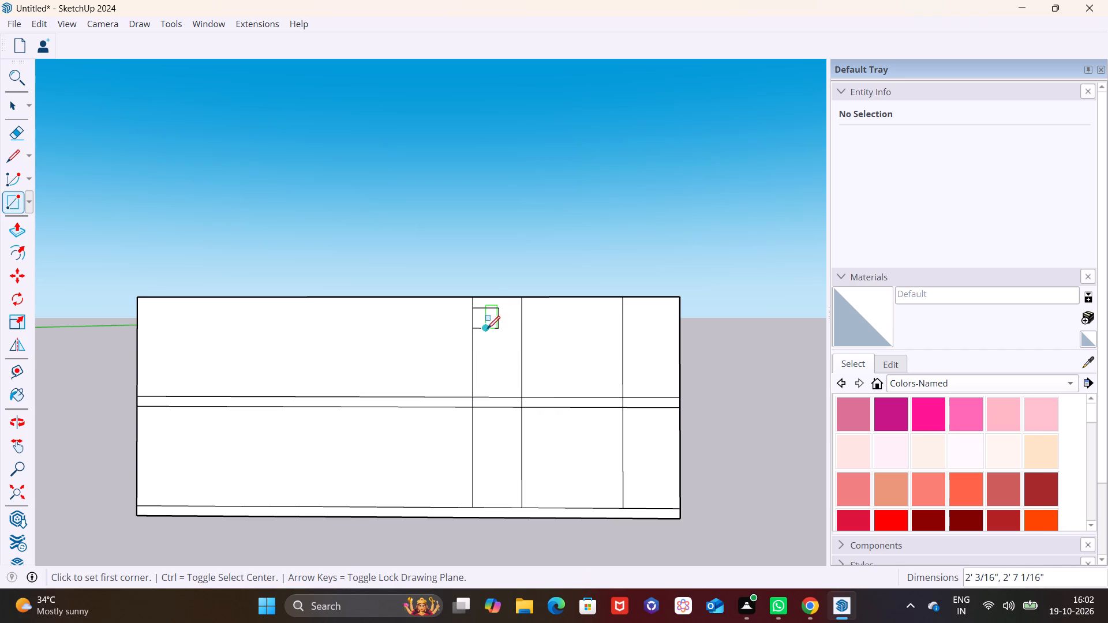
Make the small rectangle's face and its edges a group.
key(space)
click(482, 321)
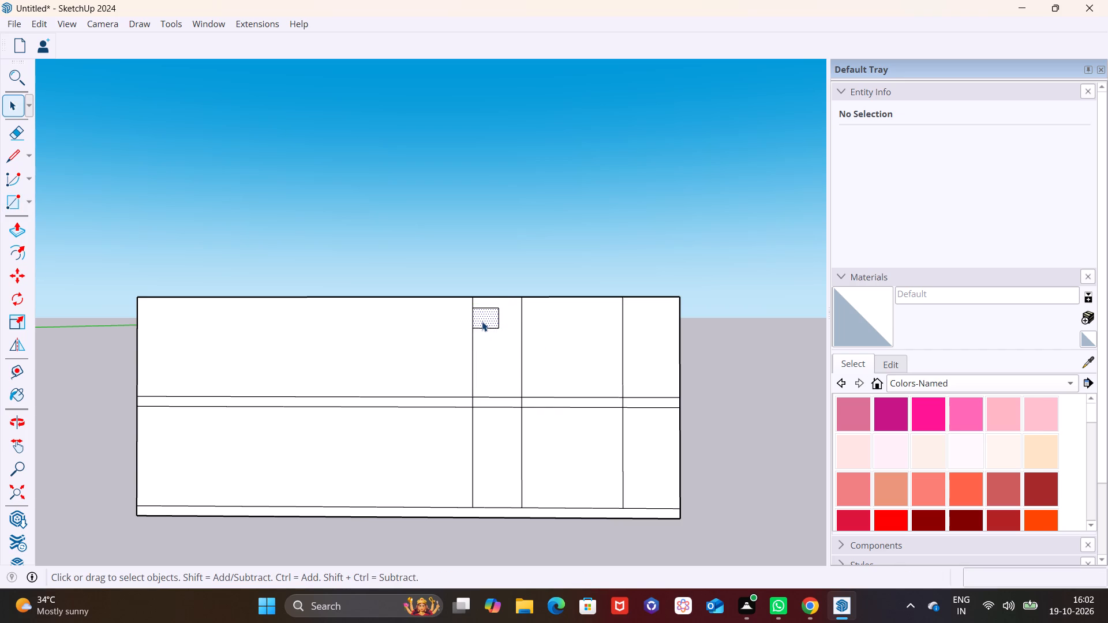
click(482, 321)
right_click(482, 321)
click(551, 455)
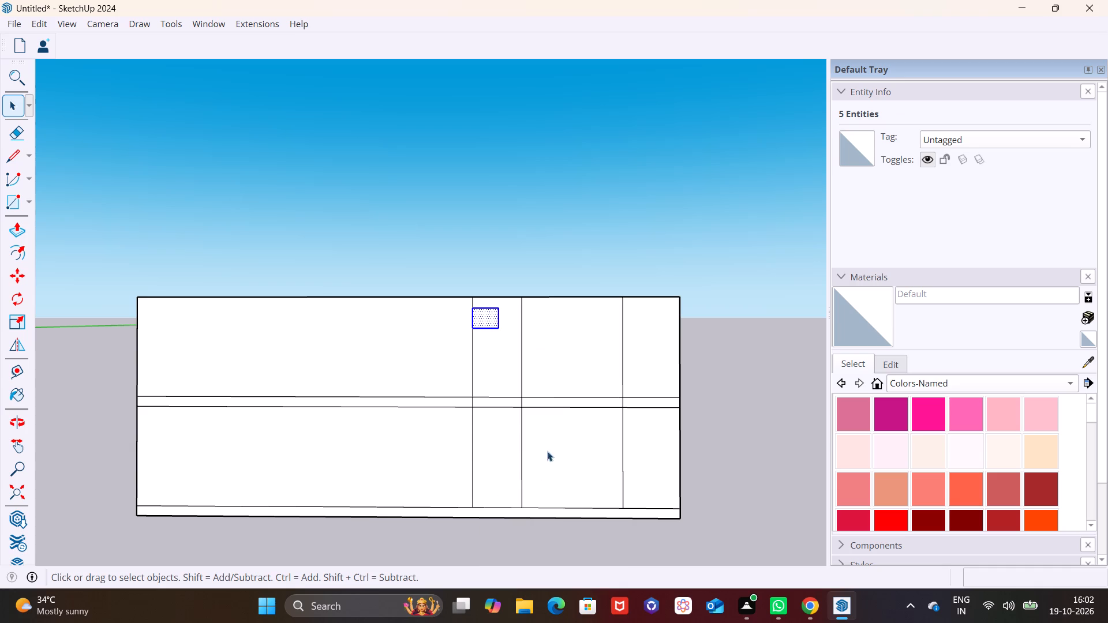
Push/Pull the grouped rectangle's face outward from the front wall by about 1' 2 9/16", inside its group.
click(479, 321)
triple_click(485, 321)
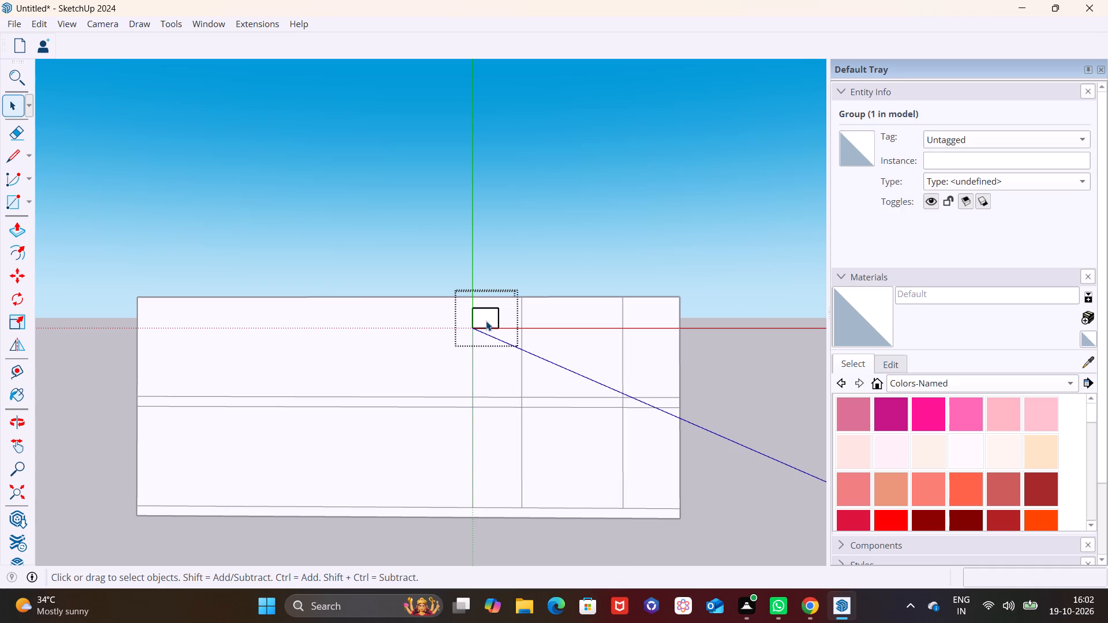
click(13, 235)
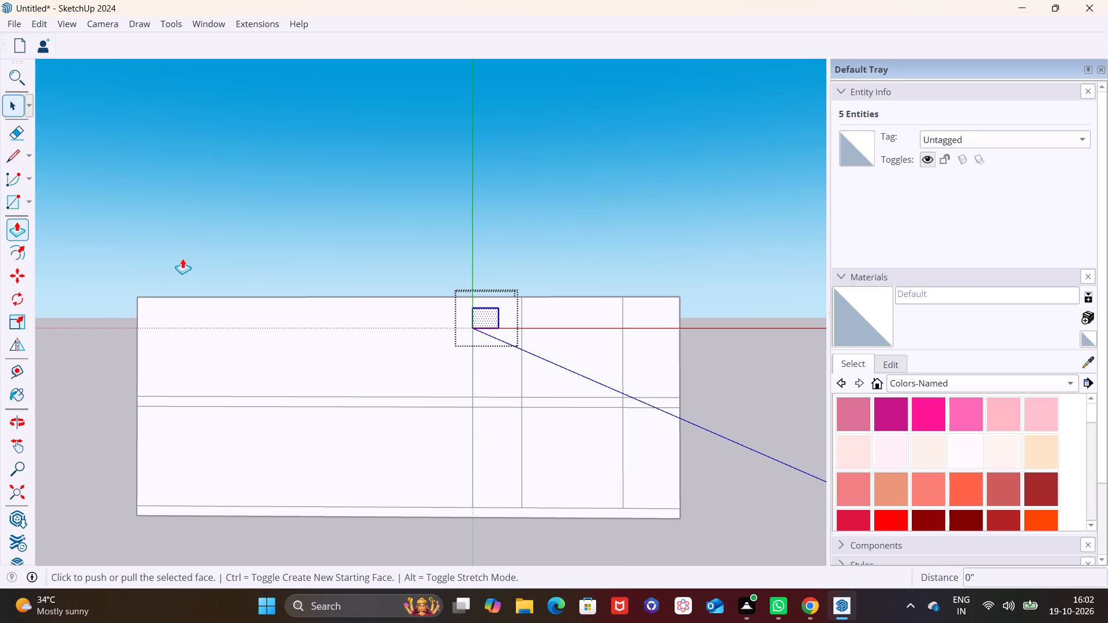
click(485, 311)
middle_drag(484, 315, 329, 459)
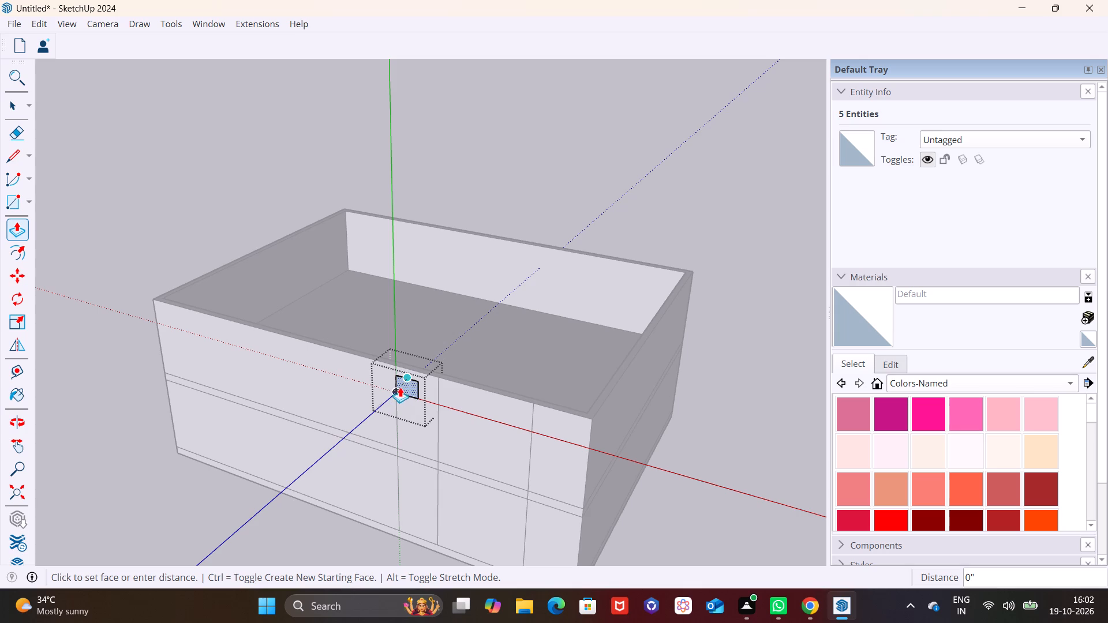
scroll(402, 391, up, 6)
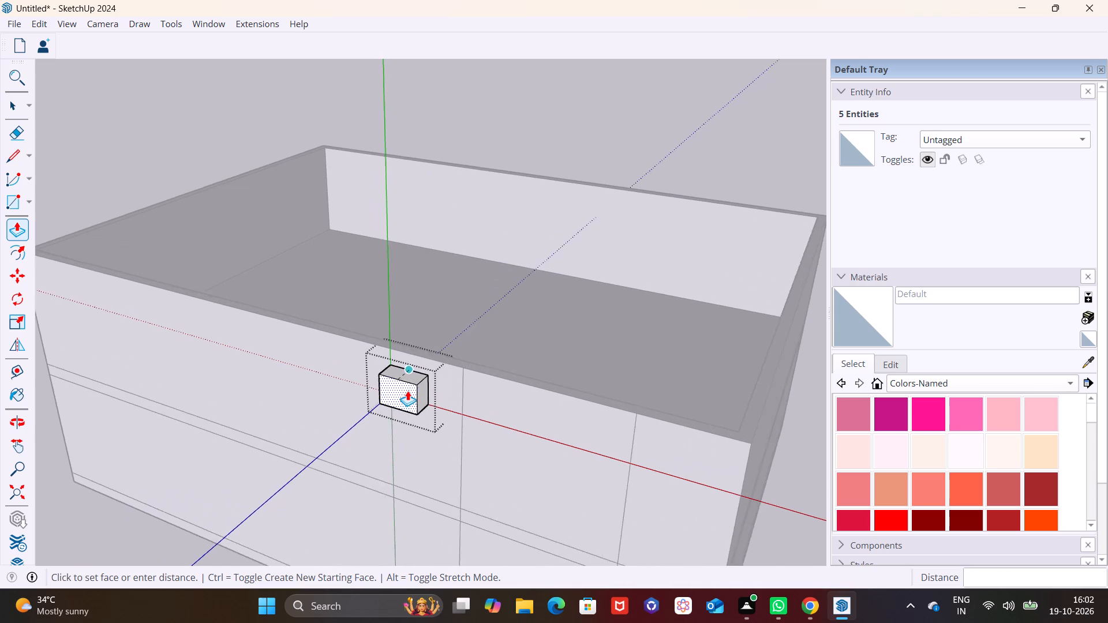
click(408, 390)
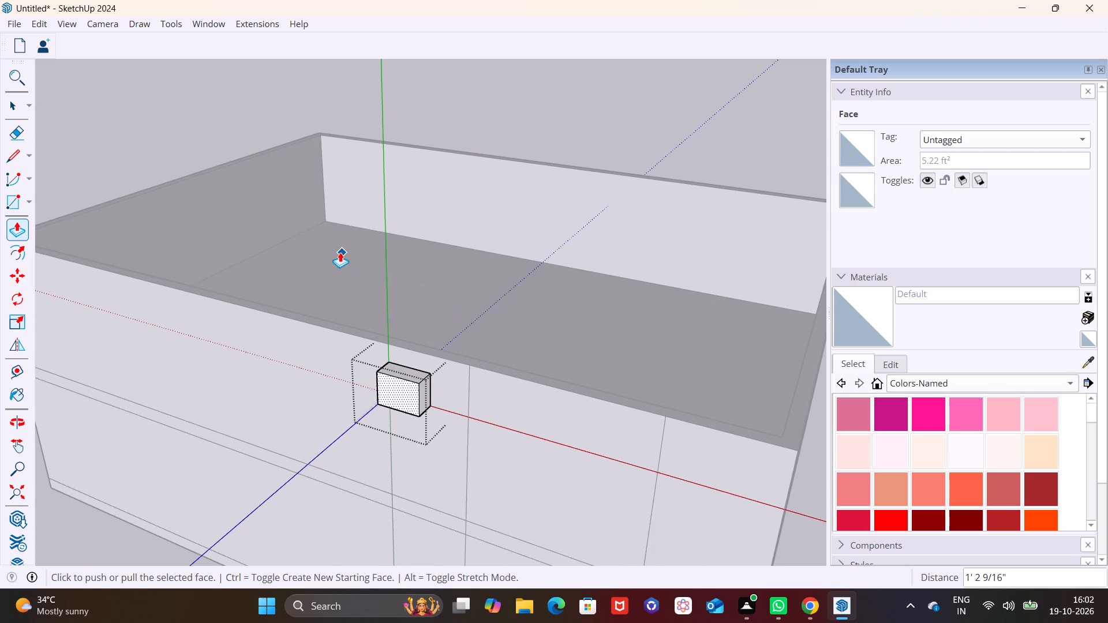
key(space)
click(444, 136)
Raise the grouped block's top face by about 1' 1 7/16" with Push/Pull, and leave the group.
scroll(476, 346, up, 3)
click(352, 395)
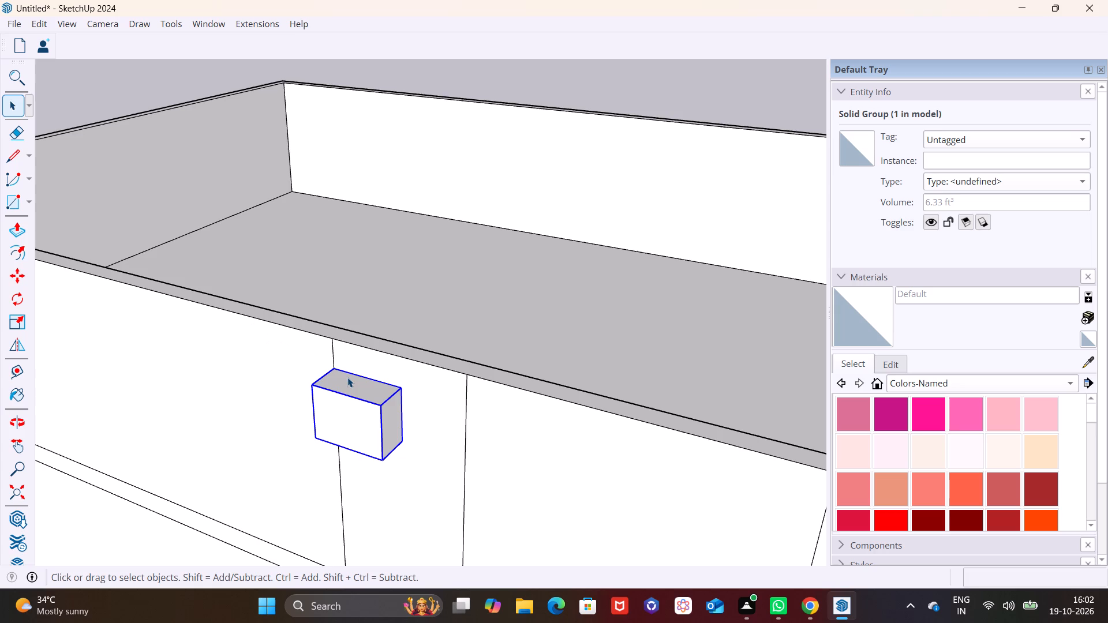
click(347, 377)
click(351, 386)
triple_click(361, 391)
click(355, 392)
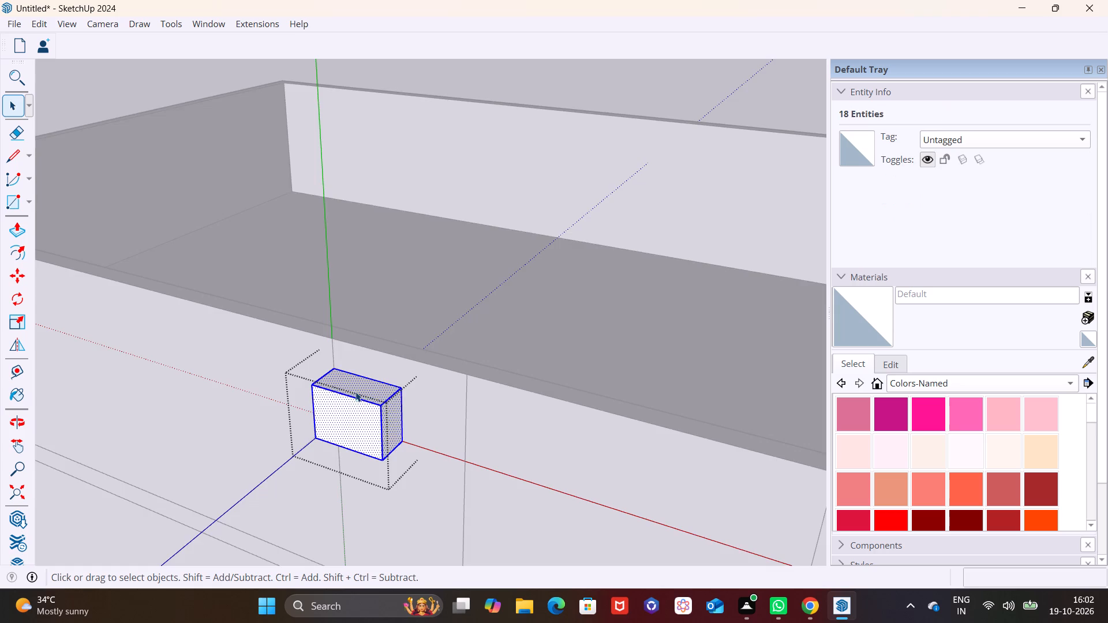
click(21, 228)
click(357, 388)
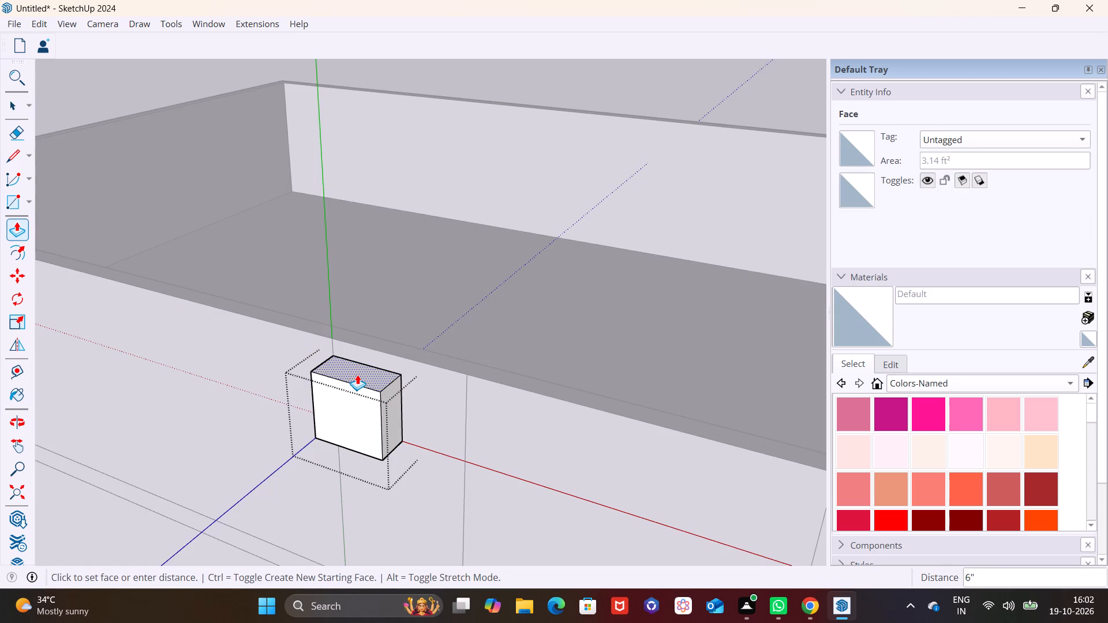
click(354, 358)
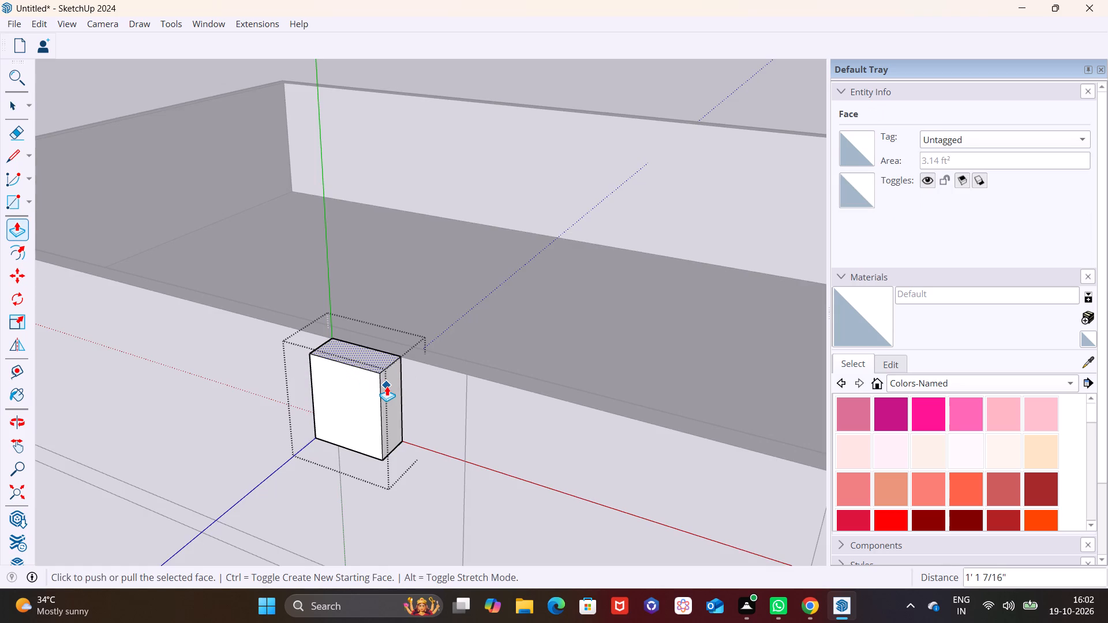
key(space)
click(482, 389)
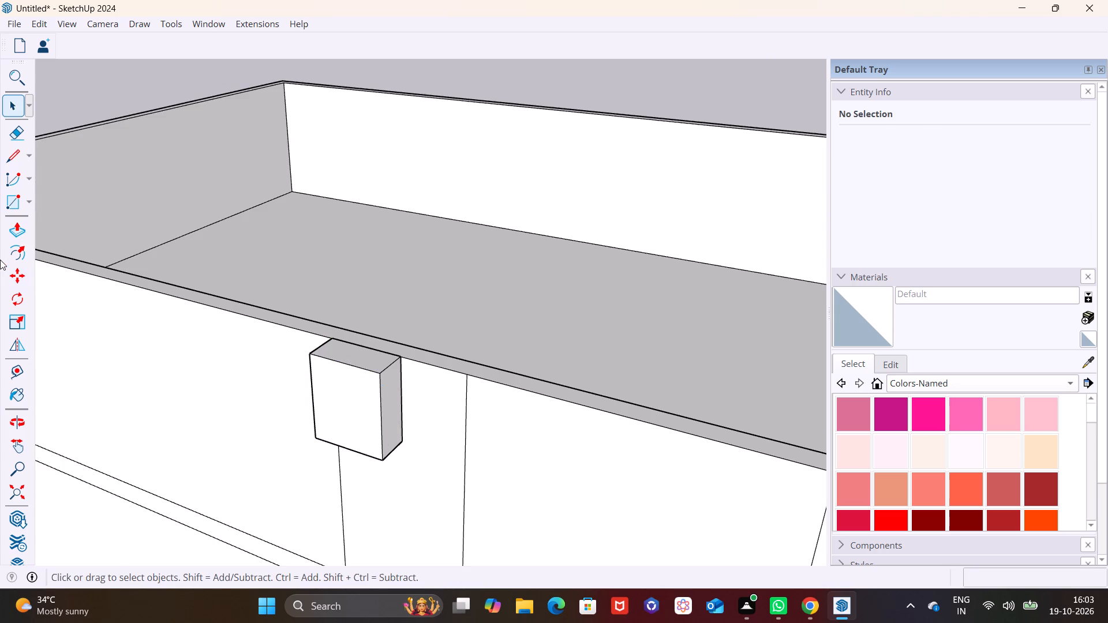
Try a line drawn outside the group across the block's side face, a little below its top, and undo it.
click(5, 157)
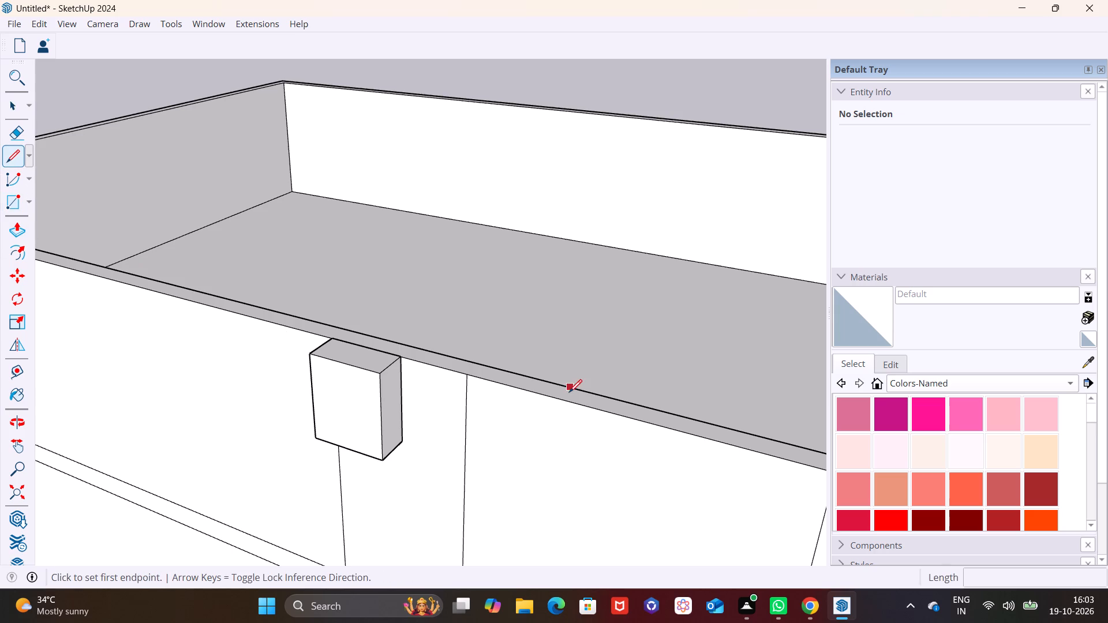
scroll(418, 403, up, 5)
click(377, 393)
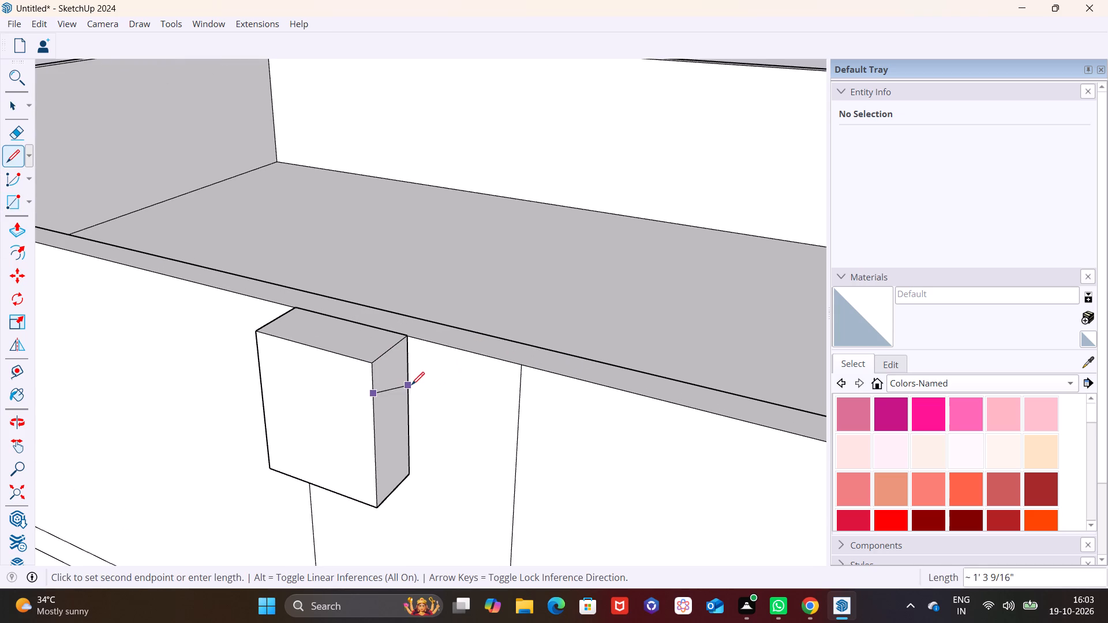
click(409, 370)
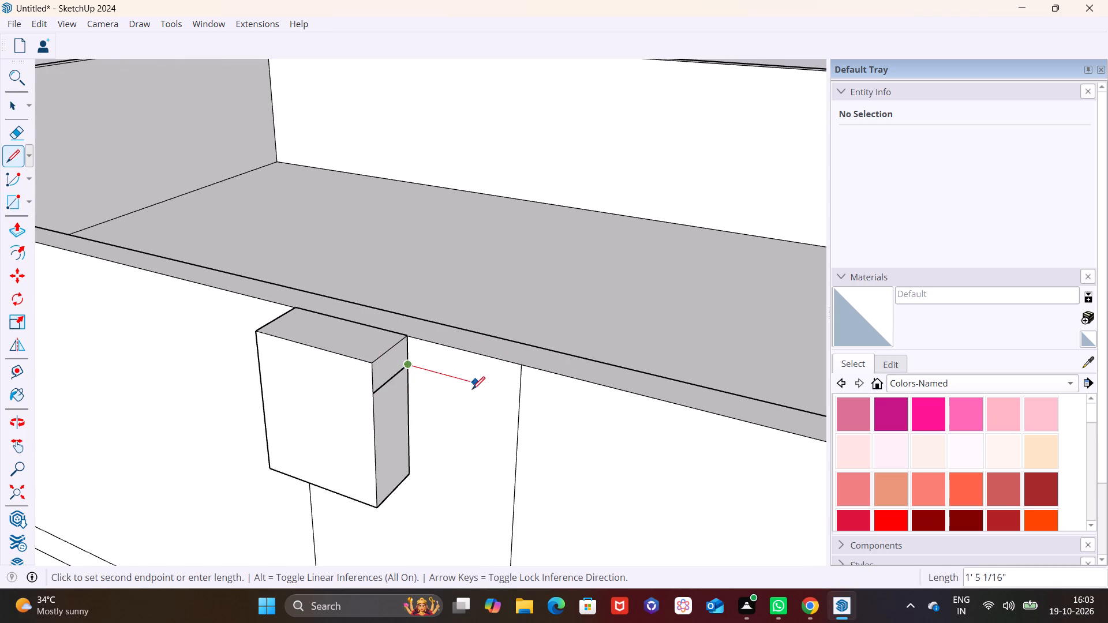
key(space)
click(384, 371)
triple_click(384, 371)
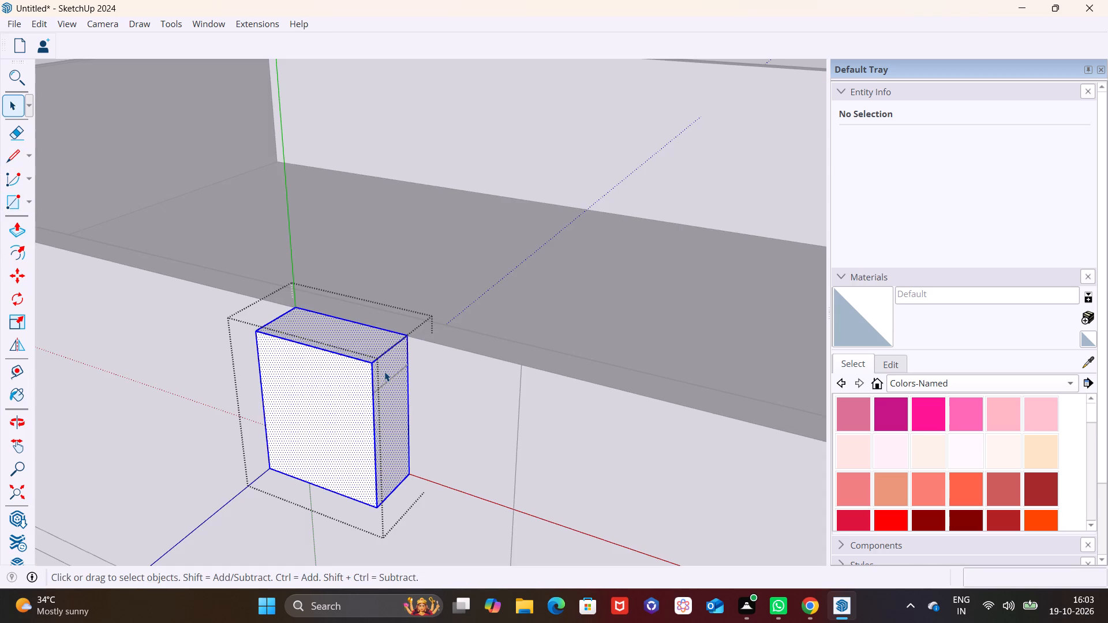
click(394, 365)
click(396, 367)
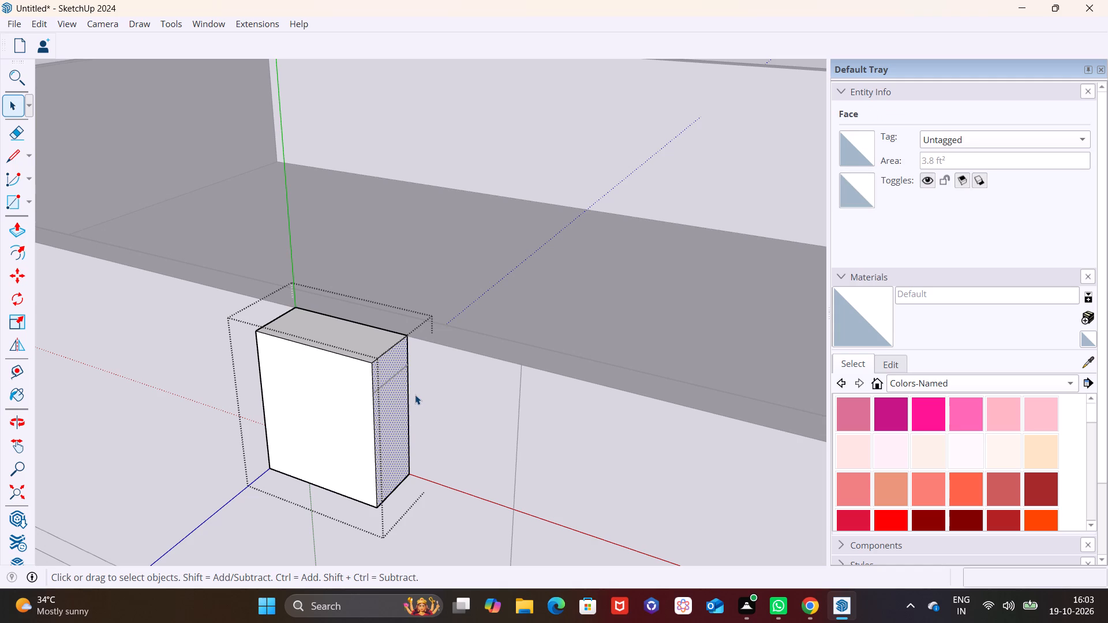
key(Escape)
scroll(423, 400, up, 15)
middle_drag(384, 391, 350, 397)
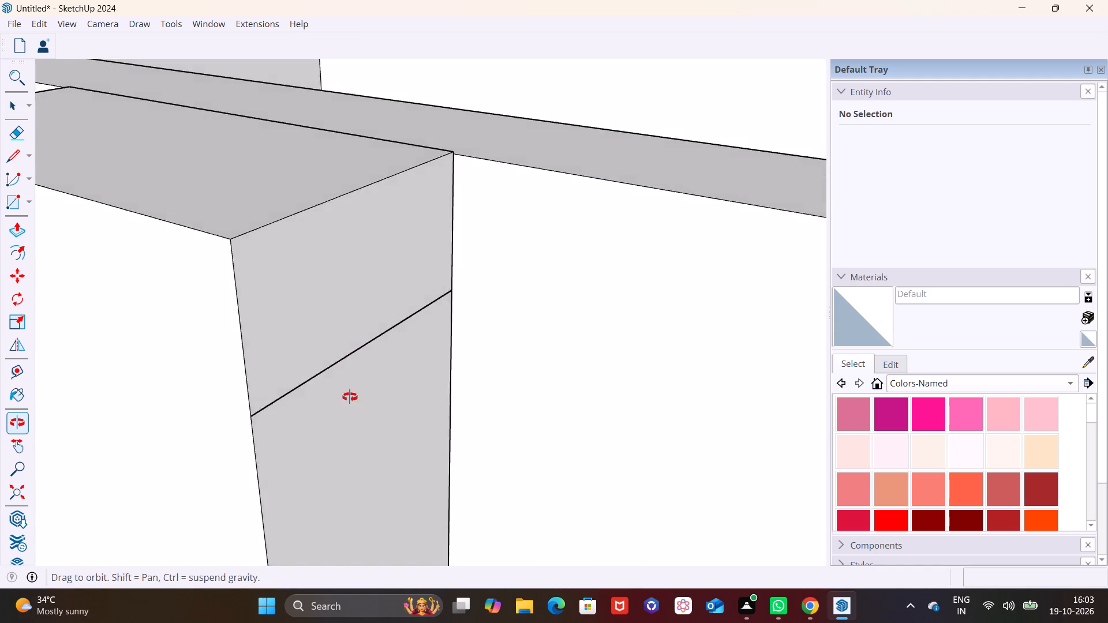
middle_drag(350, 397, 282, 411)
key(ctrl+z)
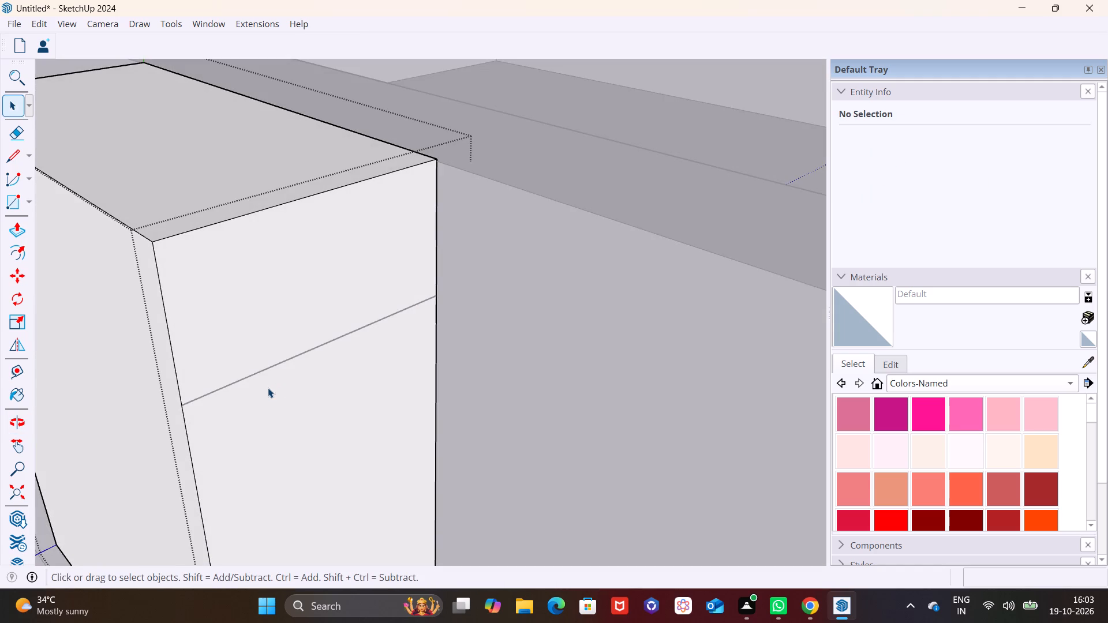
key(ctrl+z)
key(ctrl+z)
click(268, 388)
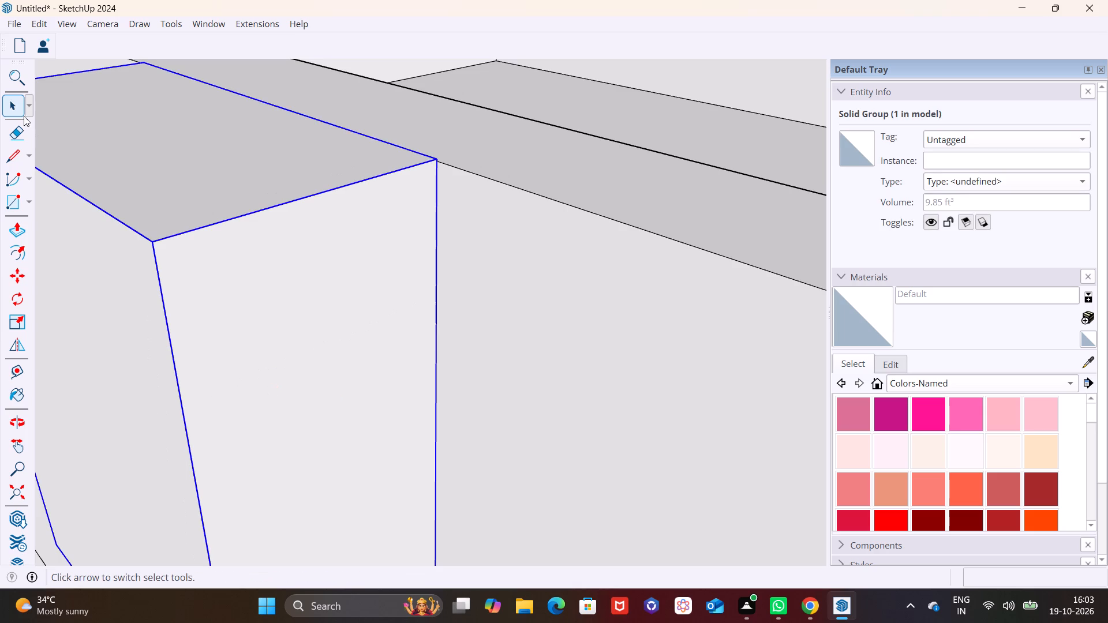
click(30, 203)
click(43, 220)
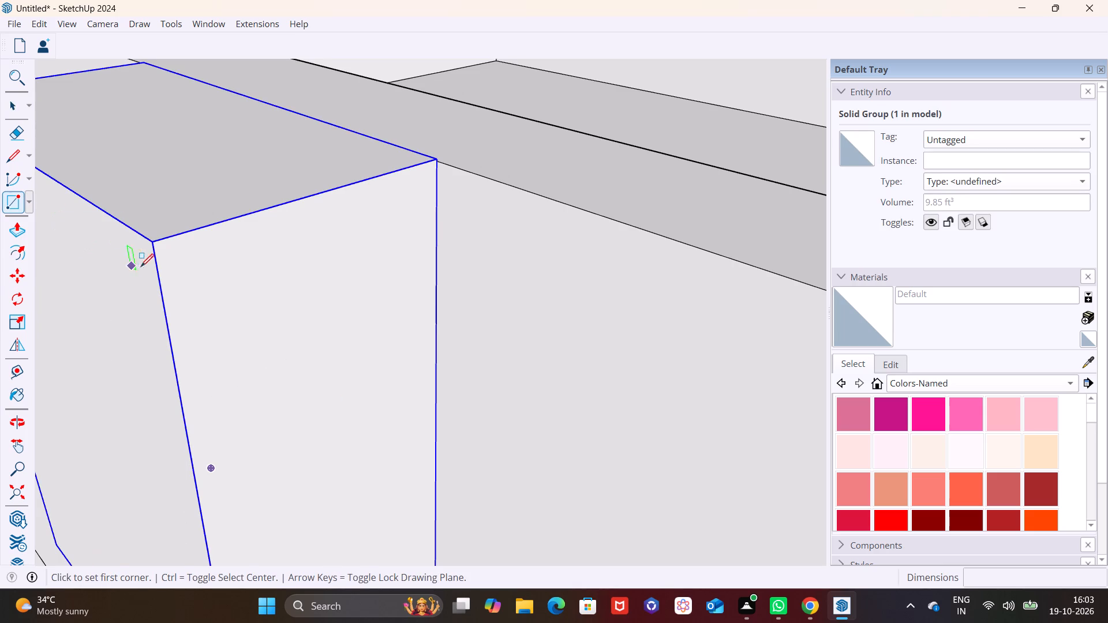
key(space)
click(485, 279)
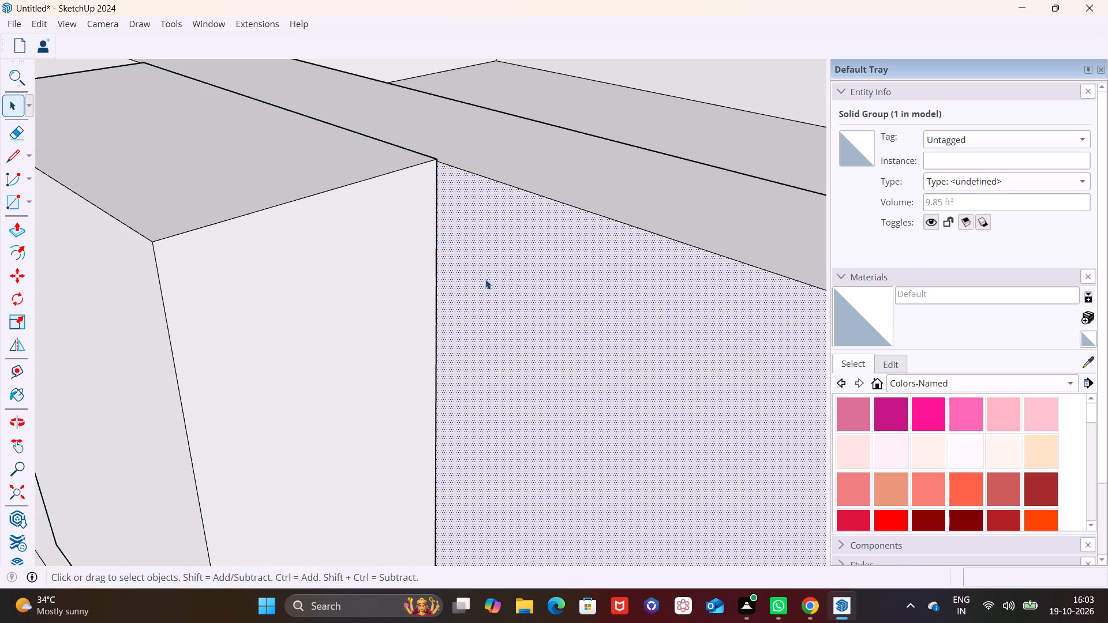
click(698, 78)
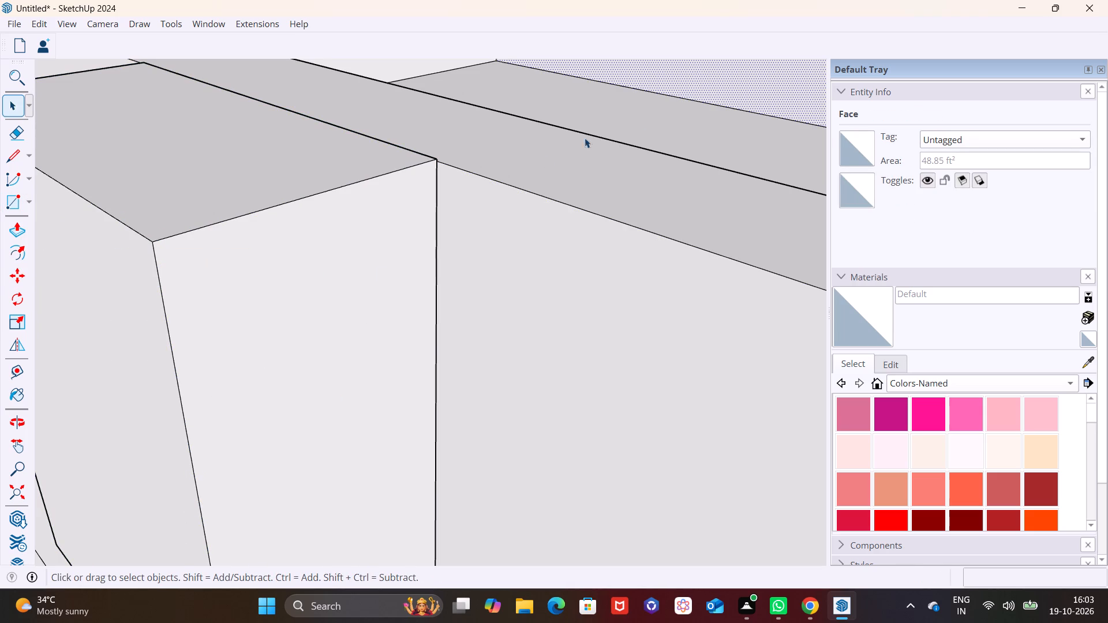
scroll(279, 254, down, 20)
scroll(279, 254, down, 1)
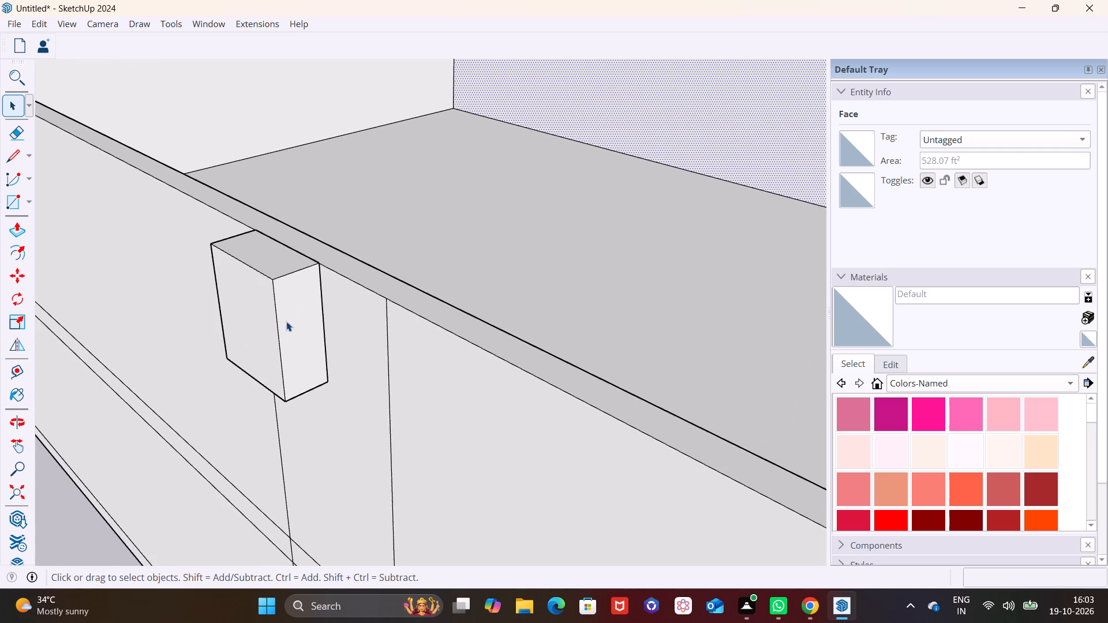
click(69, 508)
Draw a rectangle about 8" high across the top of the block's side face, spanning its full 1' 2 9/16" depth.
scroll(266, 298, up, 6)
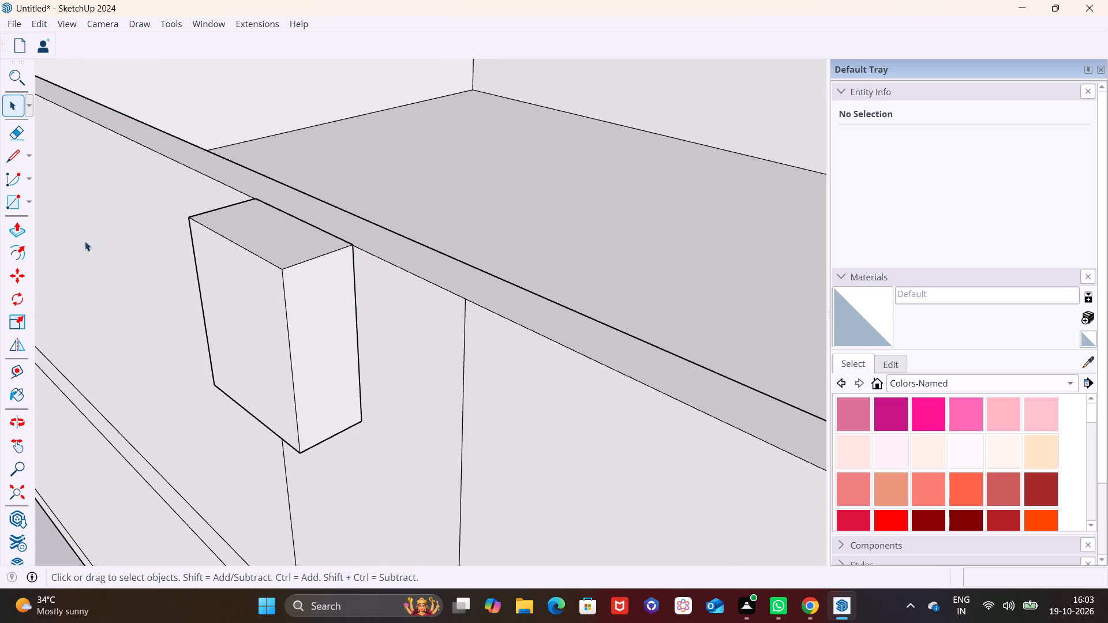
click(31, 200)
click(33, 217)
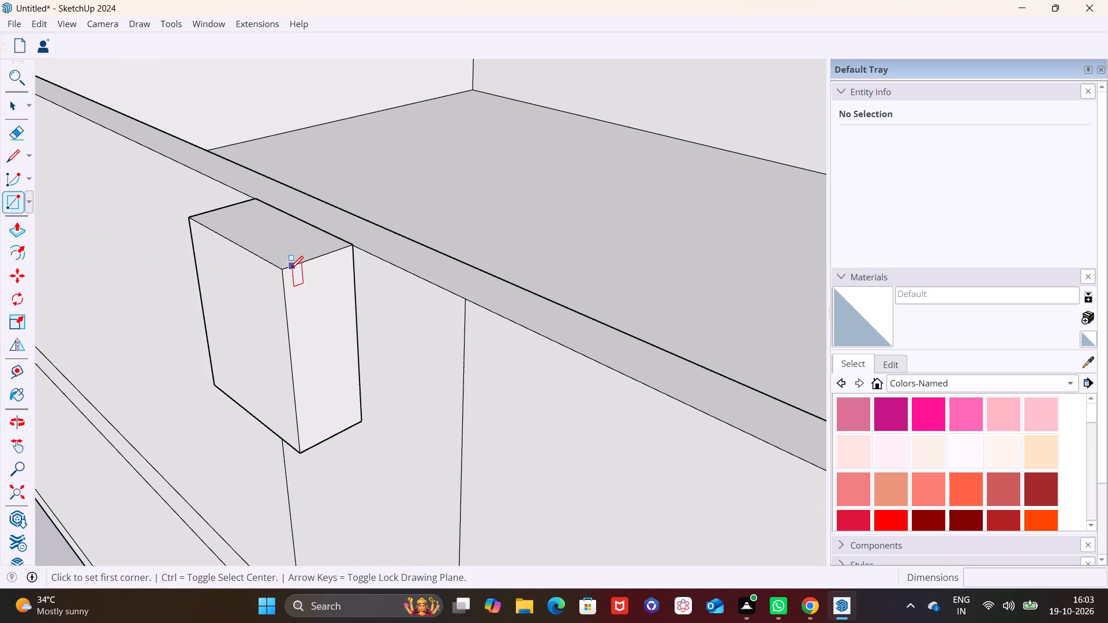
click(289, 269)
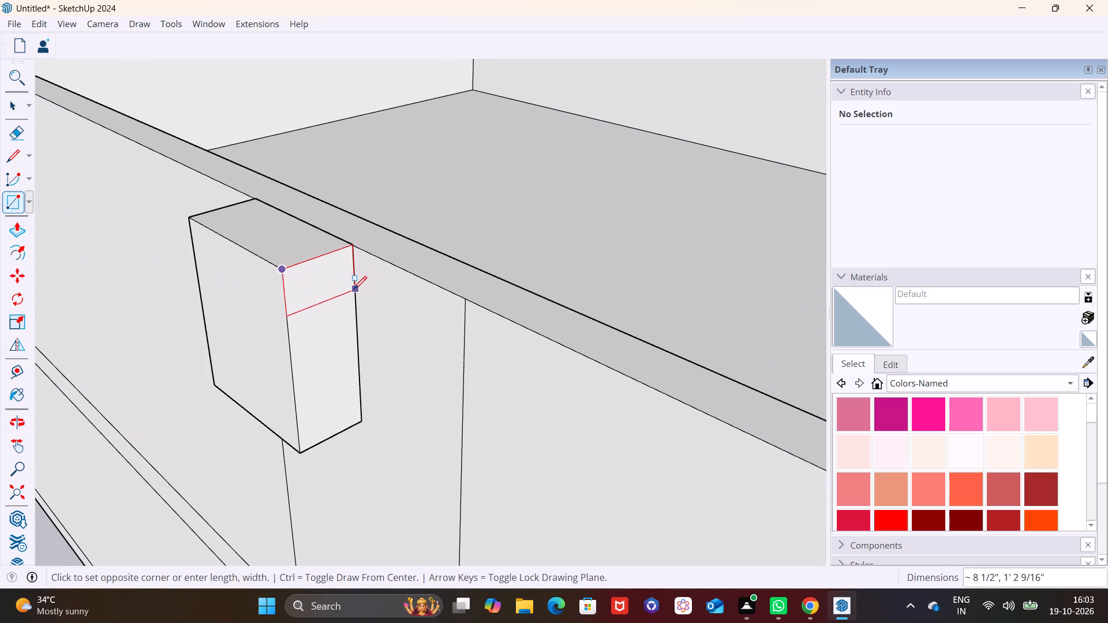
click(354, 285)
key(space)
click(290, 280)
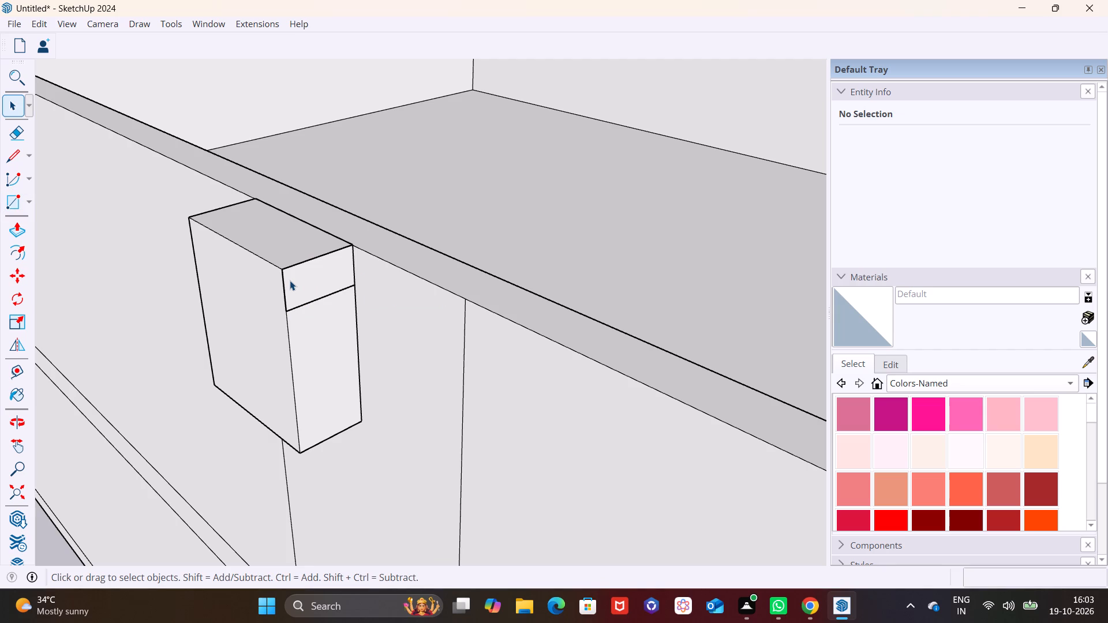
Push/Pull the new rectangle along the front wall towards the building's corner by about 17' 4 13/16" to form a beam.
click(13, 230)
click(305, 284)
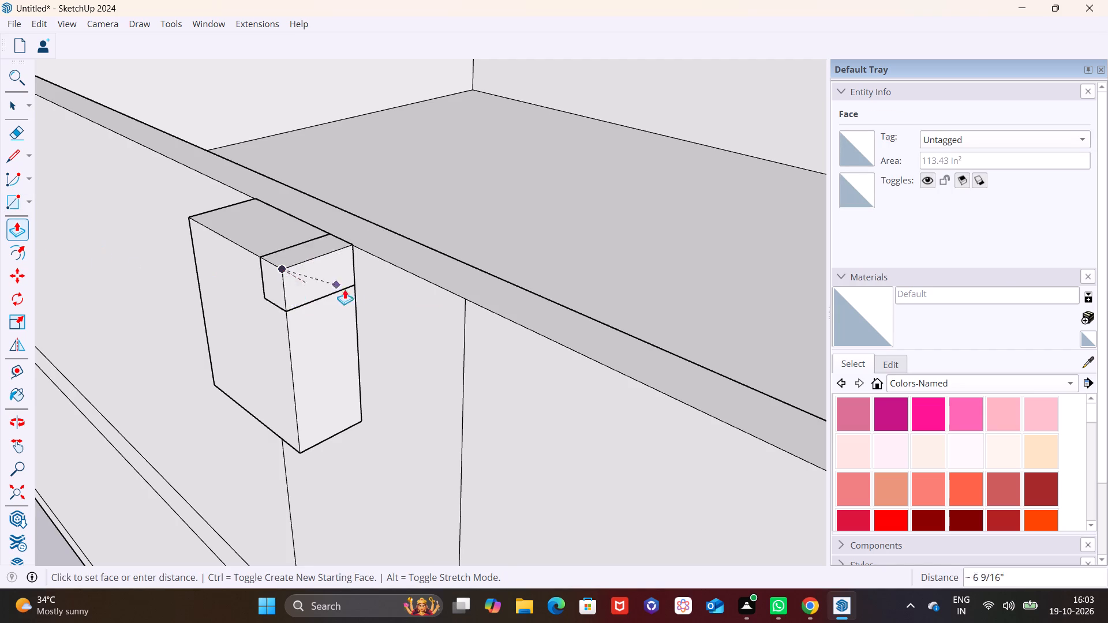
scroll(480, 346, down, 11)
scroll(551, 434, down, 3)
middle_drag(553, 434, 615, 422)
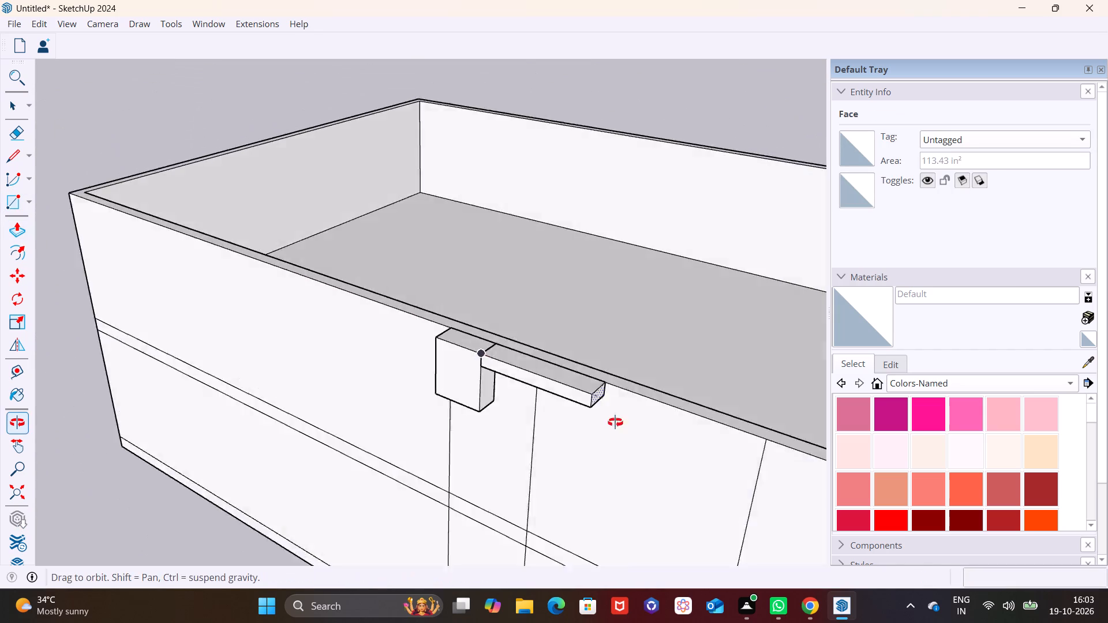
middle_drag(615, 422, 724, 373)
shift+middle_drag(705, 374, 553, 353)
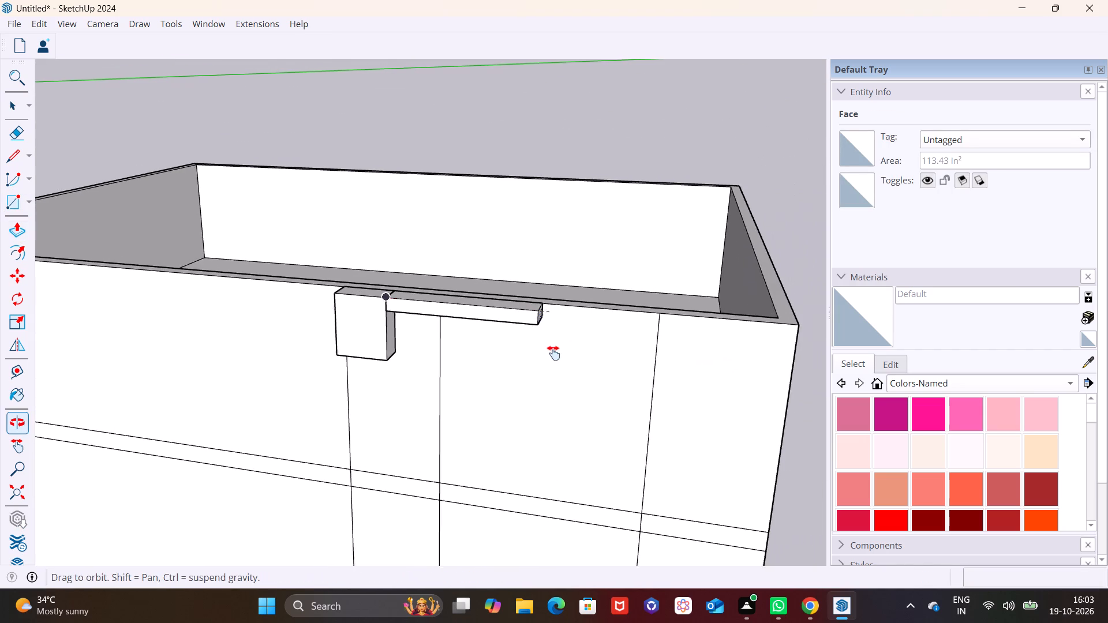
shift+middle_drag(553, 353, 516, 352)
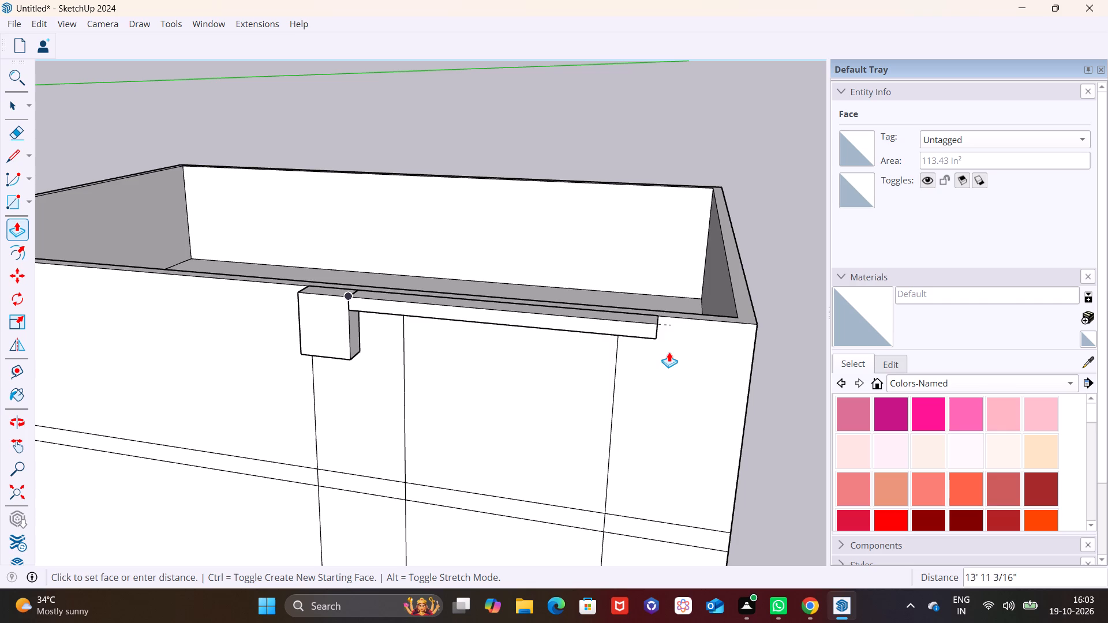
click(752, 371)
Extend the beam's outer end by about 6 9/16" with Push/Pull to the building's corner.
scroll(752, 371, up, 6)
middle_drag(712, 330, 495, 298)
scroll(582, 311, up, 1)
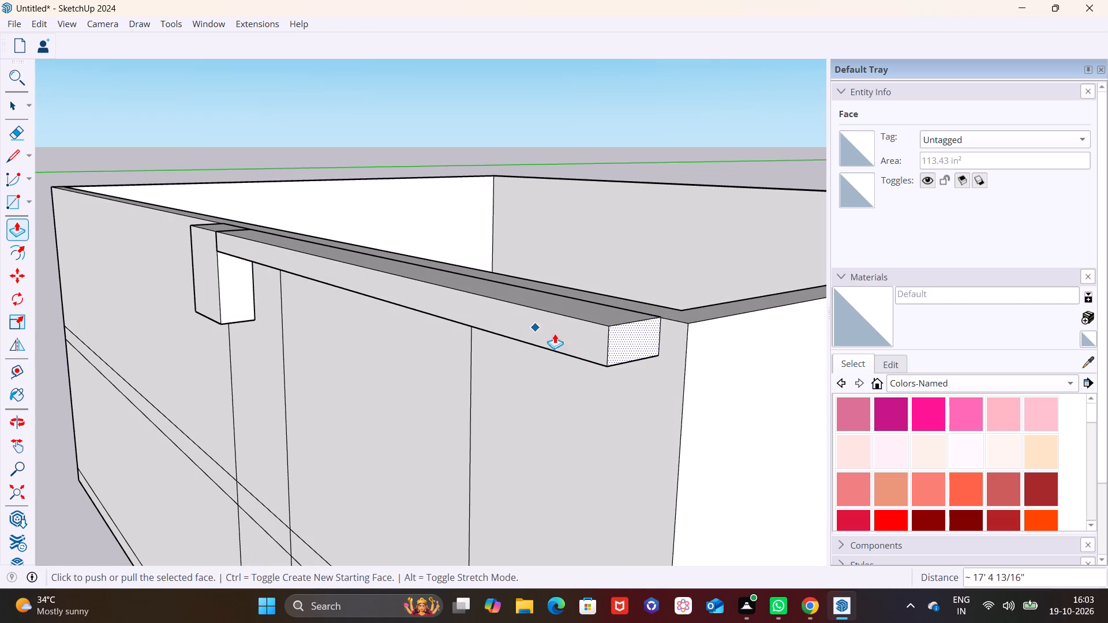
click(623, 346)
click(680, 395)
Lower the beam's underside by about 8 7/16" with Push/Pull.
middle_drag(468, 351, 465, 329)
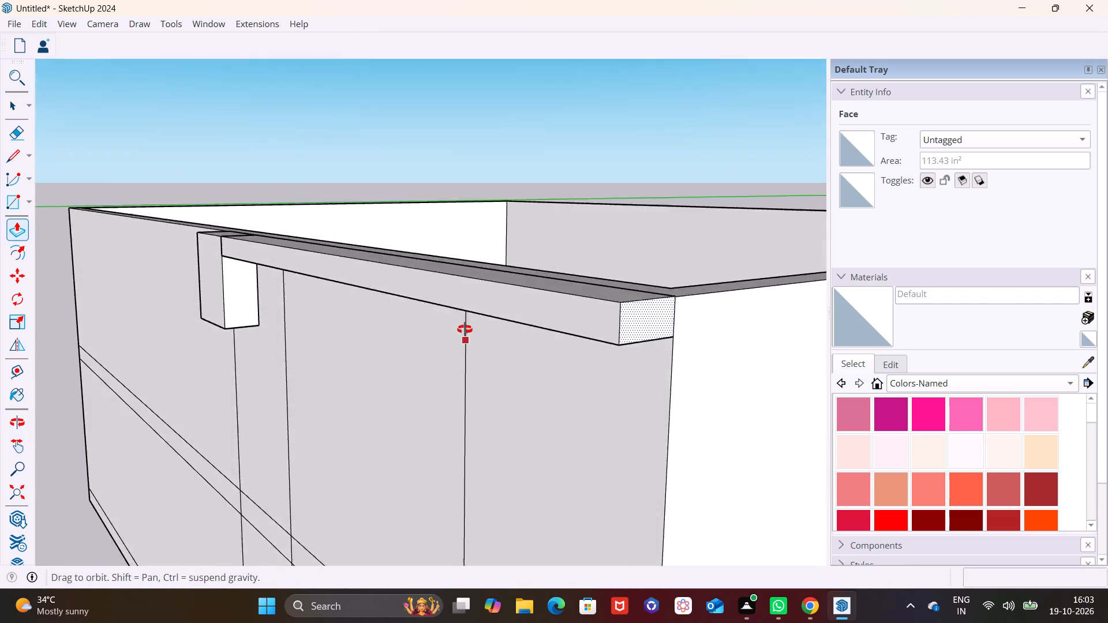
middle_drag(465, 329, 623, 229)
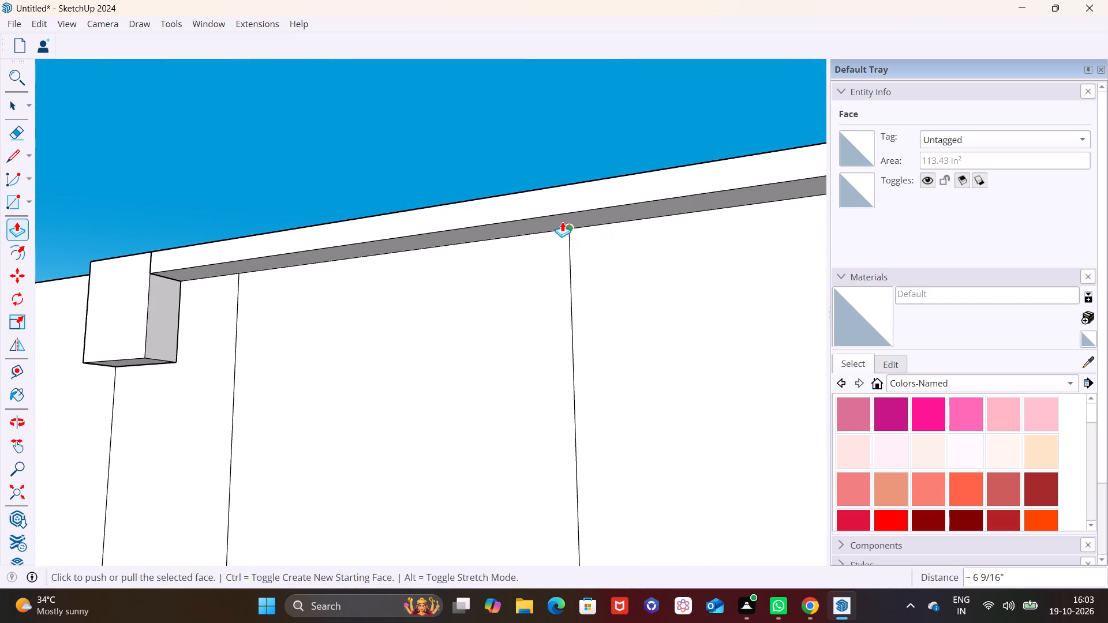
key(space)
click(559, 221)
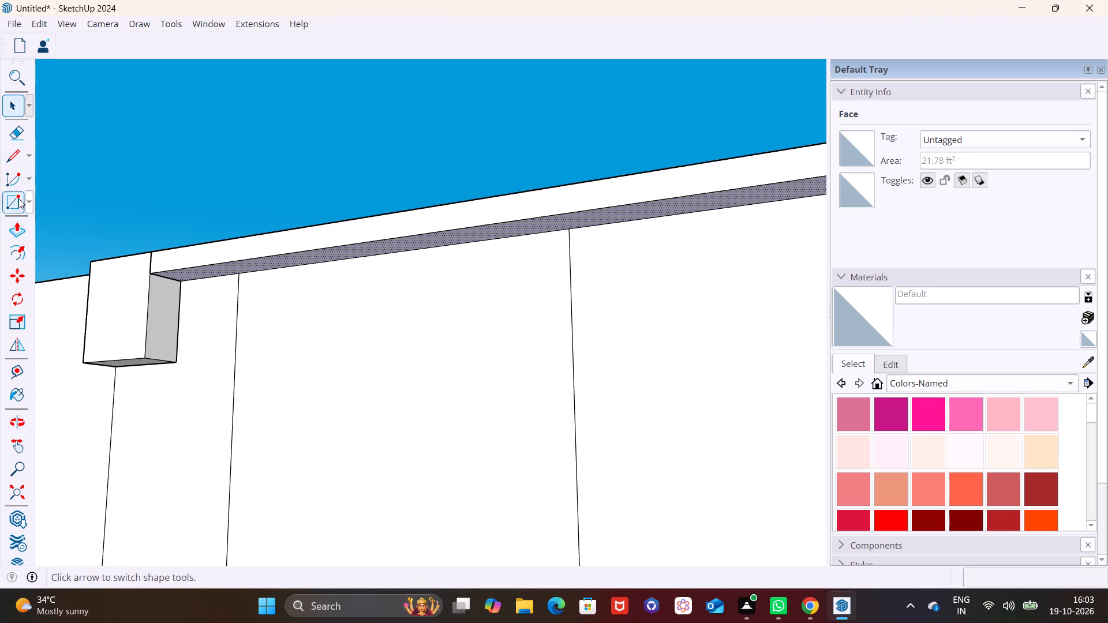
click(20, 234)
click(266, 263)
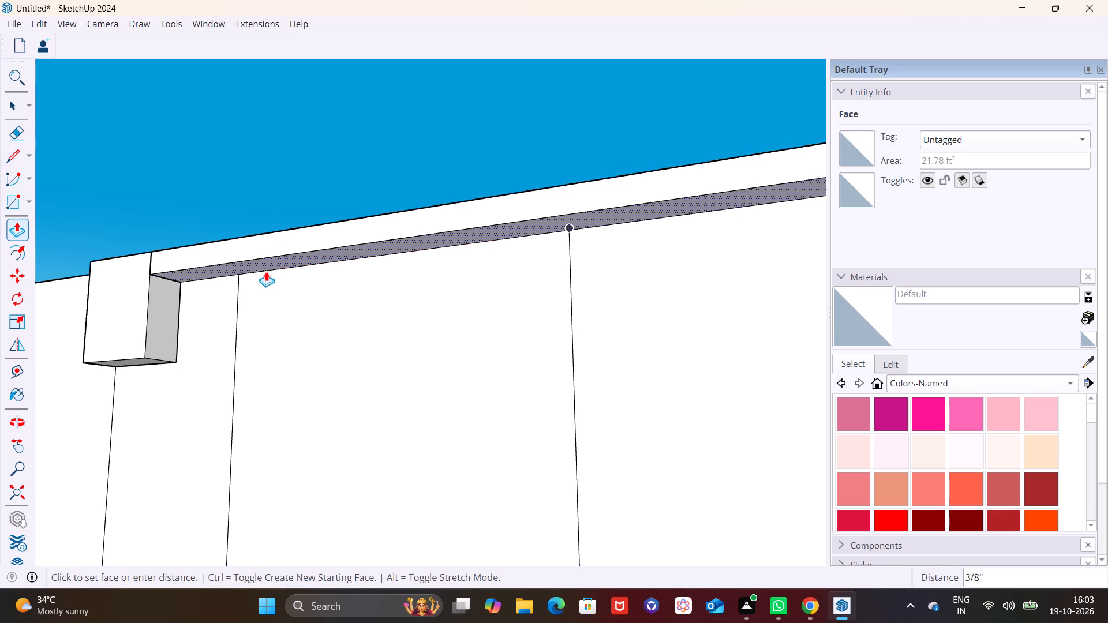
click(266, 294)
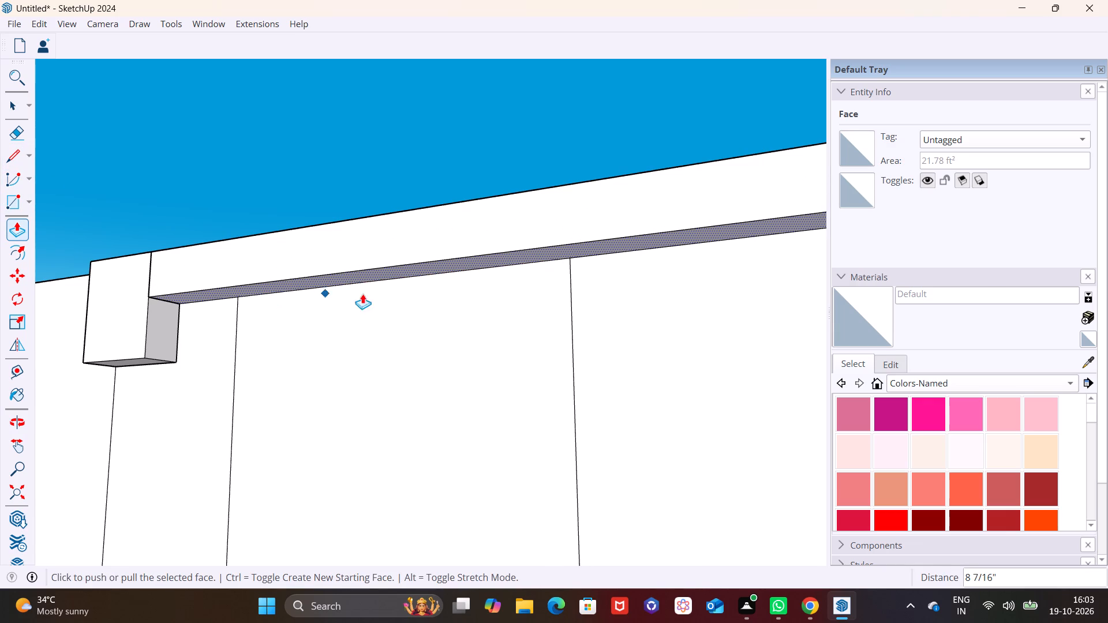
Inside the block's group, push the side face next to the beam inward by about 1' 1 3/16".
scroll(529, 301, down, 5)
shift+middle_drag(731, 297, 598, 309)
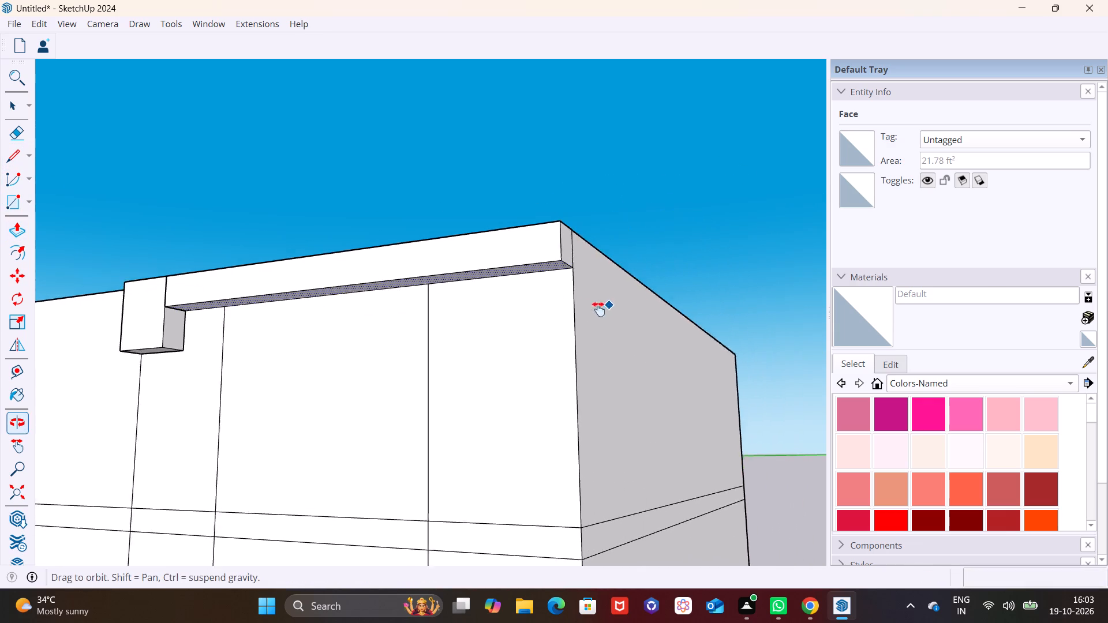
shift+middle_drag(598, 309, 573, 316)
scroll(478, 305, up, 2)
middle_drag(133, 351, 283, 361)
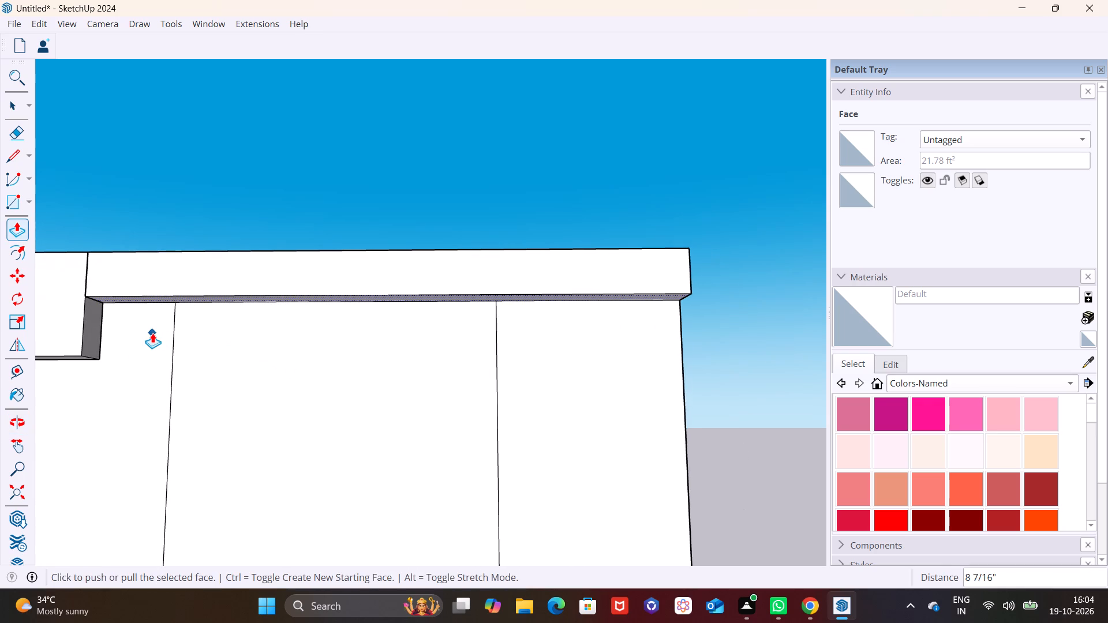
shift+middle_drag(385, 337, 566, 345)
middle_drag(339, 335, 276, 341)
key(space)
click(278, 341)
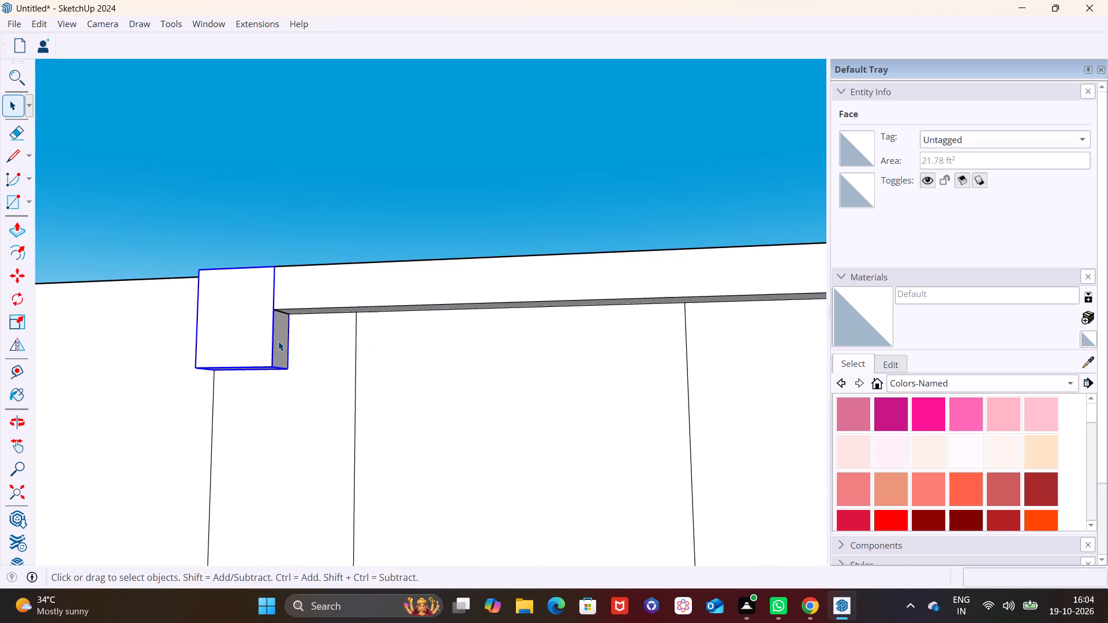
double_click(278, 341)
drag(278, 340, 282, 333)
click(282, 333)
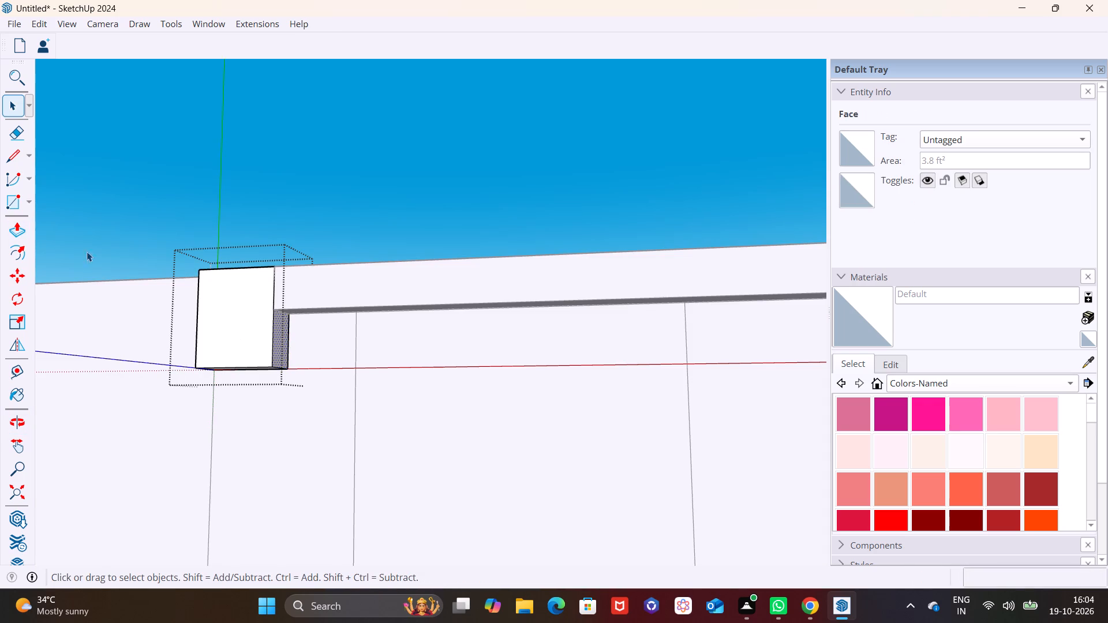
click(20, 222)
click(279, 340)
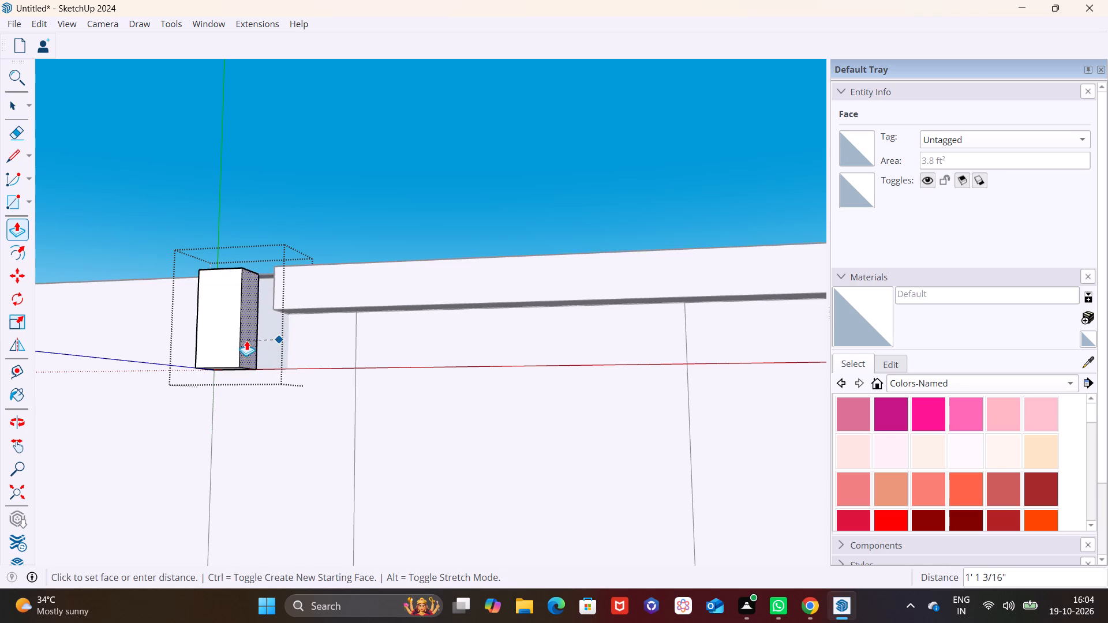
click(246, 340)
middle_drag(275, 333, 455, 333)
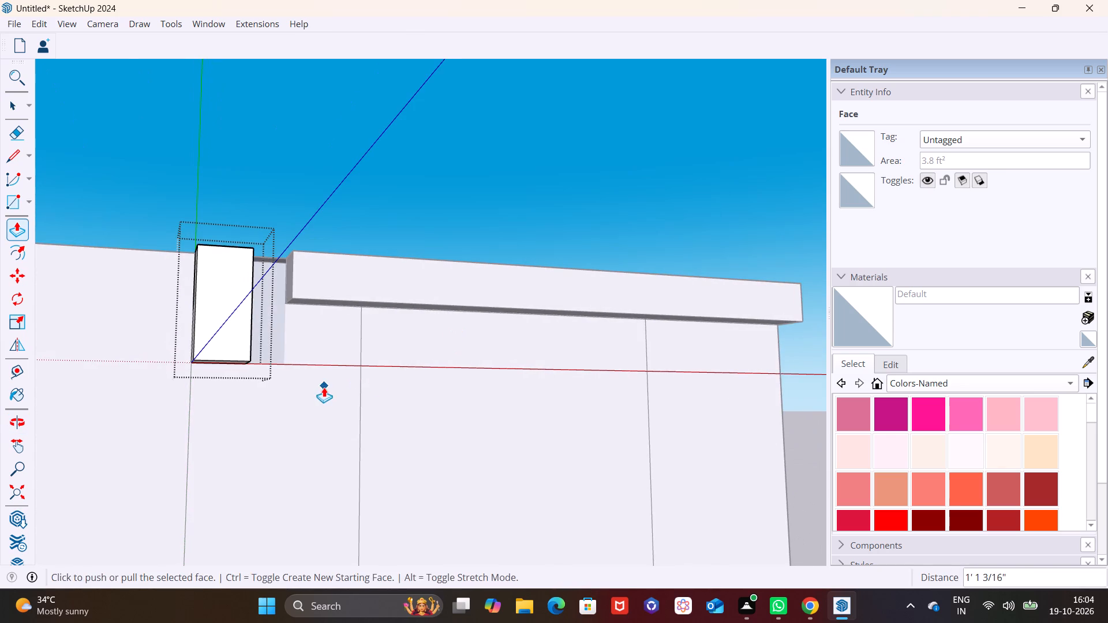
key(space)
Outside the group, Push/Pull the beam's inner end by about 1' 11/16" and a further 7/16" to meet the block.
scroll(304, 294, up, 4)
middle_drag(282, 282, 320, 301)
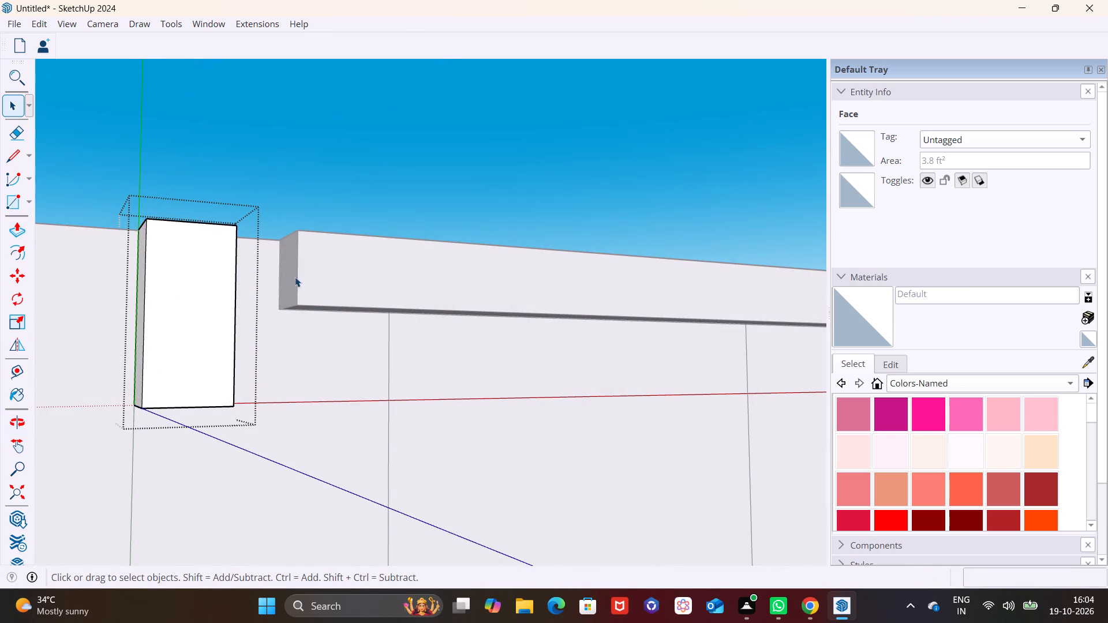
click(289, 275)
click(289, 275)
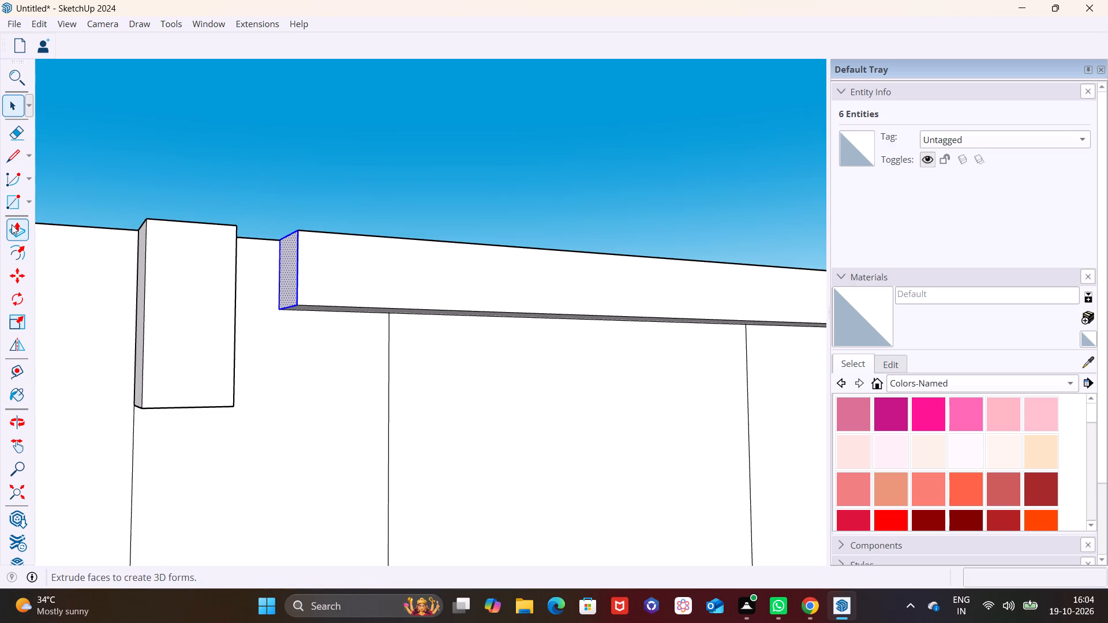
click(12, 224)
click(289, 276)
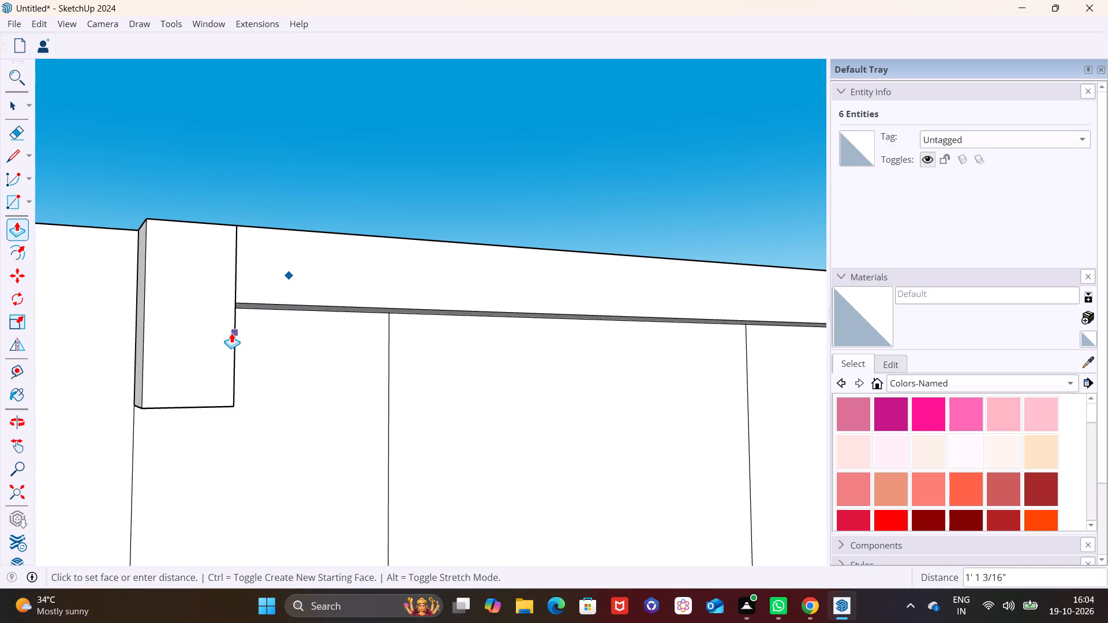
click(231, 334)
scroll(244, 286, up, 3)
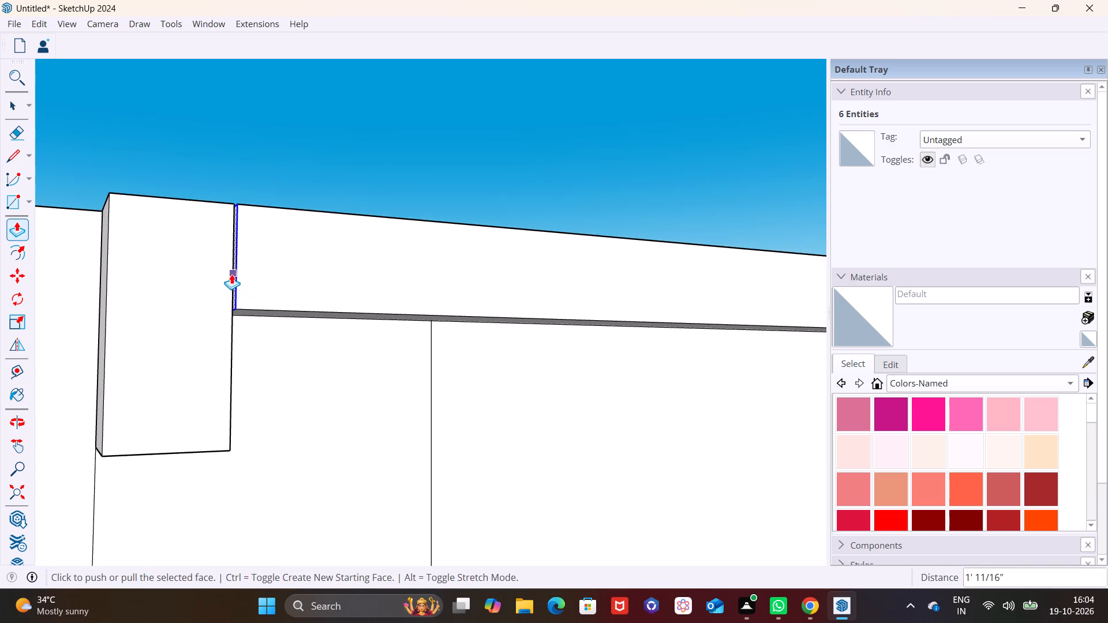
click(231, 274)
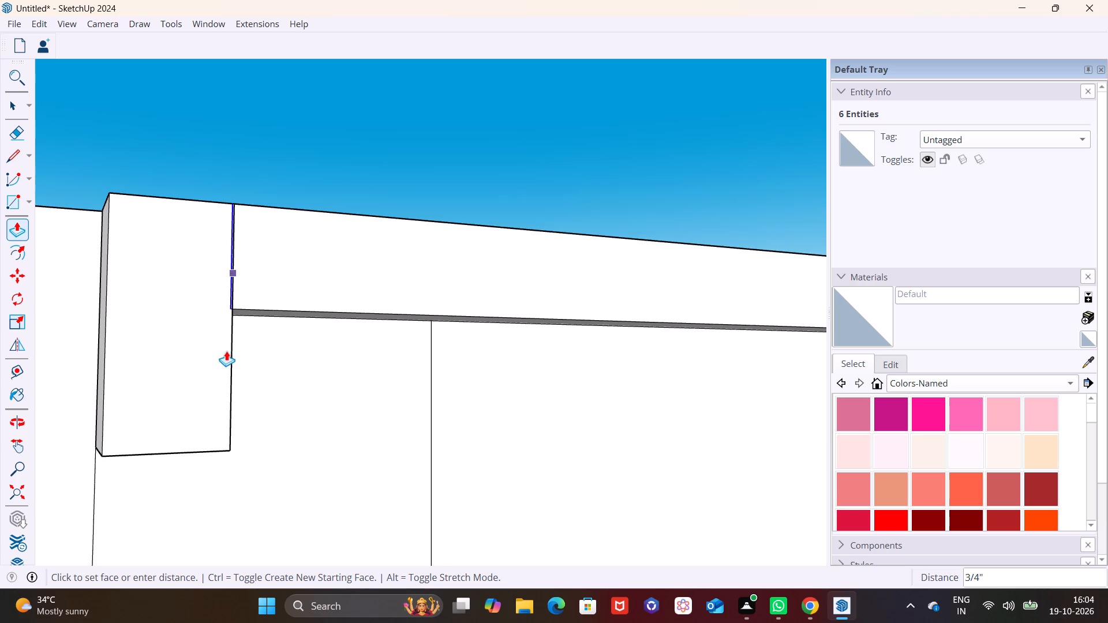
scroll(237, 345, up, 7)
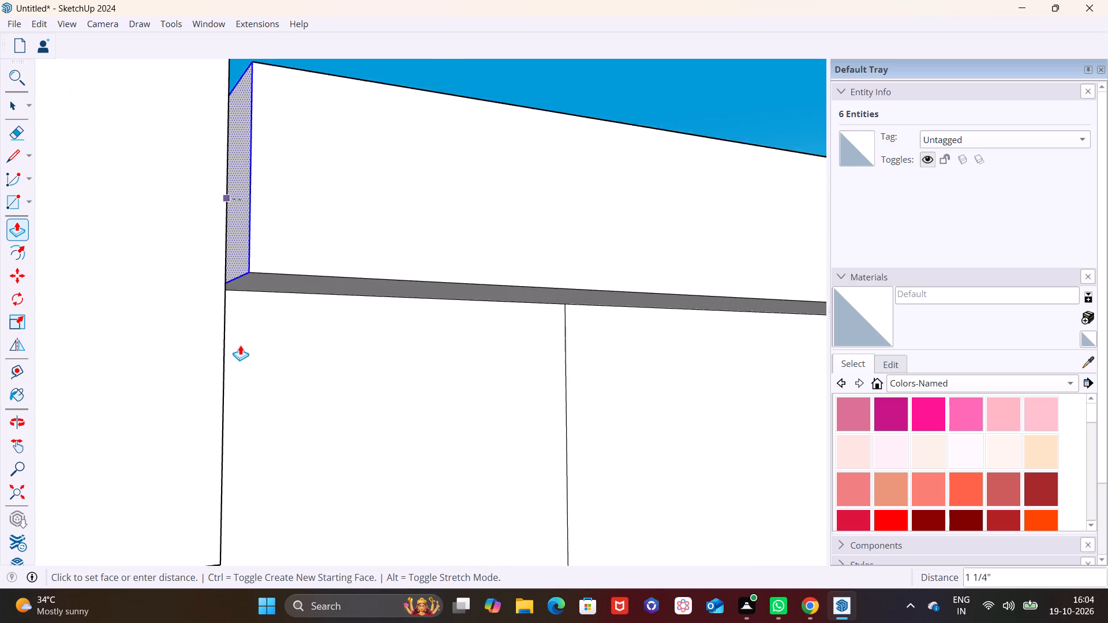
click(214, 354)
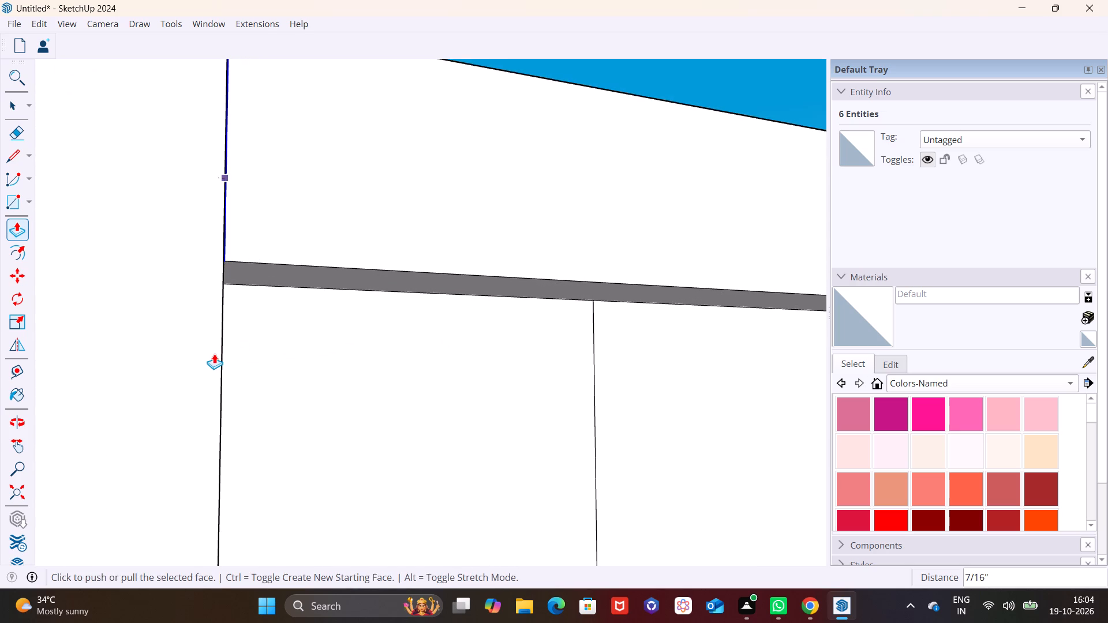
Draw a line straight across the beam's underside near the building's corner to divide off a small end face.
scroll(287, 361, down, 18)
shift+middle_drag(429, 431, 247, 428)
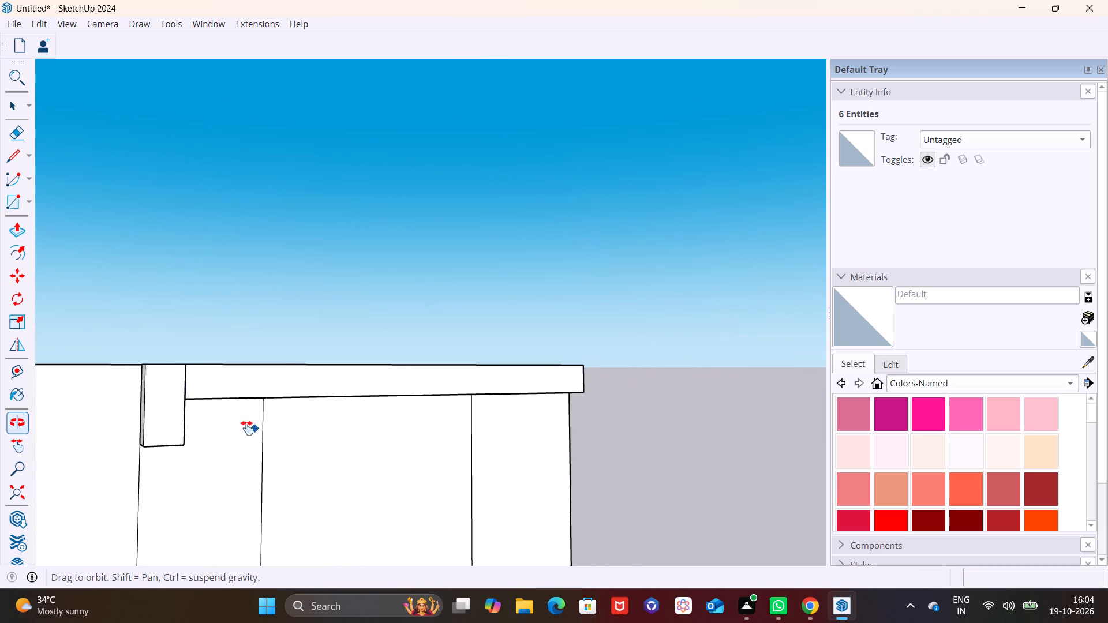
shift+middle_drag(247, 428, 246, 428)
middle_drag(601, 443, 428, 350)
scroll(466, 361, up, 1)
middle_drag(467, 359, 461, 318)
scroll(465, 337, up, 3)
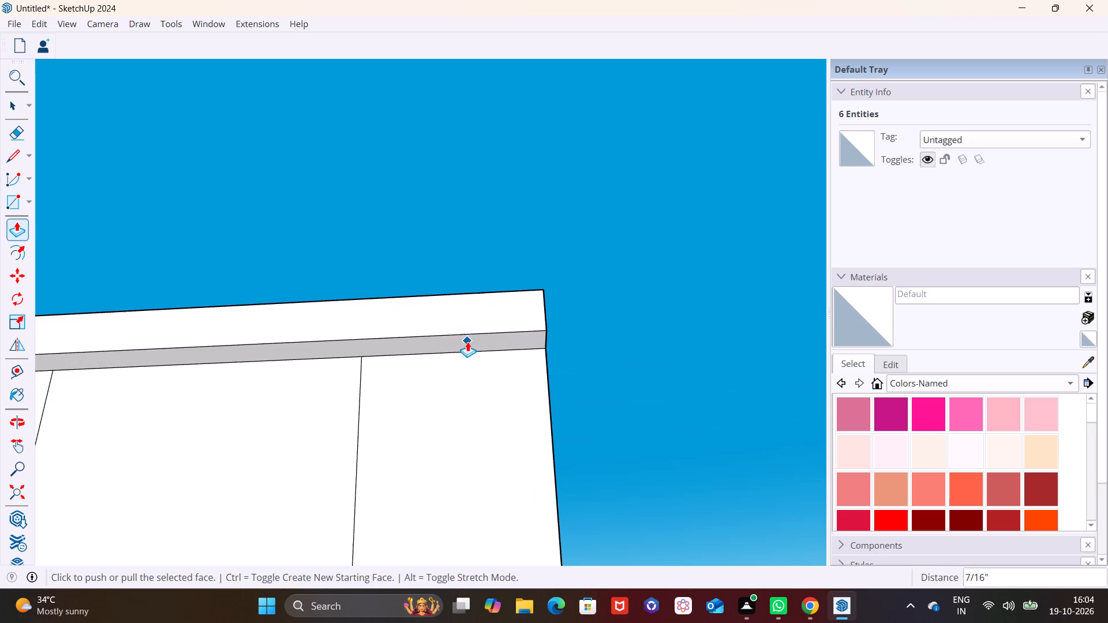
scroll(500, 359, up, 6)
click(22, 157)
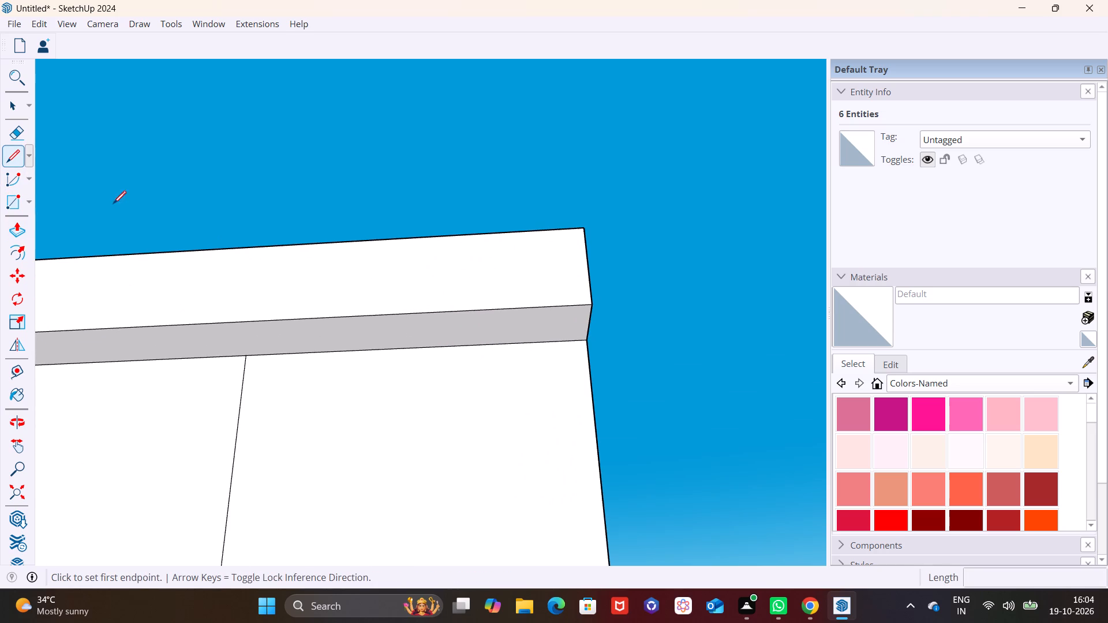
click(539, 344)
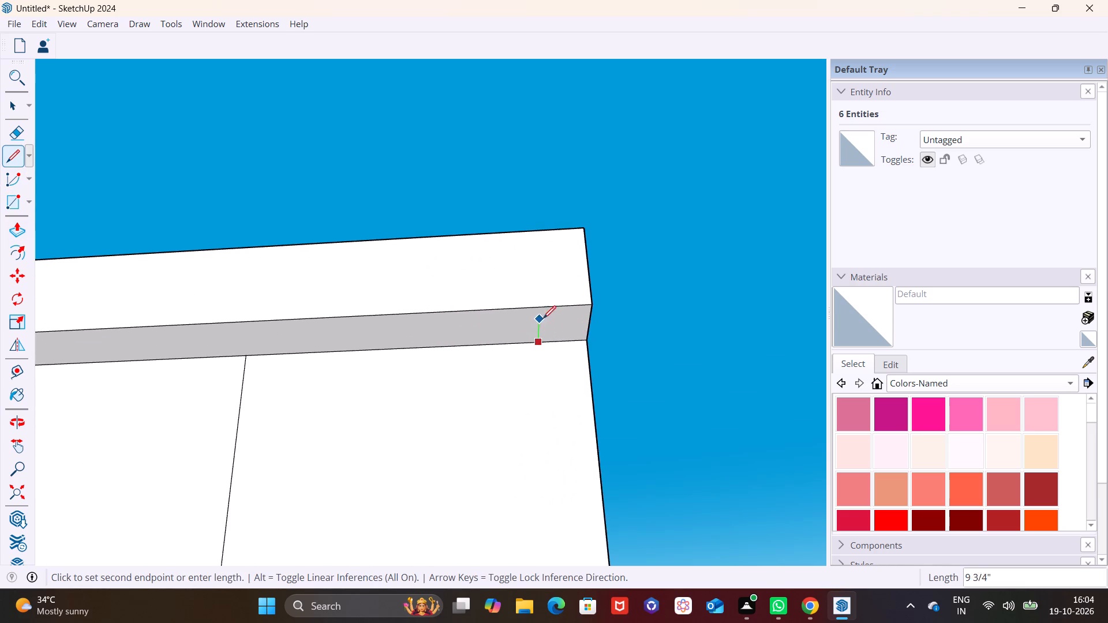
click(540, 308)
Push/Pull the small end face on the beam's underside down by about 3' 4 7/16" to form a leg.
key(space)
click(566, 335)
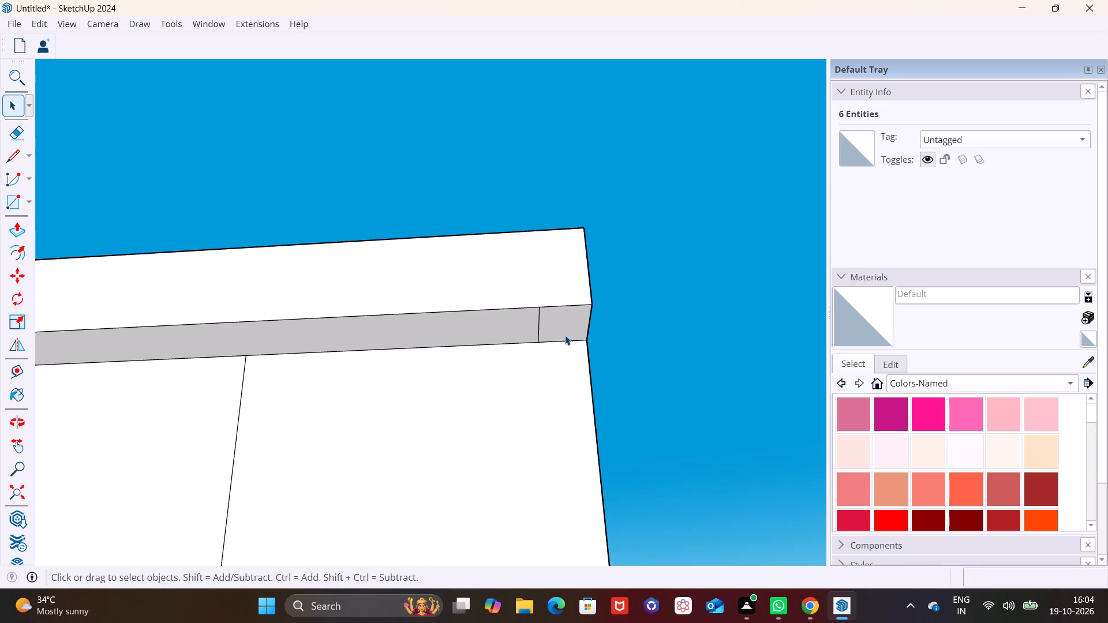
click(28, 232)
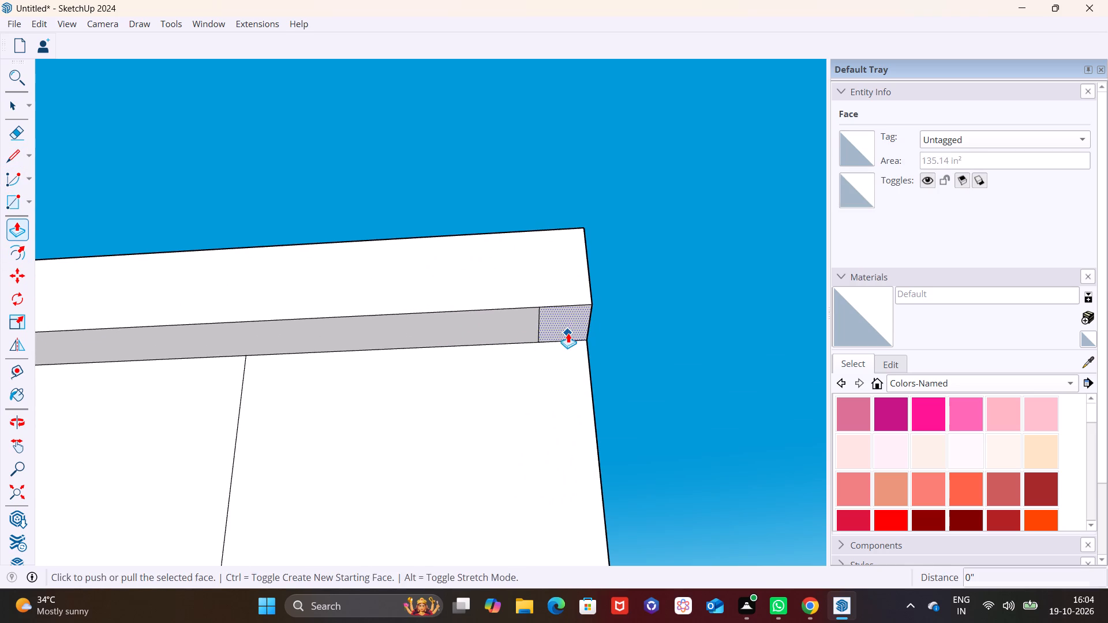
click(568, 333)
scroll(579, 458, down, 7)
click(563, 510)
Adjust the length of the beam's corner leg with Push/Pull, finally raising its underside by about 2' 1 7/8".
scroll(414, 431, down, 2)
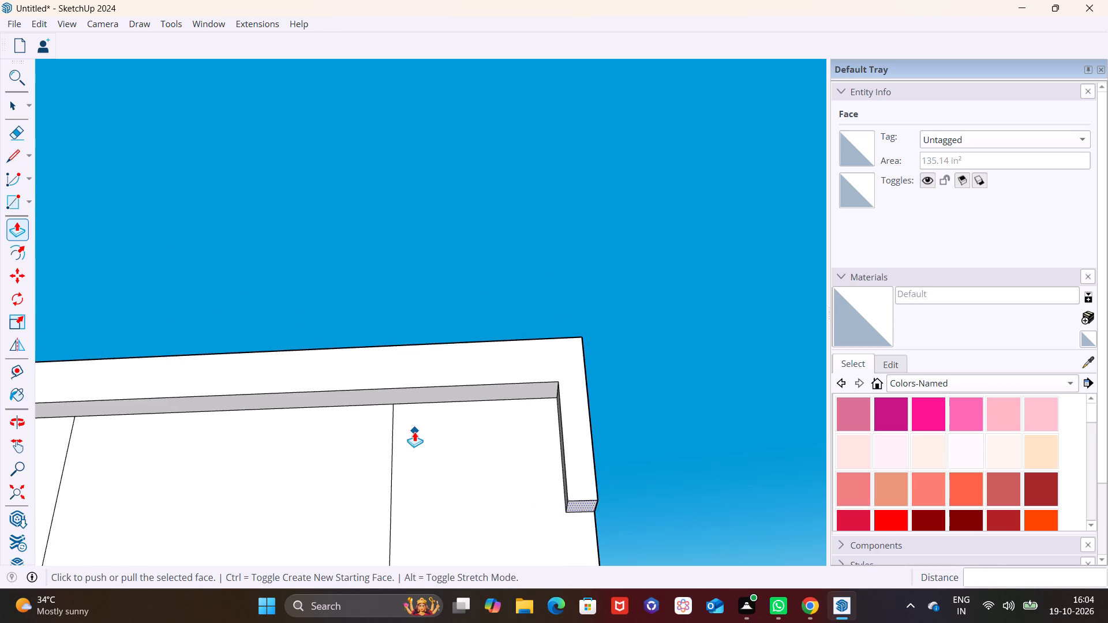
scroll(414, 431, down, 6)
middle_drag(411, 435, 377, 576)
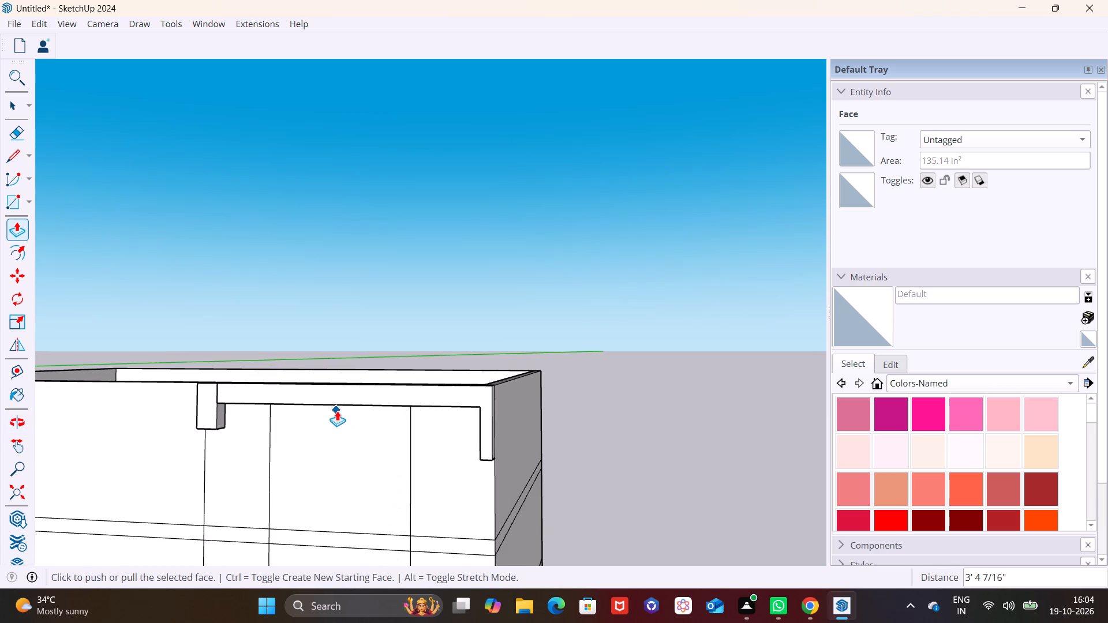
middle_drag(337, 409, 521, 363)
scroll(688, 377, up, 5)
middle_drag(687, 377, 712, 328)
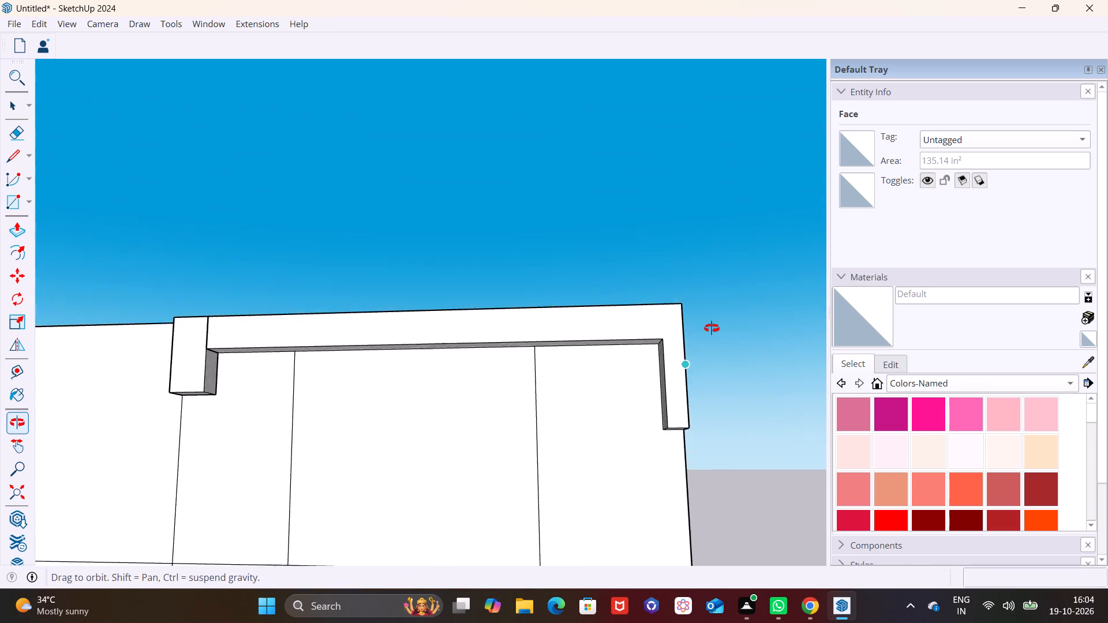
middle_drag(712, 328, 718, 310)
scroll(694, 361, up, 2)
middle_drag(679, 370, 682, 327)
drag(684, 440, 686, 429)
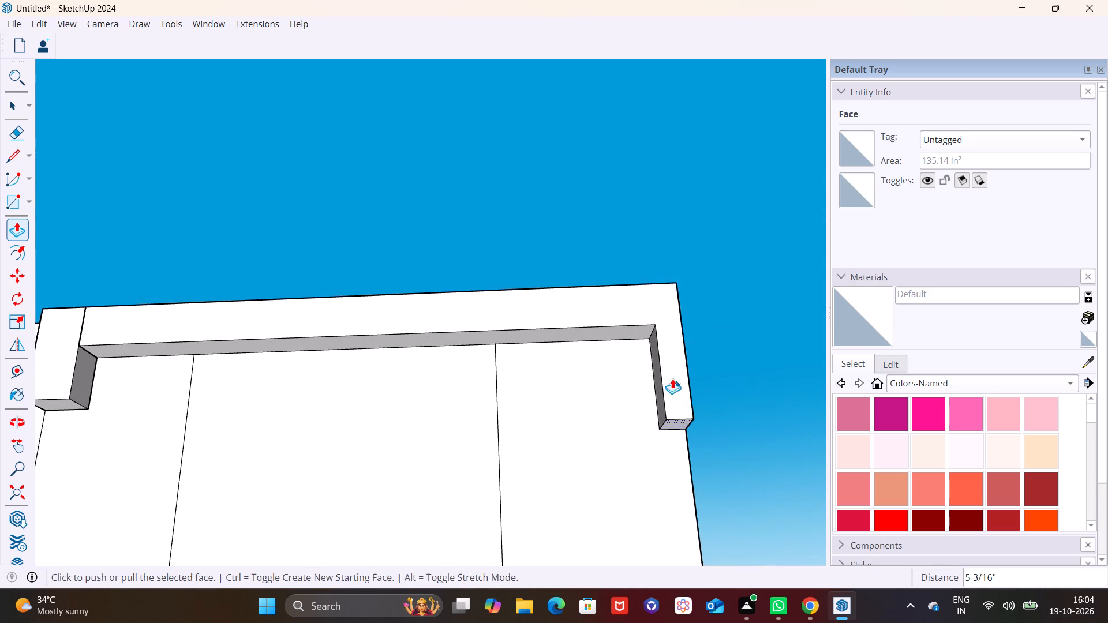
click(679, 422)
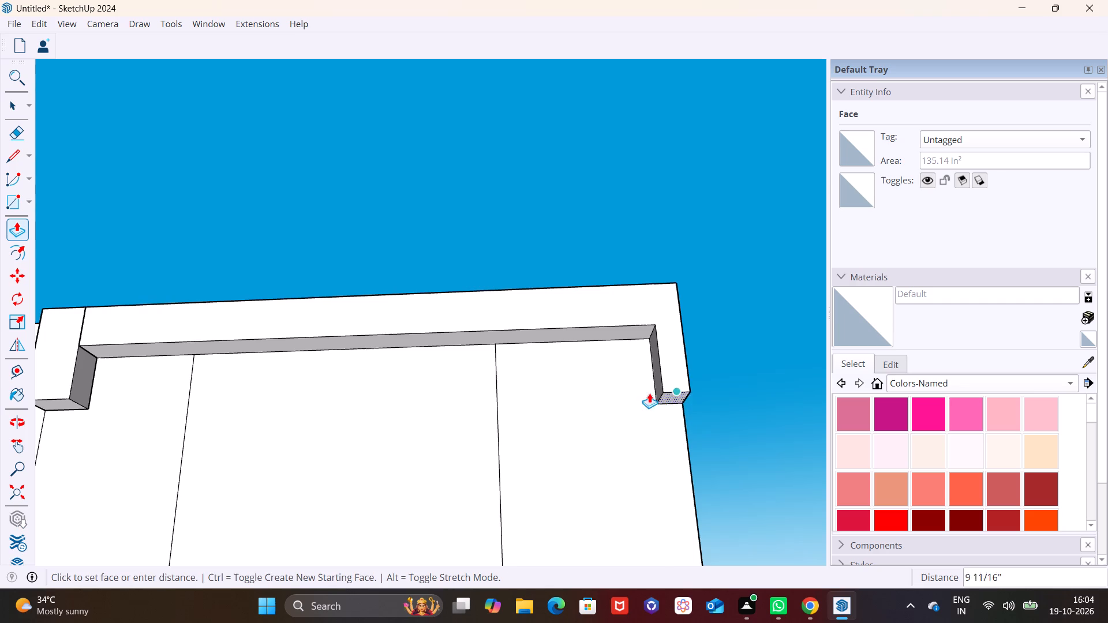
click(69, 390)
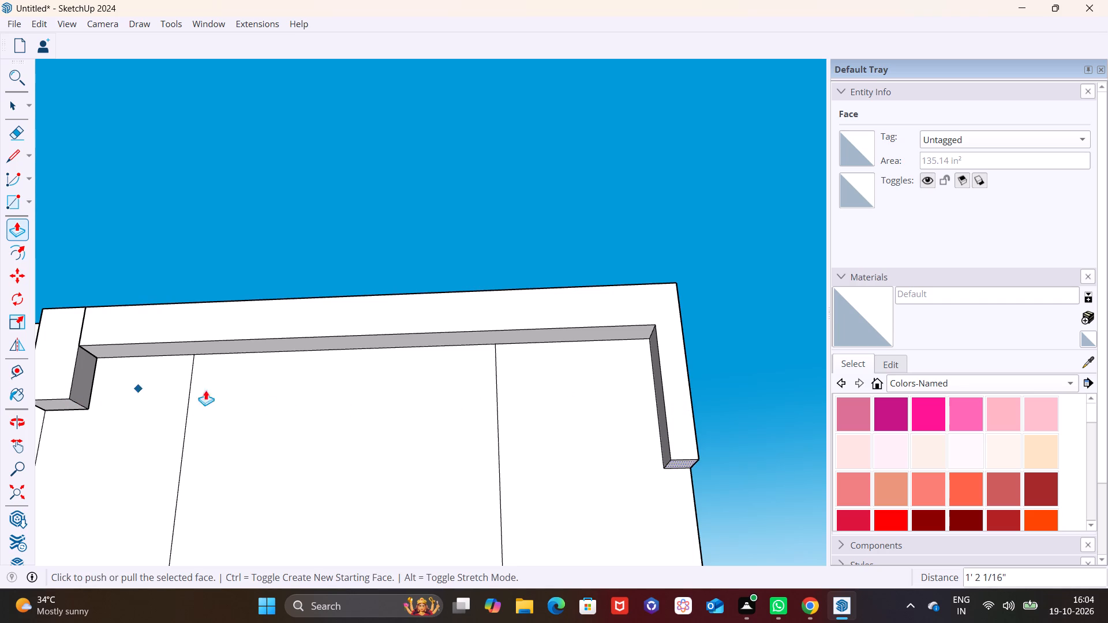
click(681, 461)
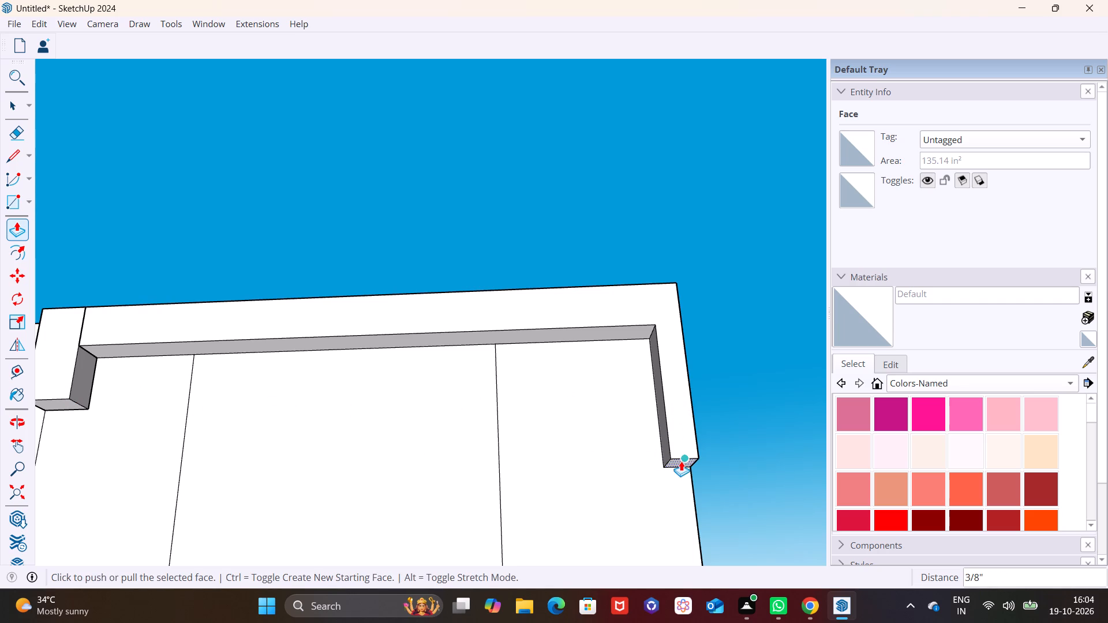
click(681, 461)
click(669, 386)
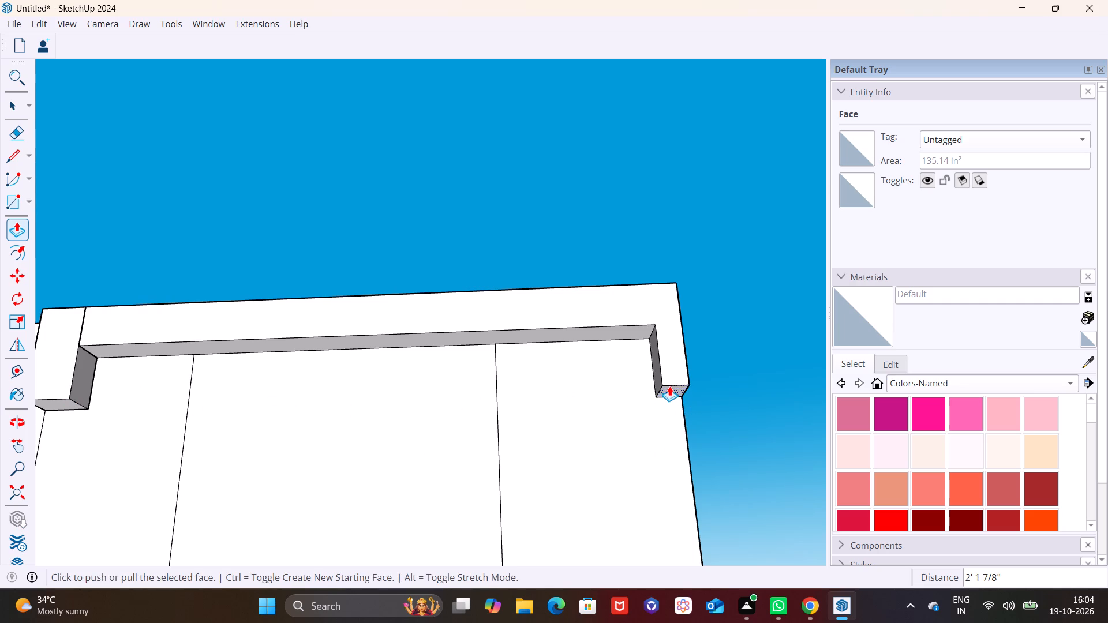
Widen the corner leg by pulling its inner side face slightly toward the block with Push/Pull.
scroll(226, 382, down, 2)
scroll(299, 392, down, 2)
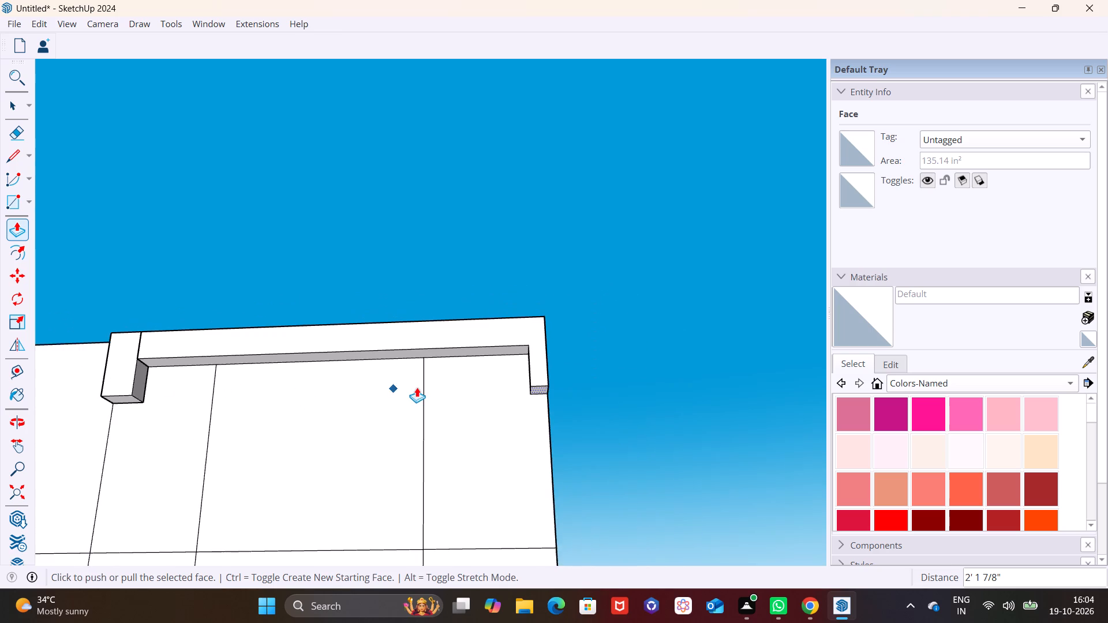
middle_drag(418, 387, 561, 423)
scroll(511, 384, up, 5)
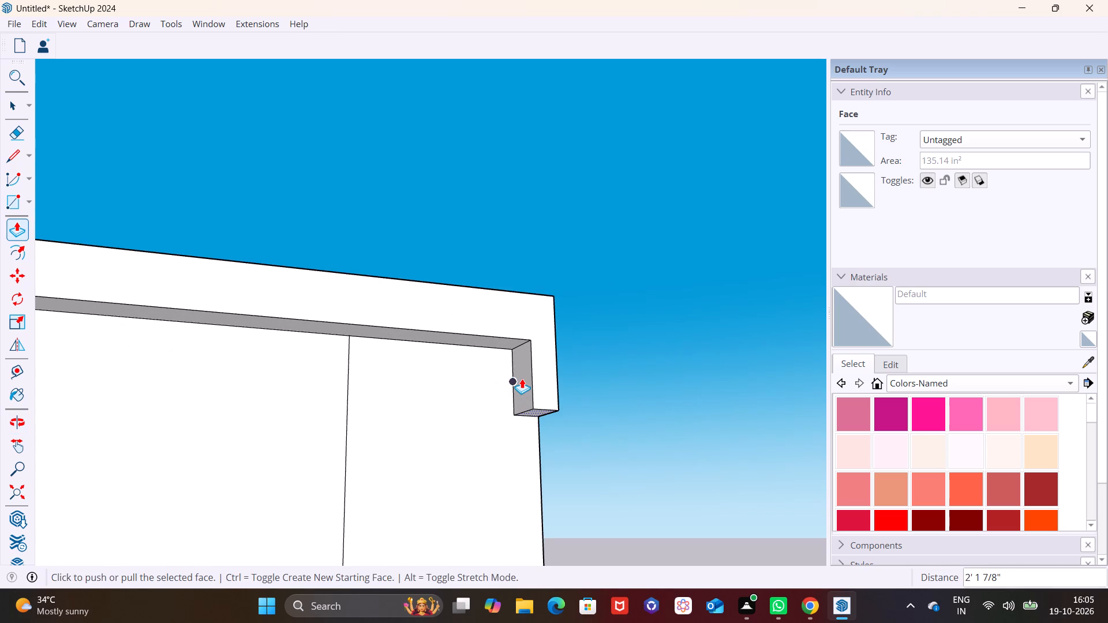
key(space)
click(522, 378)
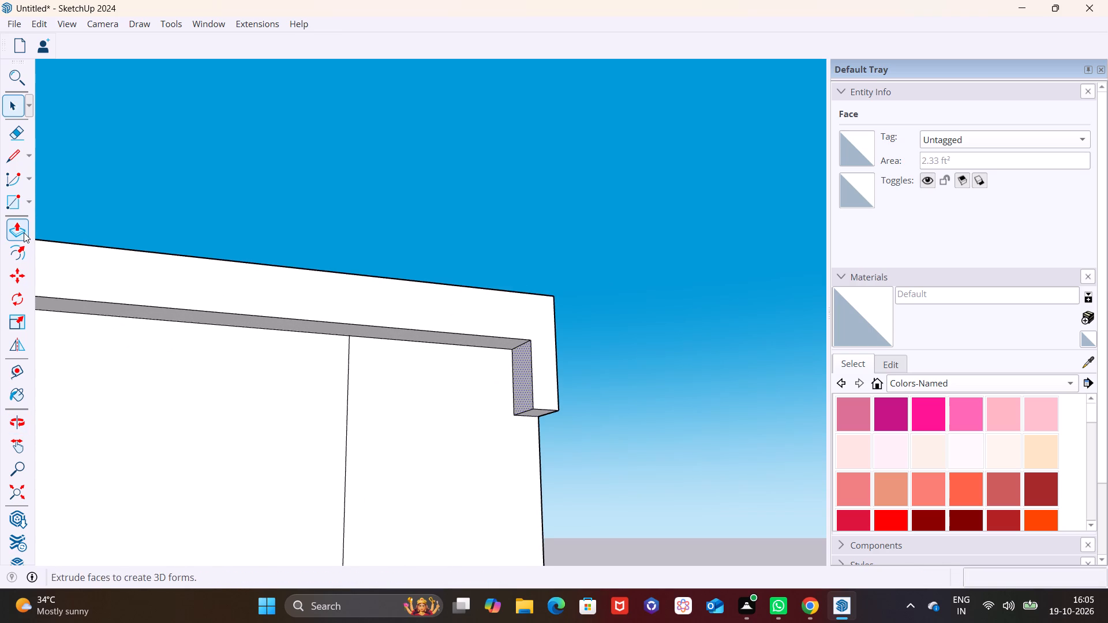
click(23, 232)
click(520, 380)
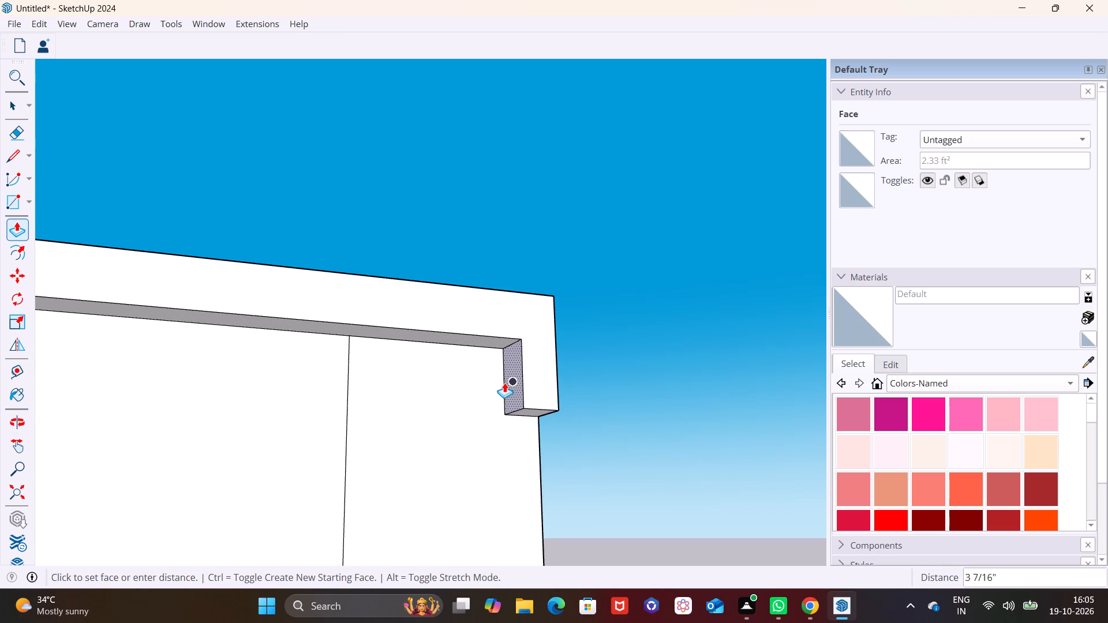
click(500, 382)
click(631, 430)
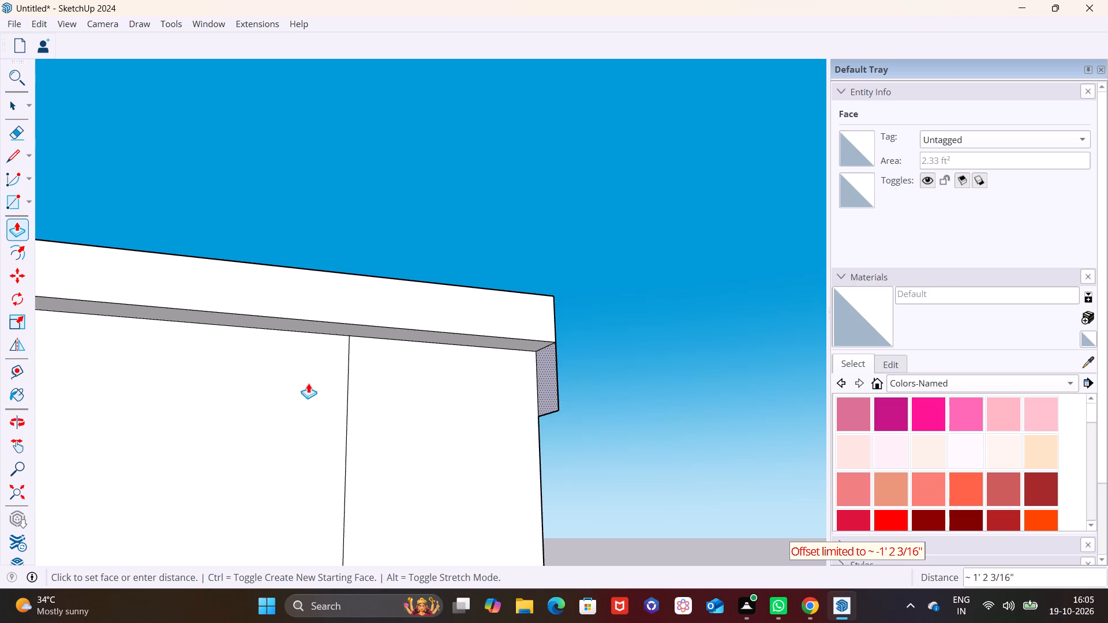
key(ctrl+z)
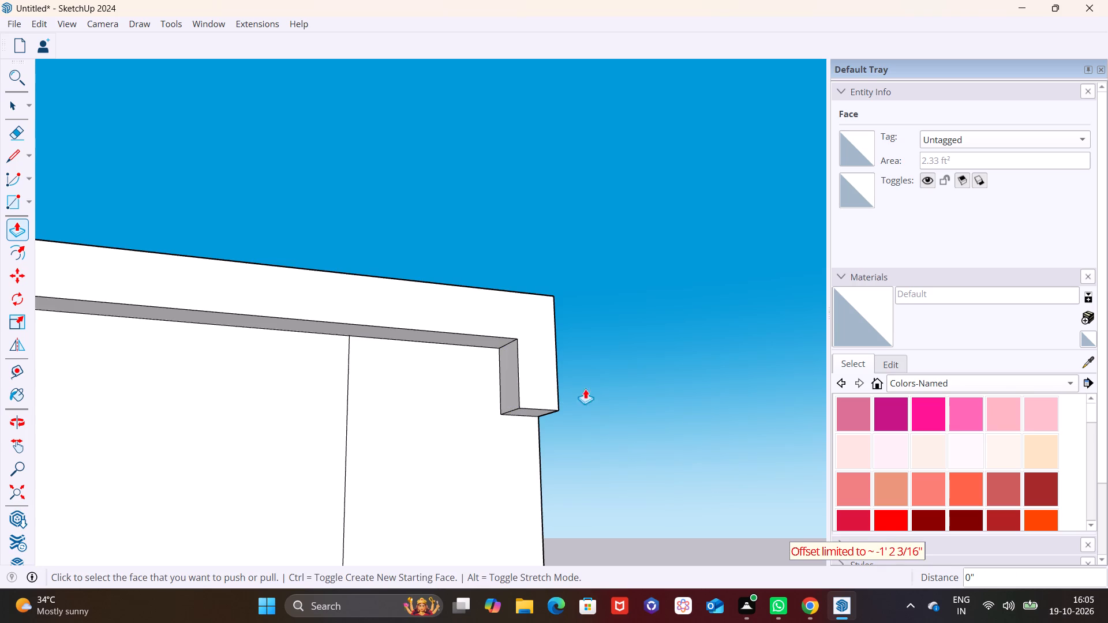
key(space)
click(611, 408)
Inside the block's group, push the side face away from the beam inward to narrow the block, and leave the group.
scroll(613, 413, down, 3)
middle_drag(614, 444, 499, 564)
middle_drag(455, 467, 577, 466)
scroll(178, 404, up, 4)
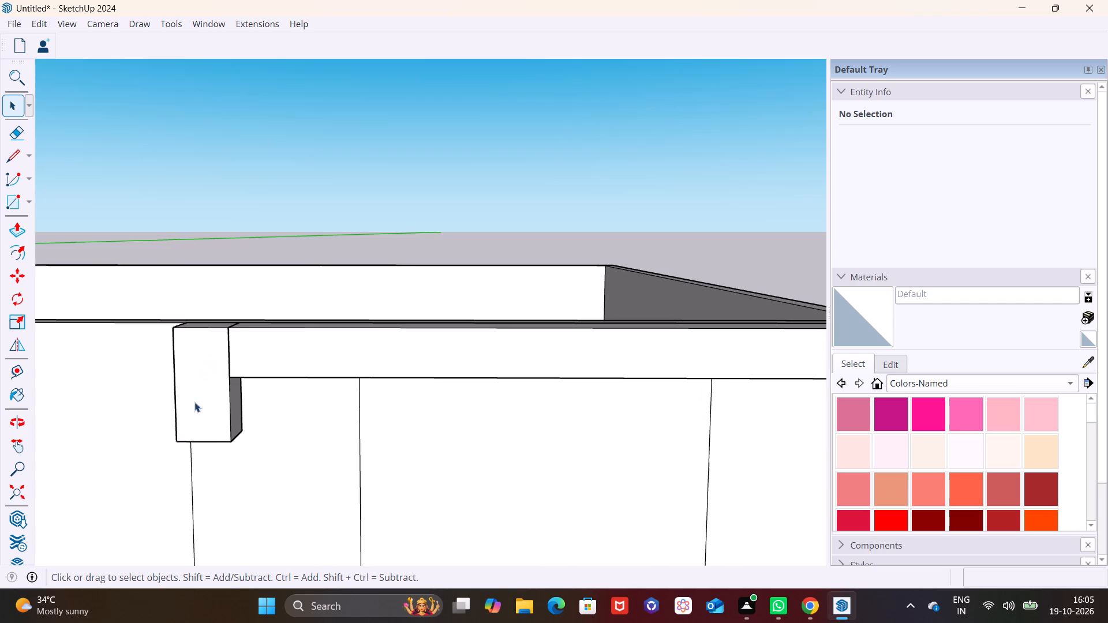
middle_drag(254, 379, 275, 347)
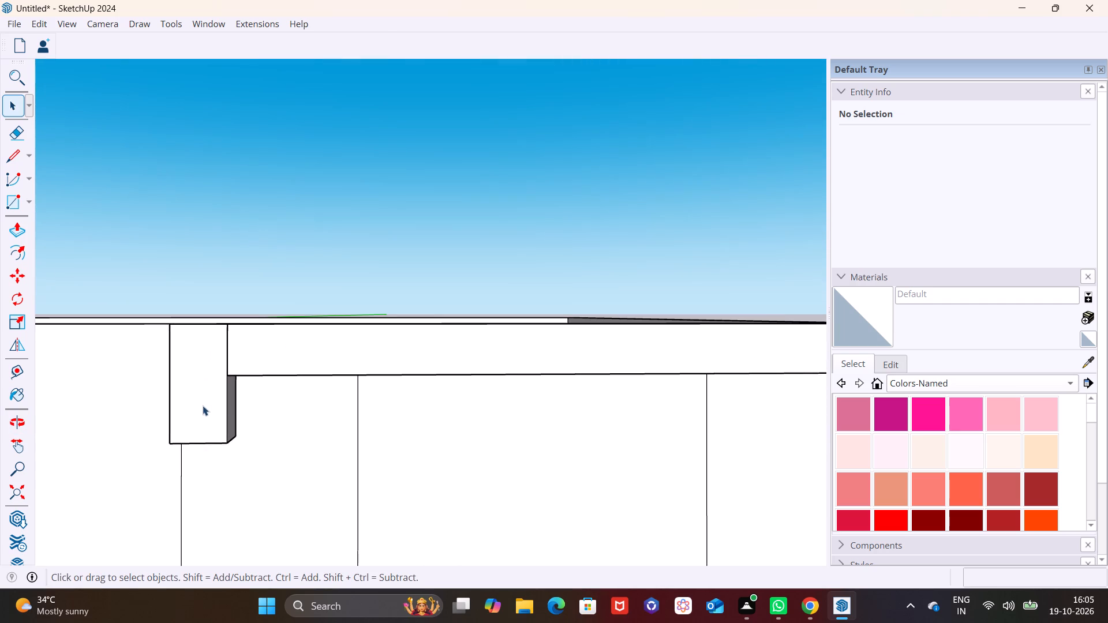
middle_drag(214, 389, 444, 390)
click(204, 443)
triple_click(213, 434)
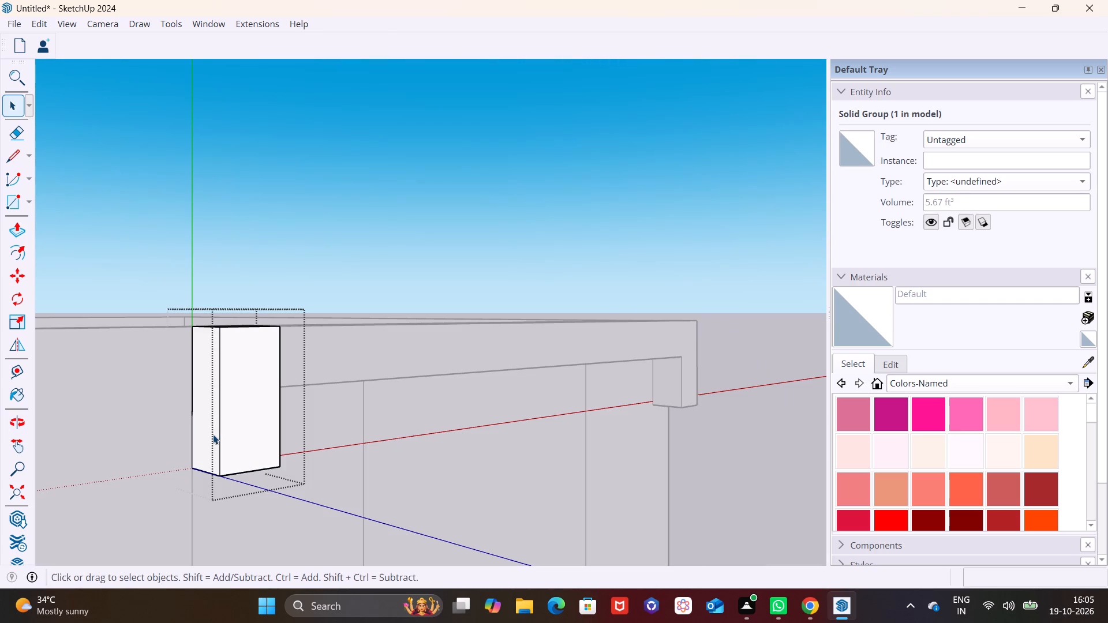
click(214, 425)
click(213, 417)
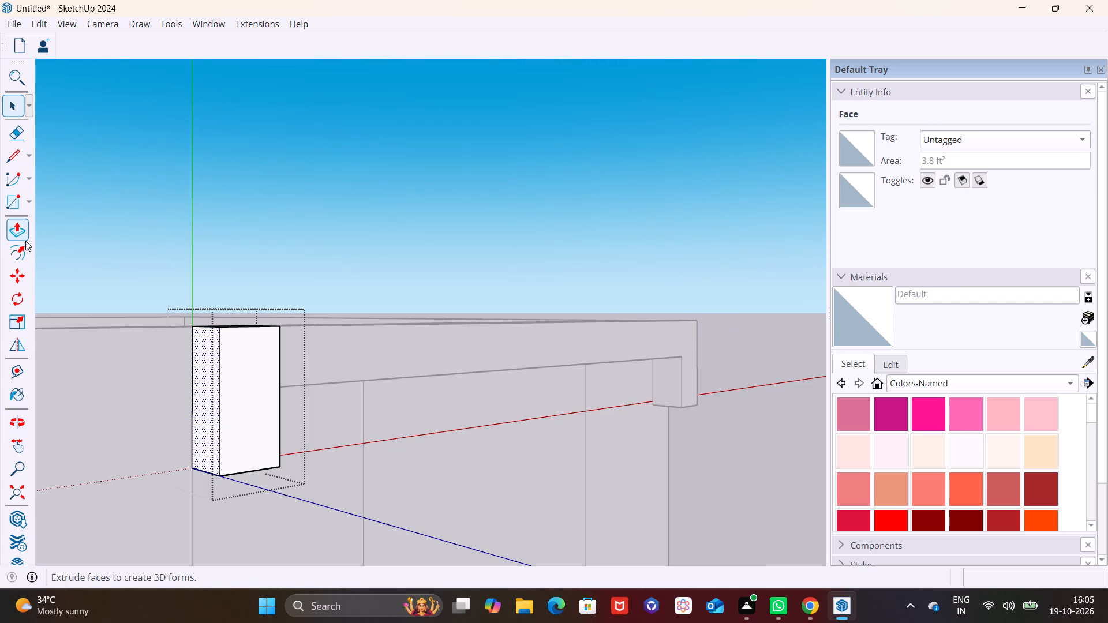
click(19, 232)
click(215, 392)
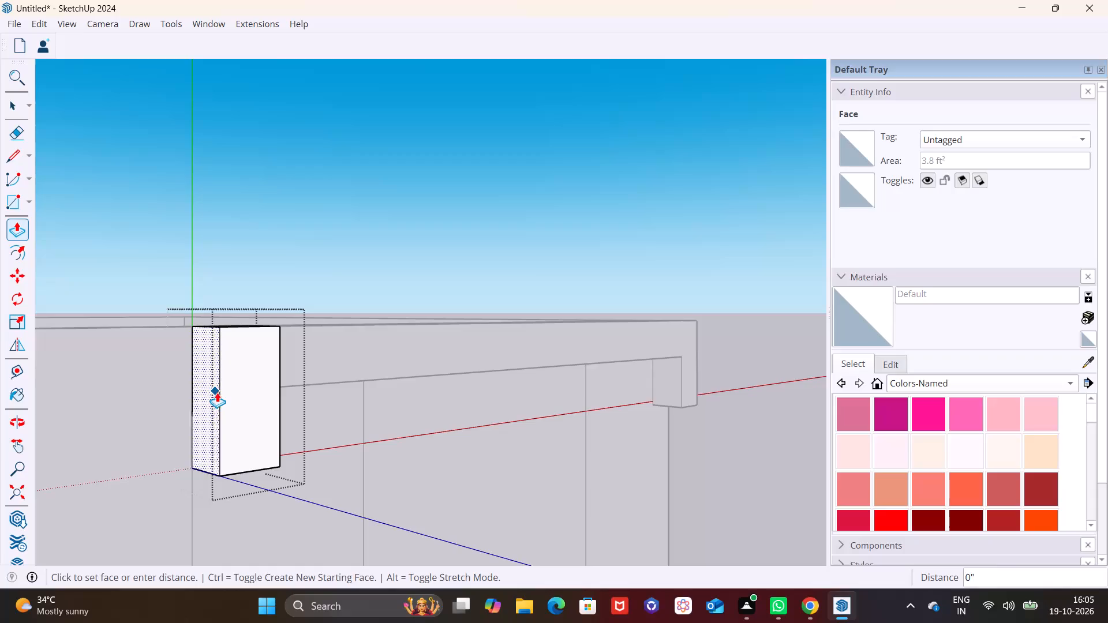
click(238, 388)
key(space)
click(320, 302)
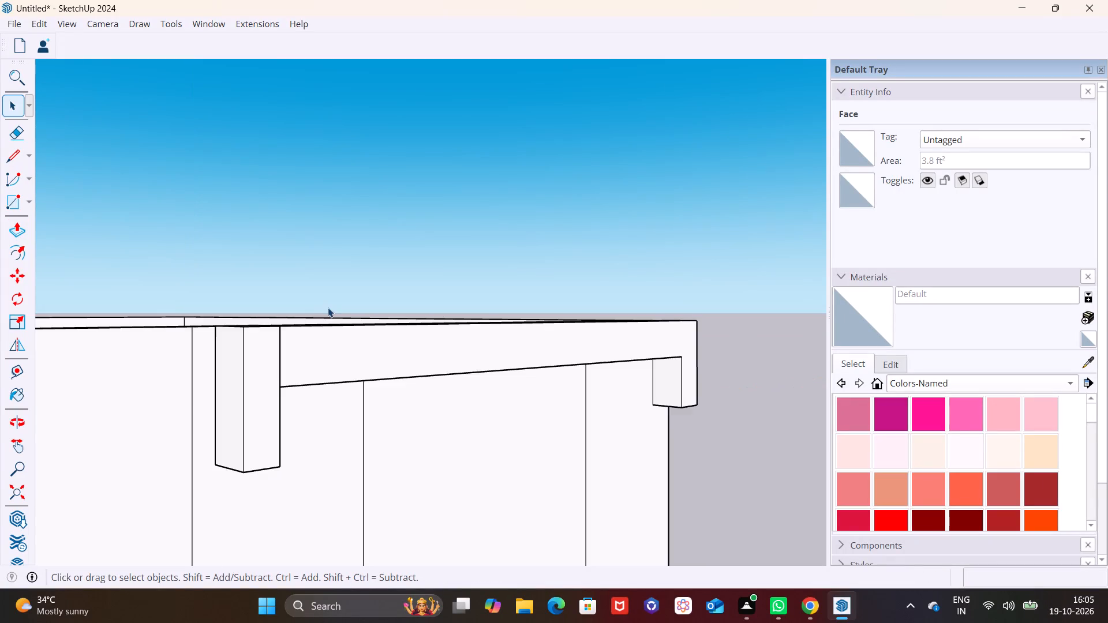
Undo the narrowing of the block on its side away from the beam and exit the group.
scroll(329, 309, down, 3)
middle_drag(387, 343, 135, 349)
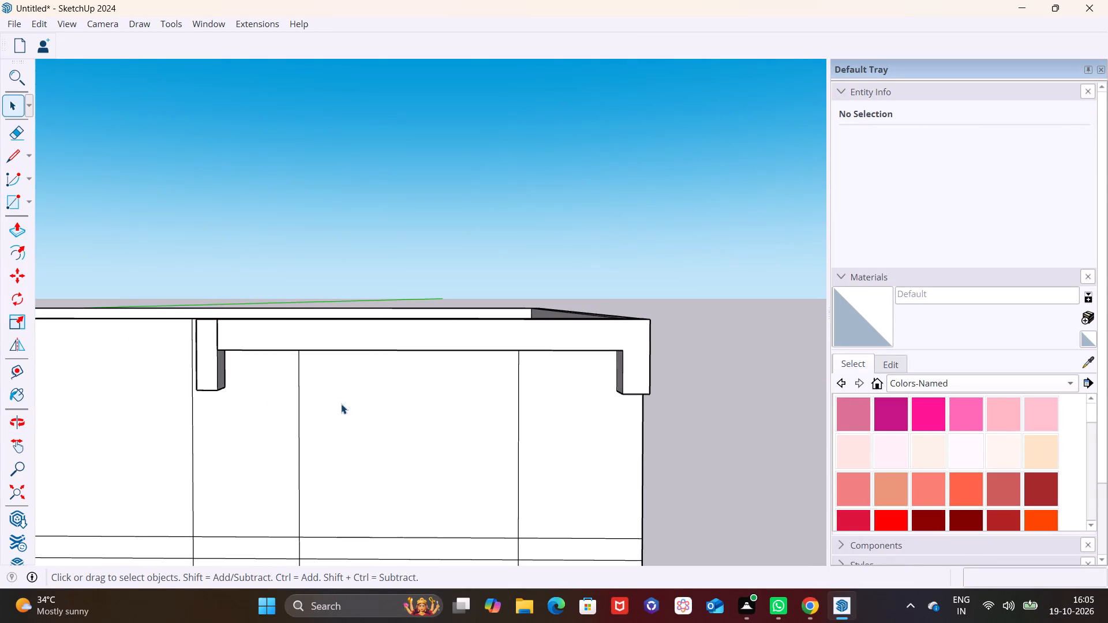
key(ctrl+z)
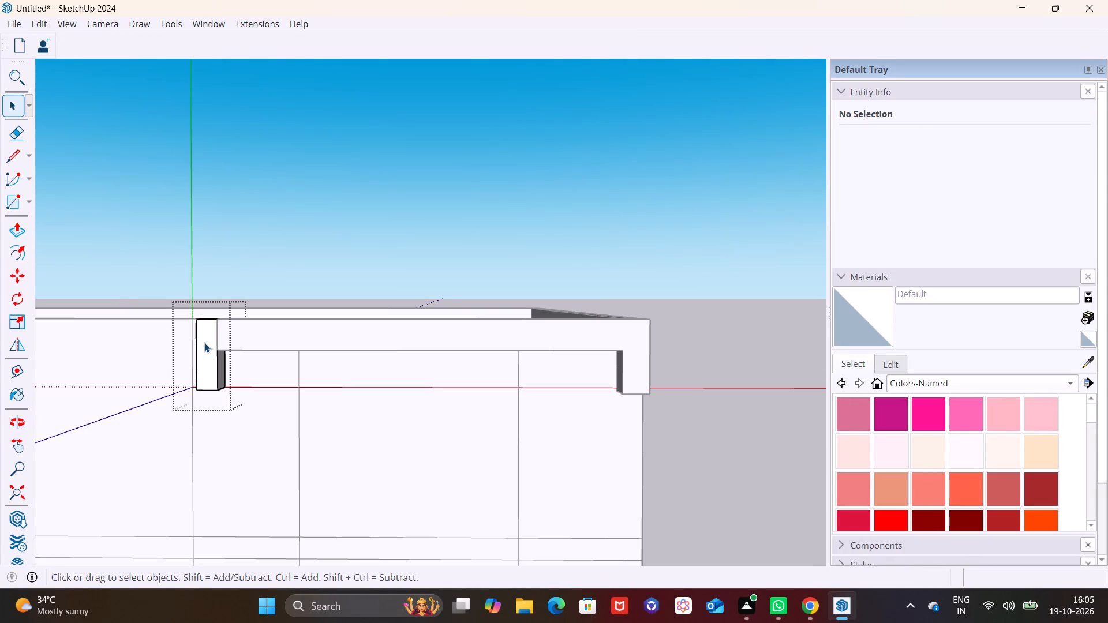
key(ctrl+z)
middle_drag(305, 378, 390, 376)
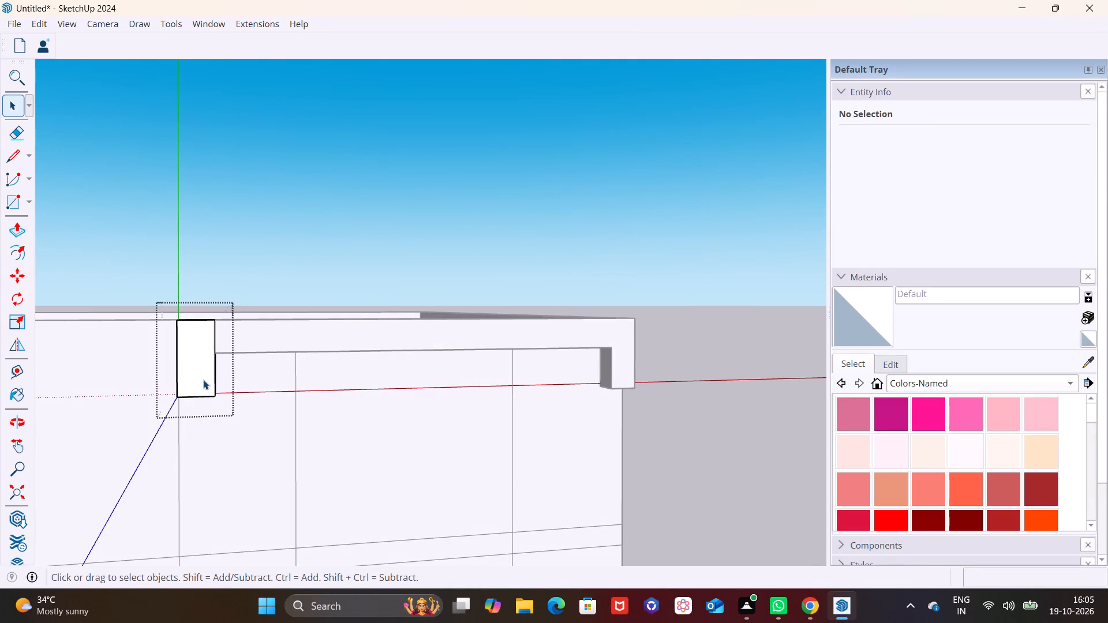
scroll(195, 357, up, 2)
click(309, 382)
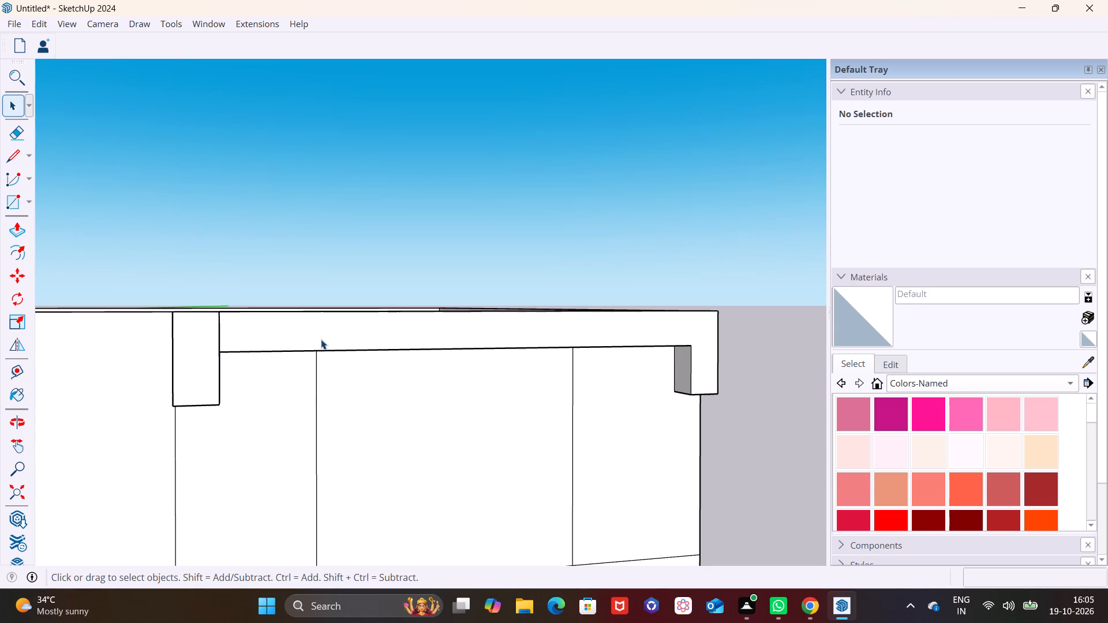
Inside the block's group, push the side face next to the beam inward by about 2 9/16" and exit the group.
middle_drag(321, 339, 271, 284)
scroll(215, 364, up, 5)
middle_drag(197, 367, 164, 367)
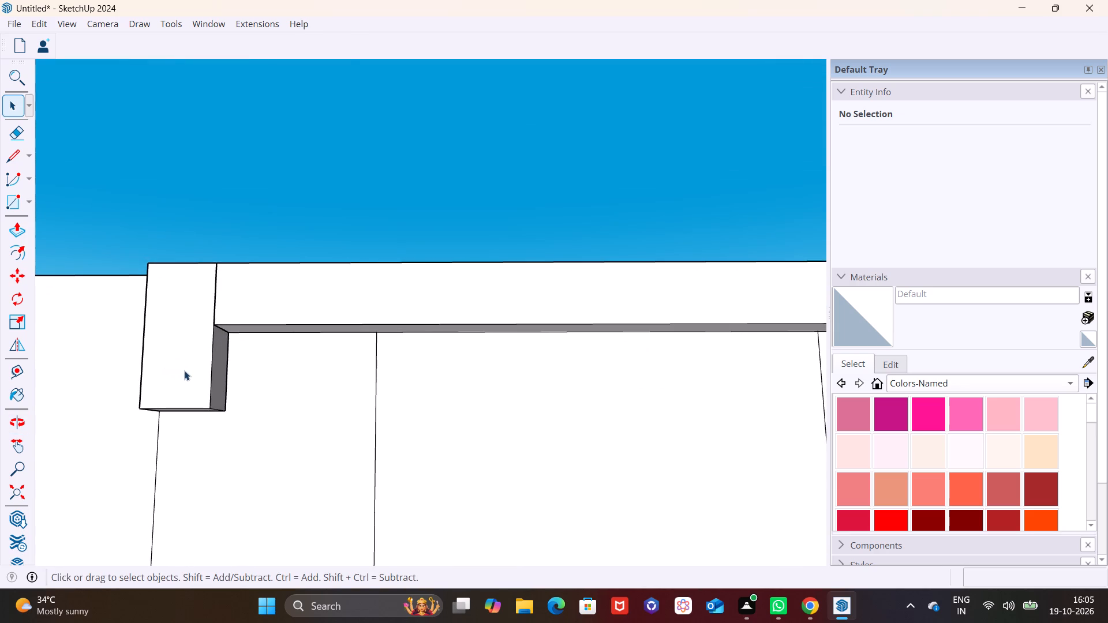
click(217, 363)
triple_click(217, 363)
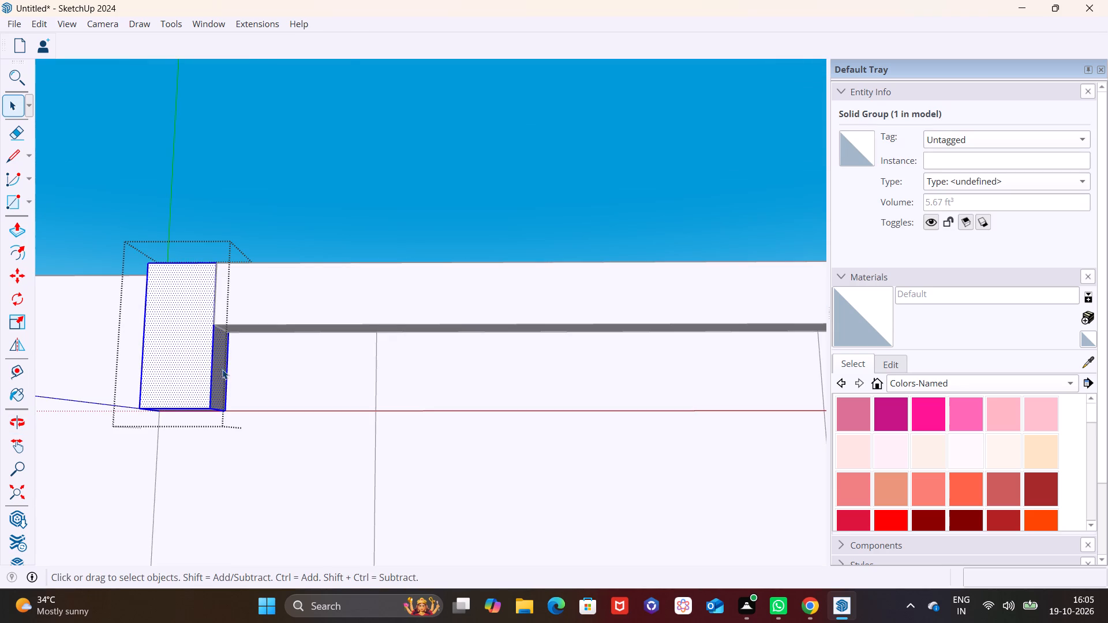
click(222, 369)
click(17, 234)
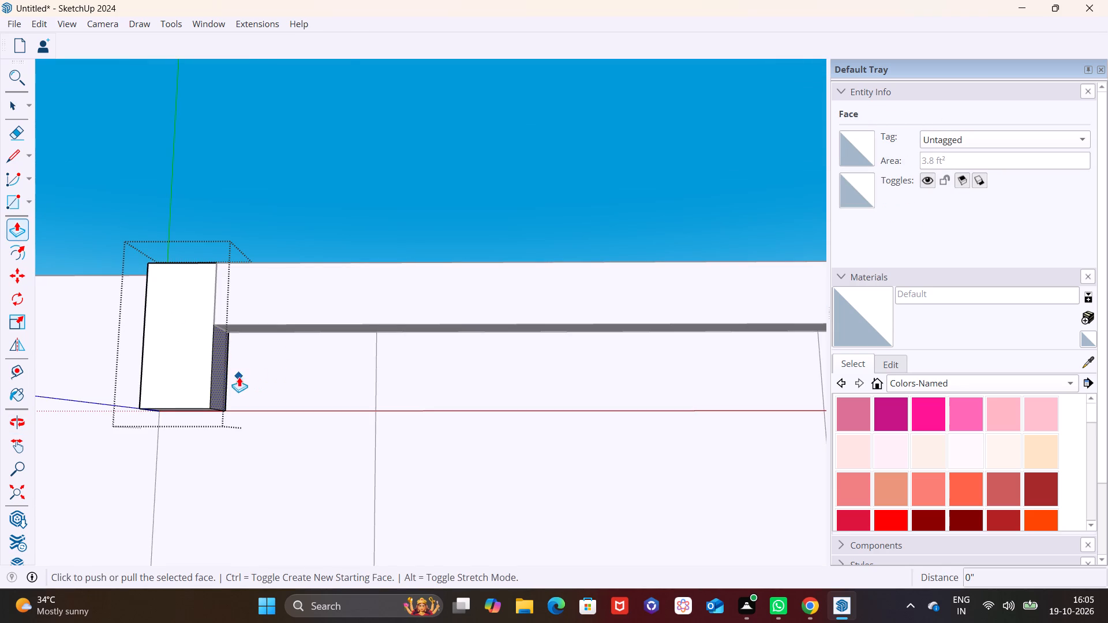
click(219, 379)
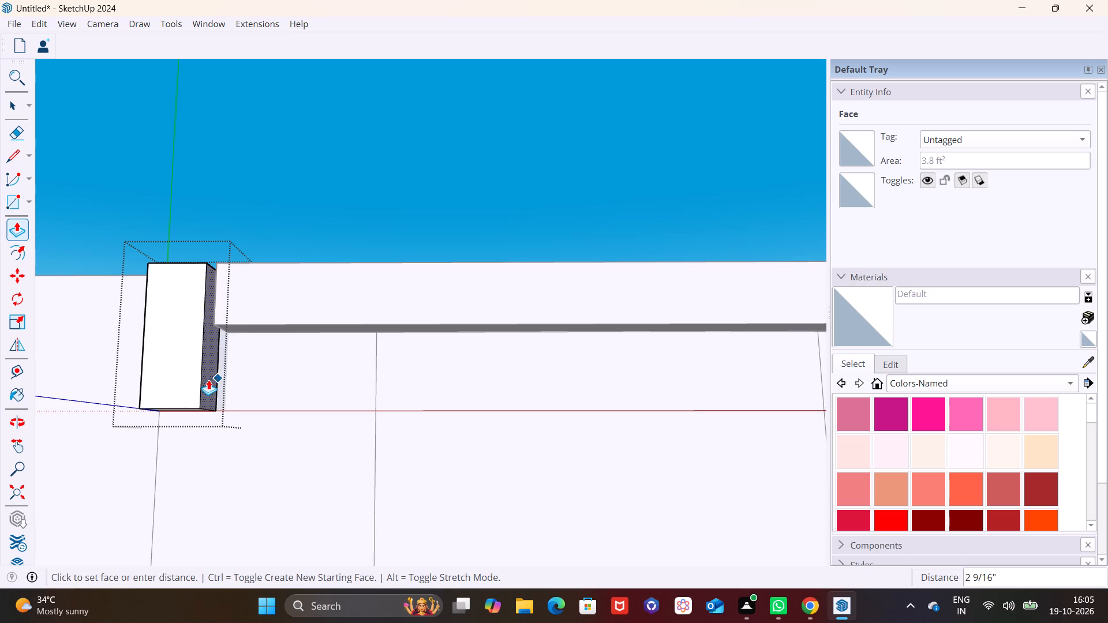
click(208, 380)
key(space)
click(269, 375)
middle_drag(264, 354, 489, 430)
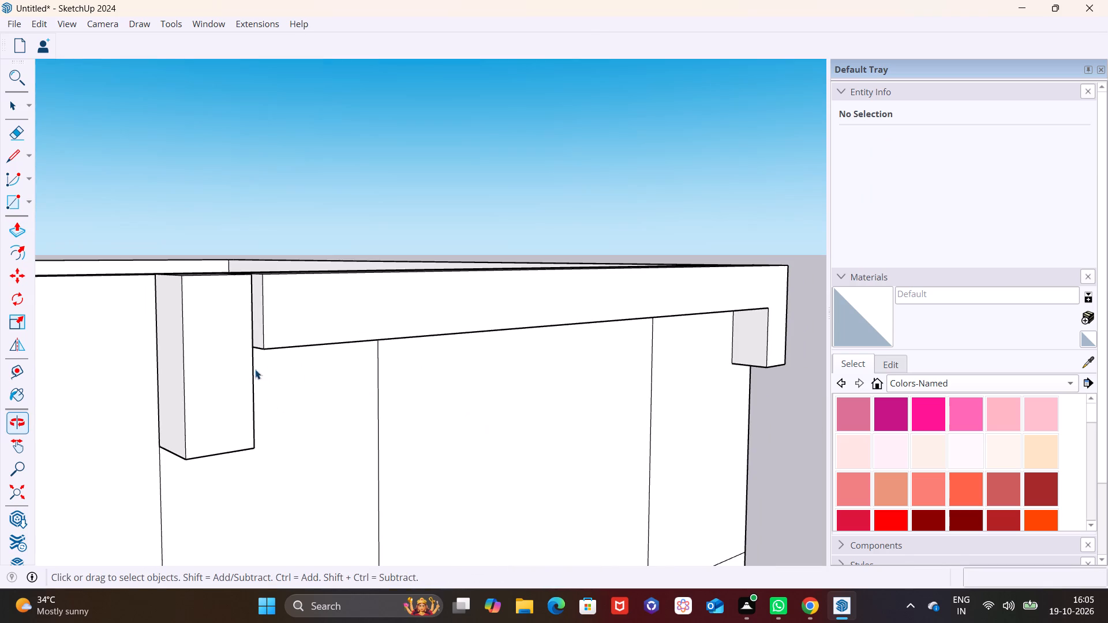
Extend the top beam with Push/Pull by pulling its end face up to the side of the projecting block, closing the gap.
scroll(268, 327, up, 5)
click(249, 326)
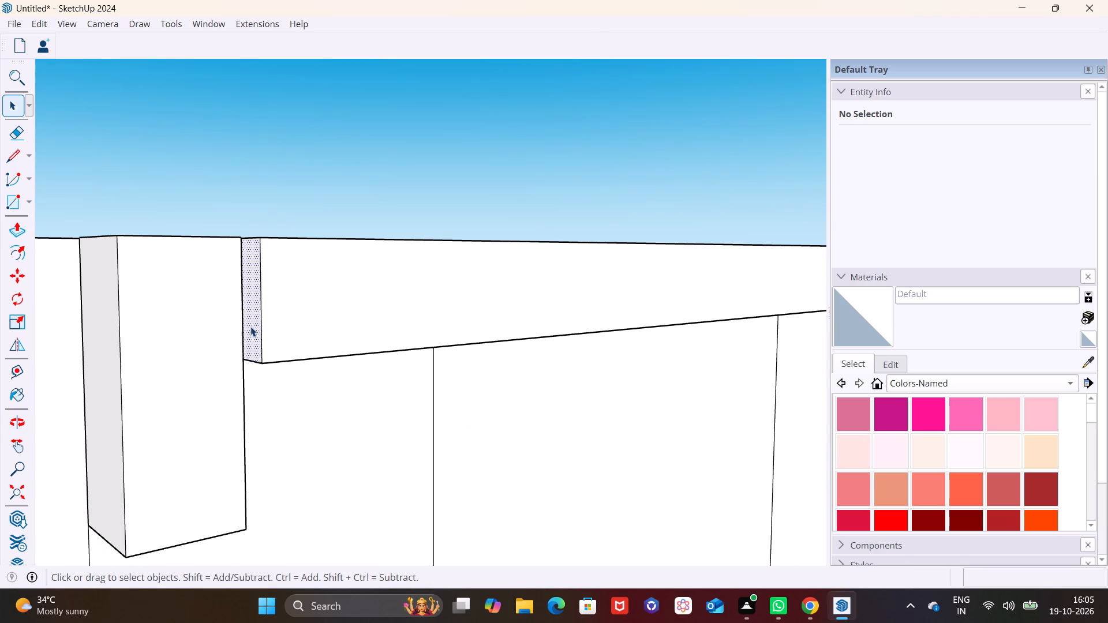
click(13, 228)
click(255, 318)
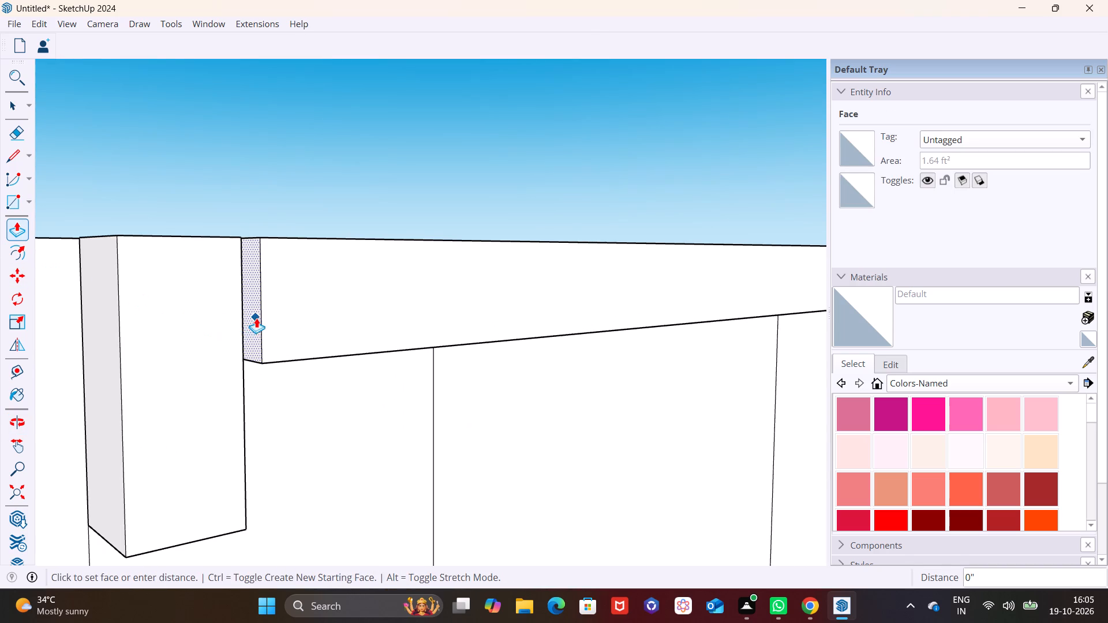
click(240, 348)
key(space)
click(345, 440)
Examine the joined beam, block and corner leg on the building's front face from the front, above and below.
scroll(390, 444, down, 5)
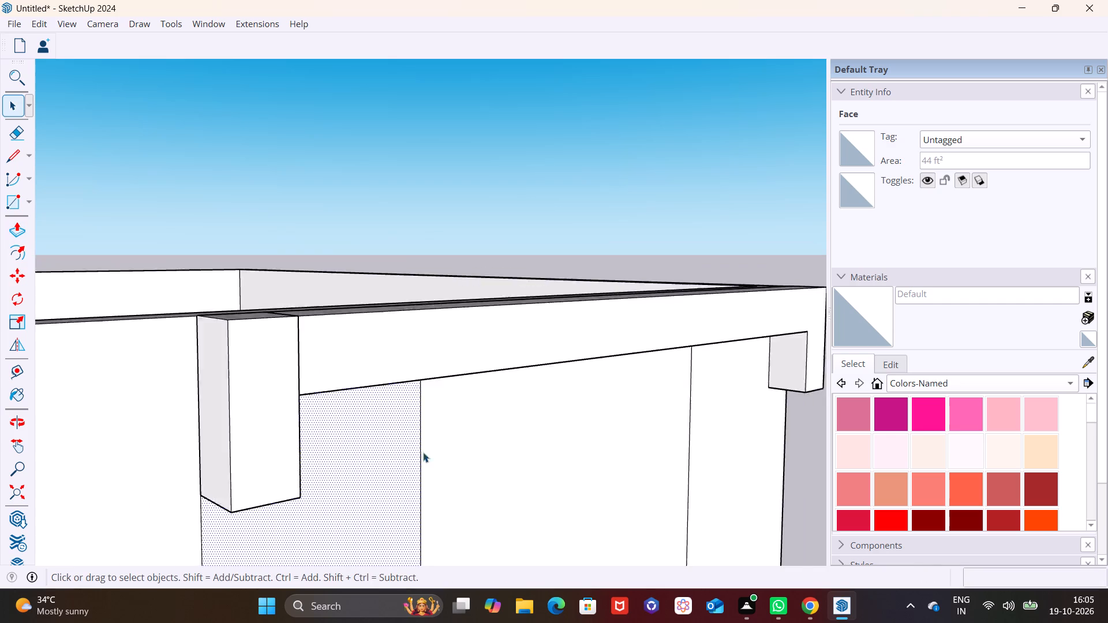
scroll(423, 452, down, 2)
middle_drag(616, 456, 392, 429)
shift+scroll(456, 445, down, 3)
shift+middle_drag(498, 463, 421, 463)
shift+scroll(421, 463, down, 1)
scroll(461, 477, down, 2)
scroll(279, 415, up, 3)
scroll(226, 399, up, 1)
scroll(226, 398, down, 1)
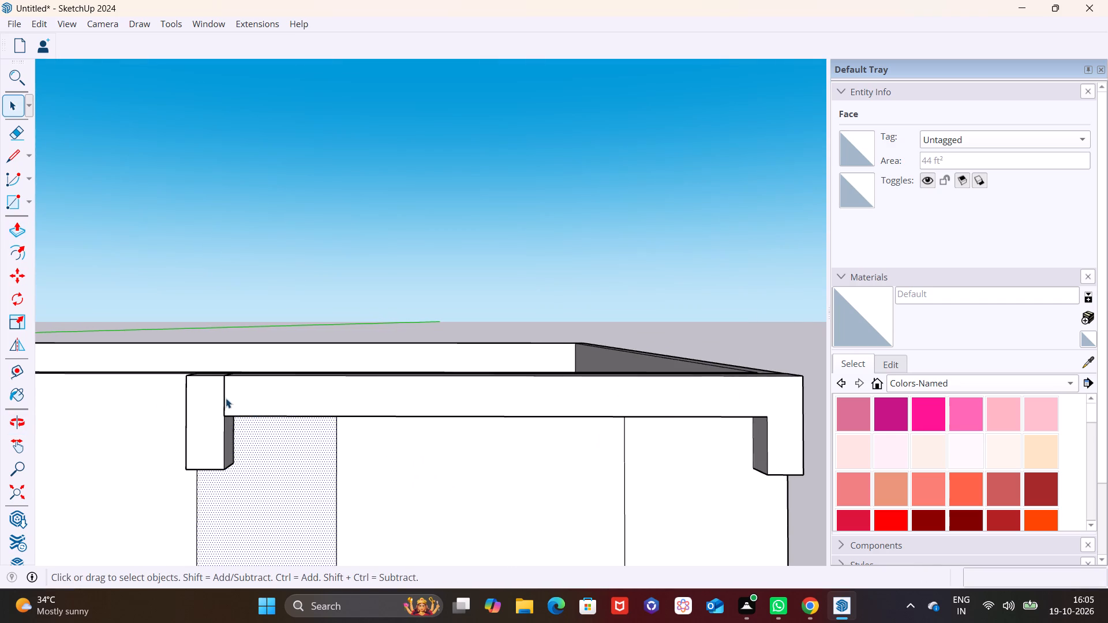
scroll(226, 398, down, 1)
middle_drag(273, 420, 260, 528)
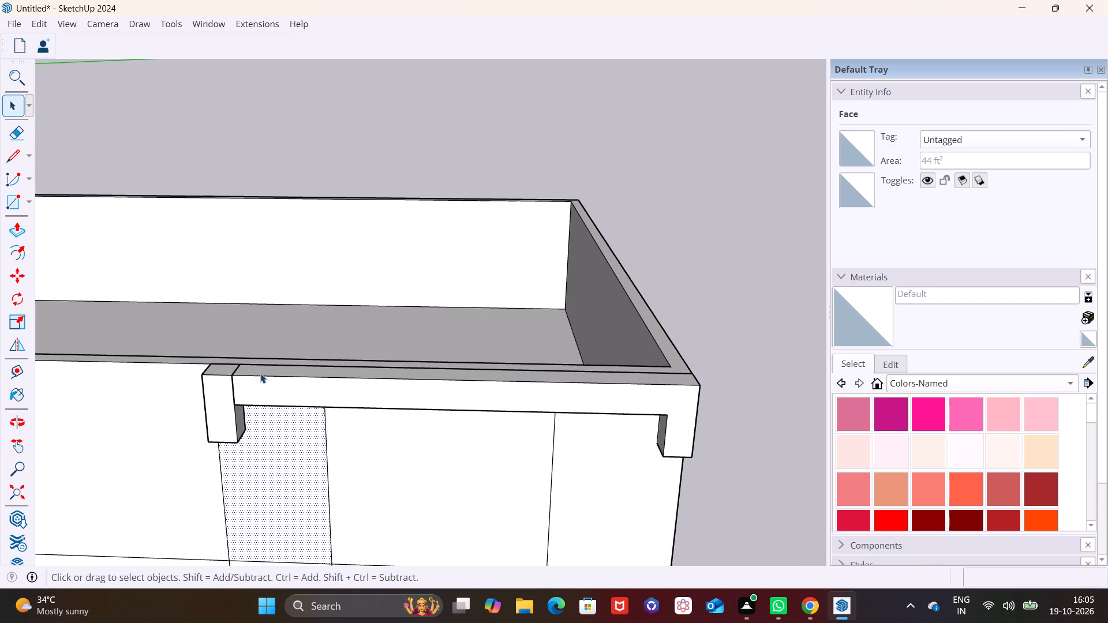
scroll(226, 393, up, 6)
scroll(305, 405, down, 2)
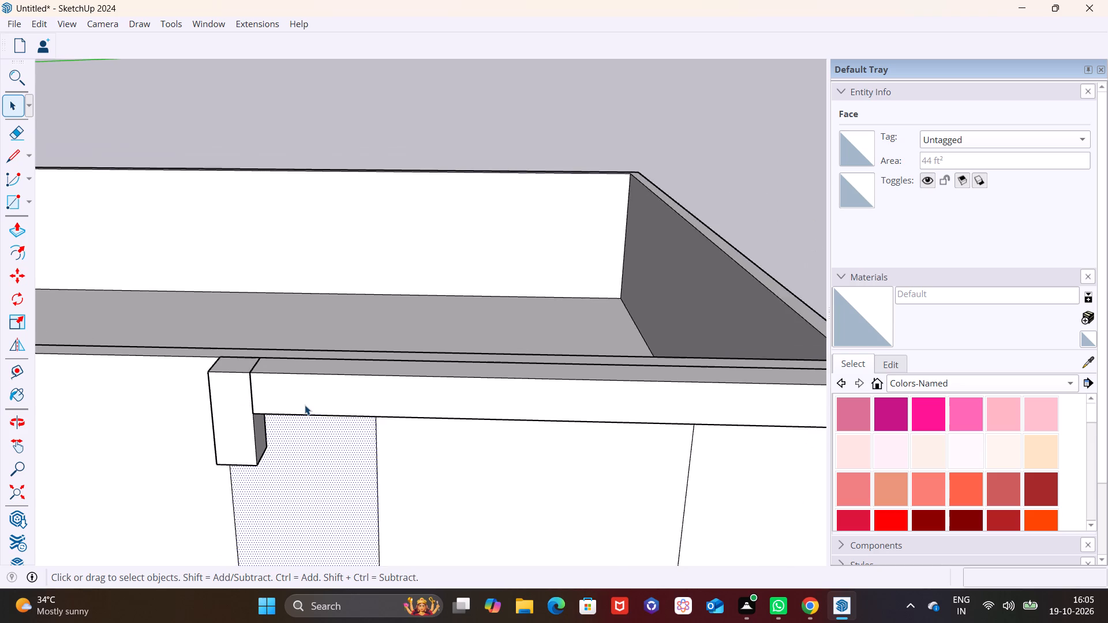
scroll(305, 405, down, 4)
middle_drag(394, 443, 424, 350)
middle_drag(402, 438, 398, 410)
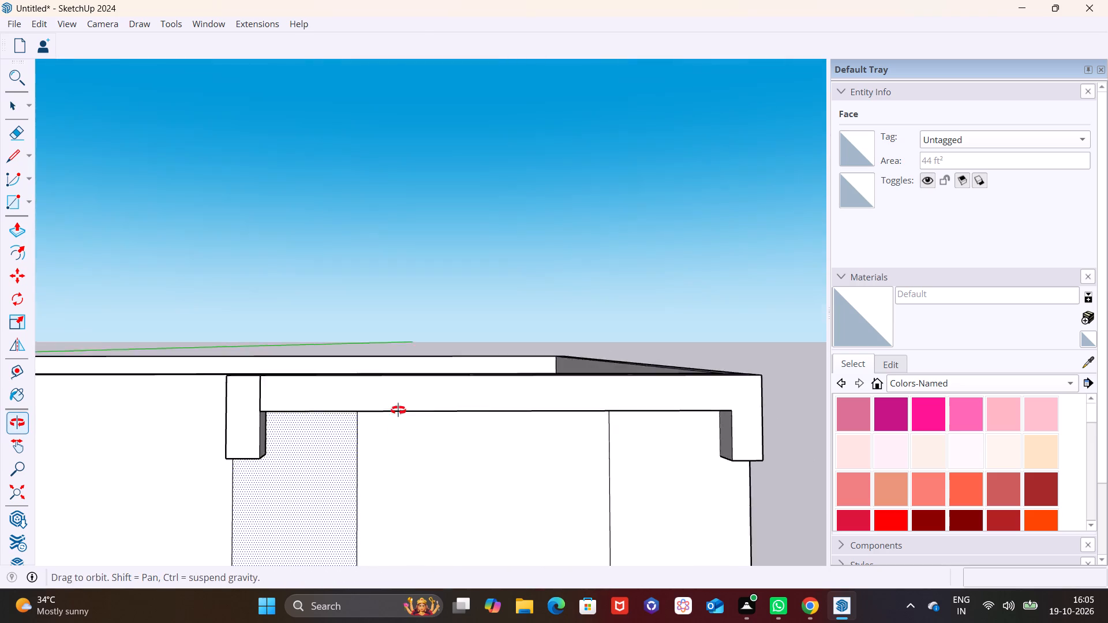
middle_drag(398, 410, 408, 386)
scroll(434, 436, down, 2)
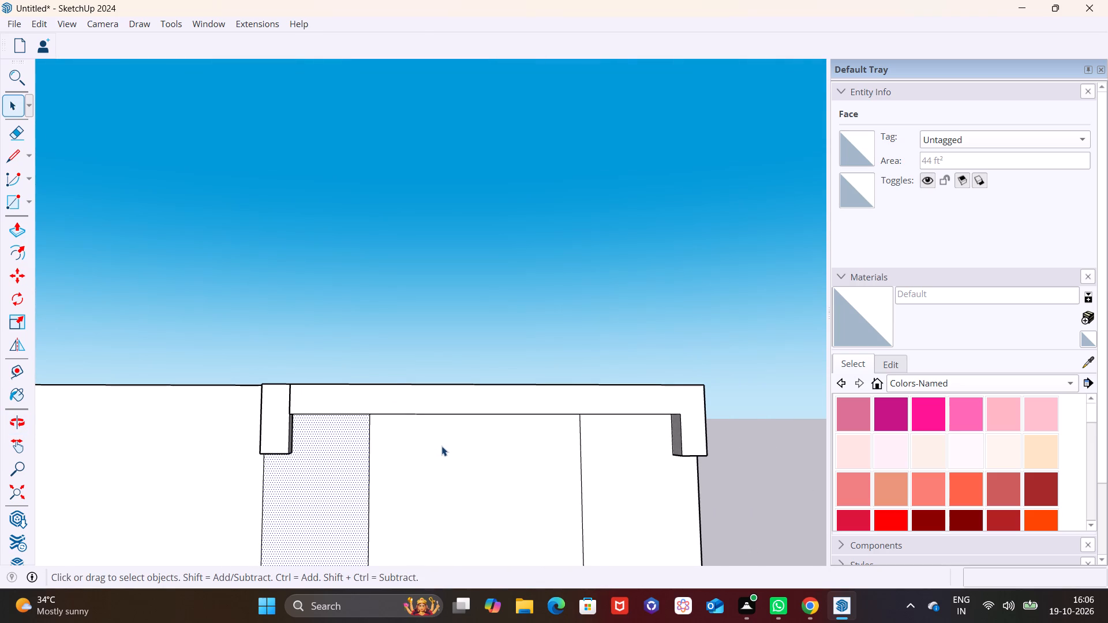
scroll(527, 463, down, 5)
middle_drag(496, 501, 493, 509)
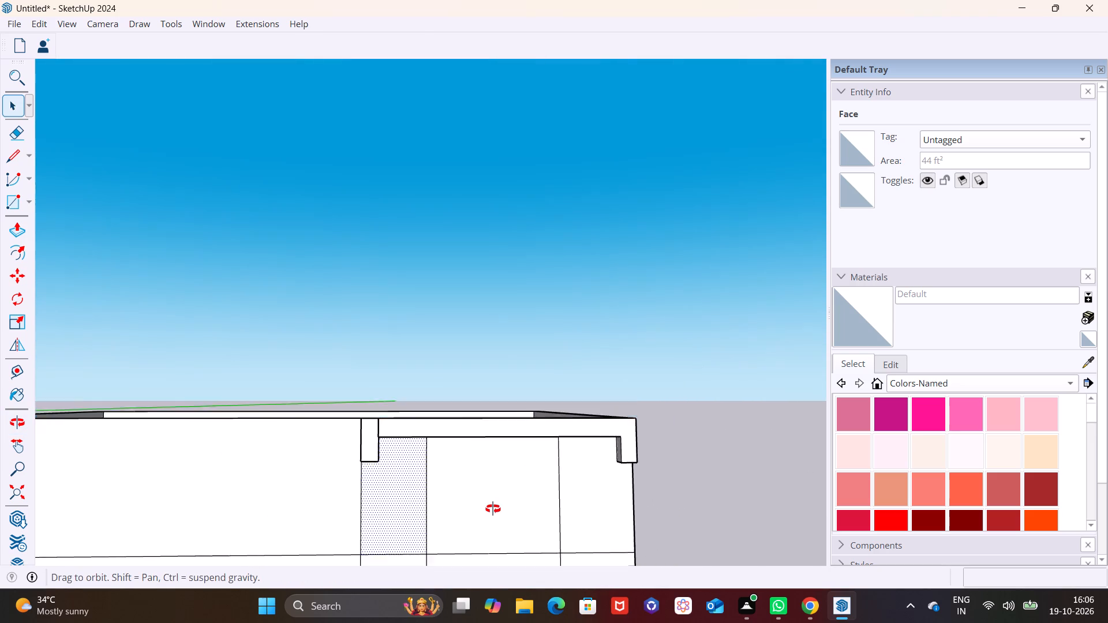
middle_drag(493, 509, 483, 523)
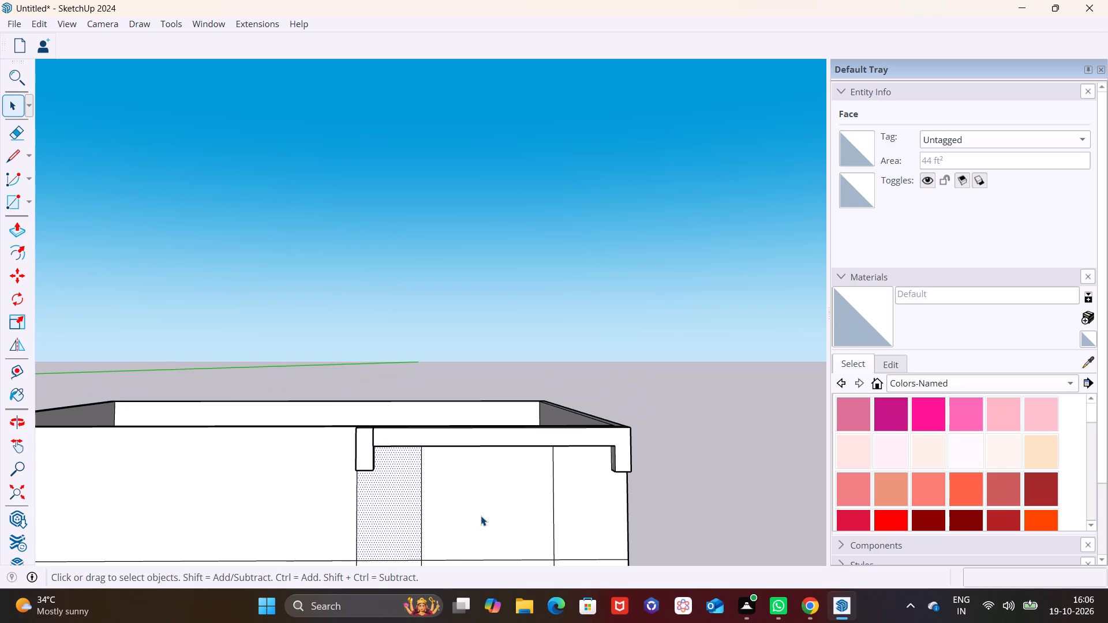
scroll(486, 498, down, 1)
middle_drag(486, 498, 470, 377)
middle_drag(473, 440, 503, 556)
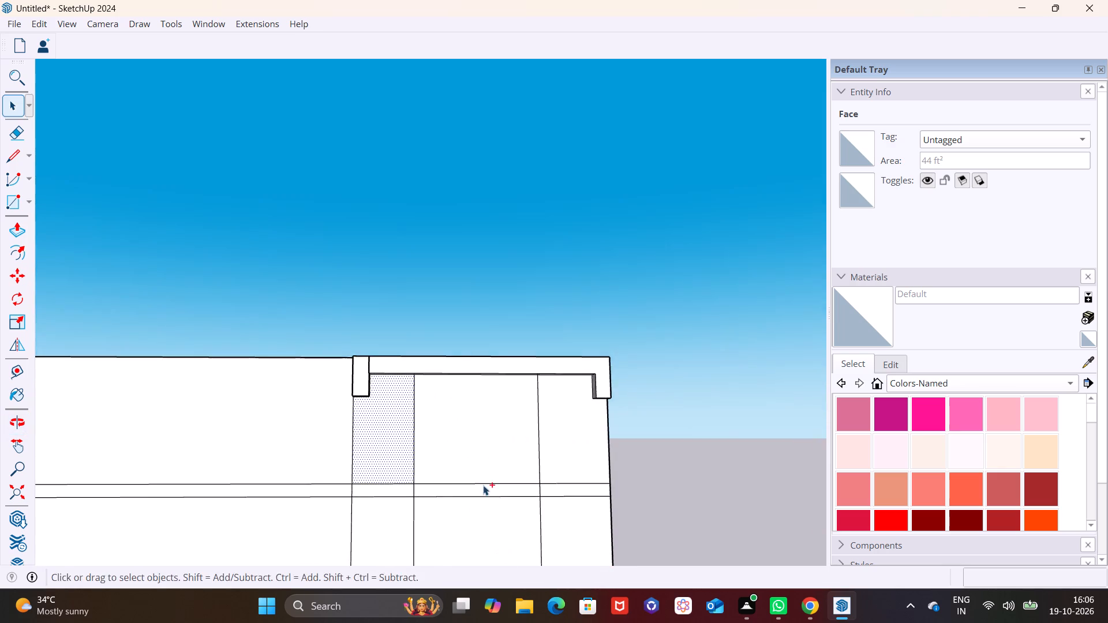
ctrl+middle_drag(483, 475, 483, 406)
middle_drag(459, 475, 484, 567)
scroll(477, 476, down, 1)
shift+middle_drag(469, 499, 421, 291)
scroll(415, 325, down, 1)
middle_drag(418, 350, 418, 373)
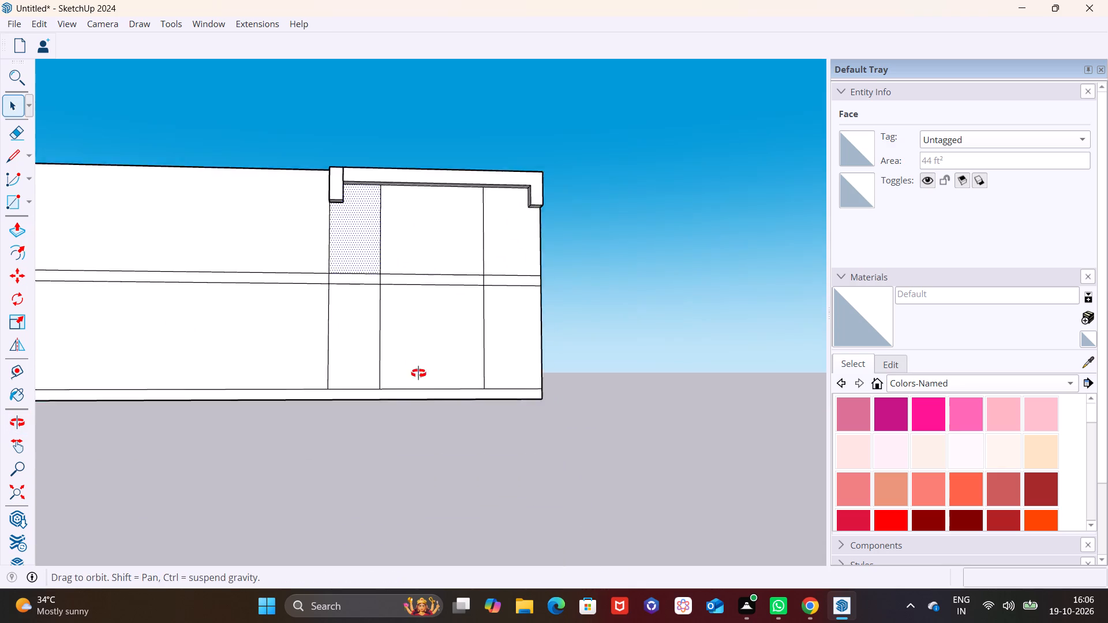
middle_drag(418, 373, 387, 472)
shift+middle_drag(411, 291, 464, 496)
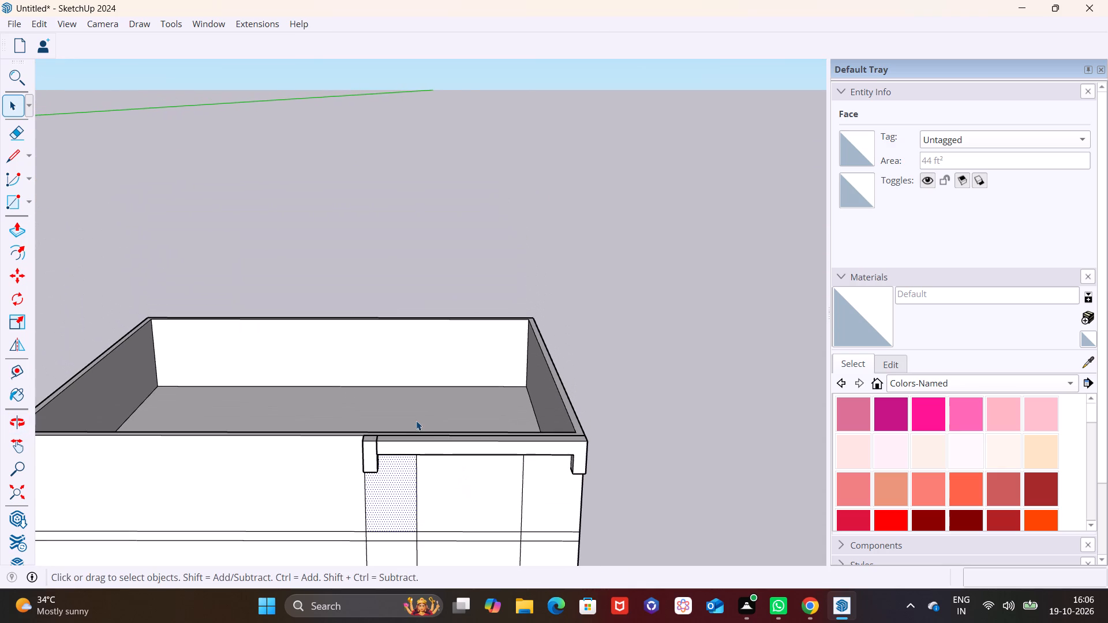
scroll(421, 424, down, 3)
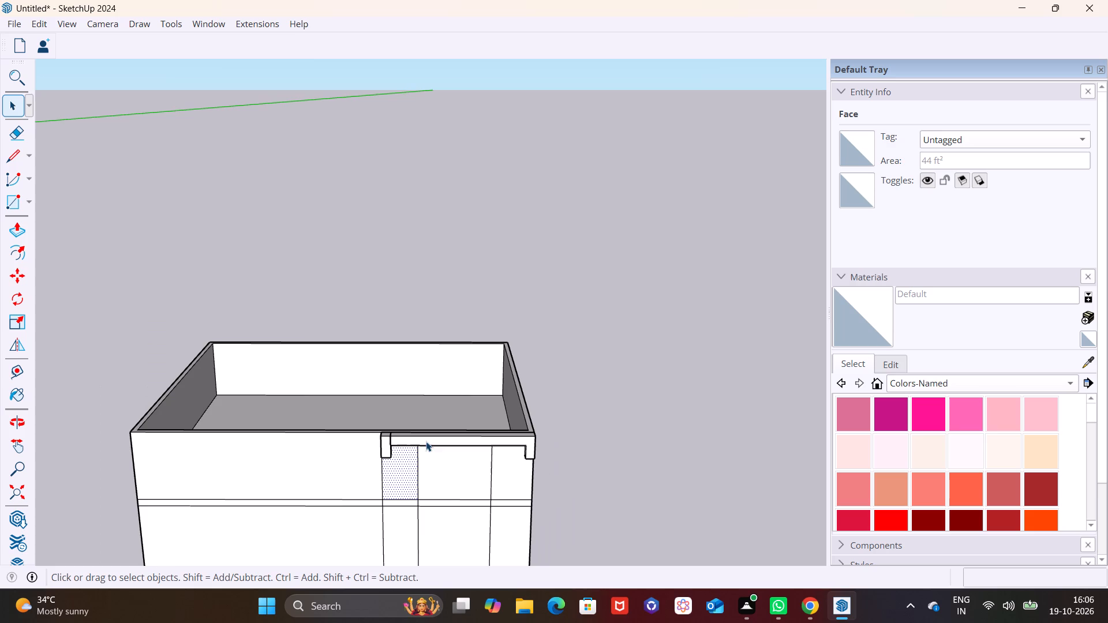
shift+middle_drag(480, 483, 479, 393)
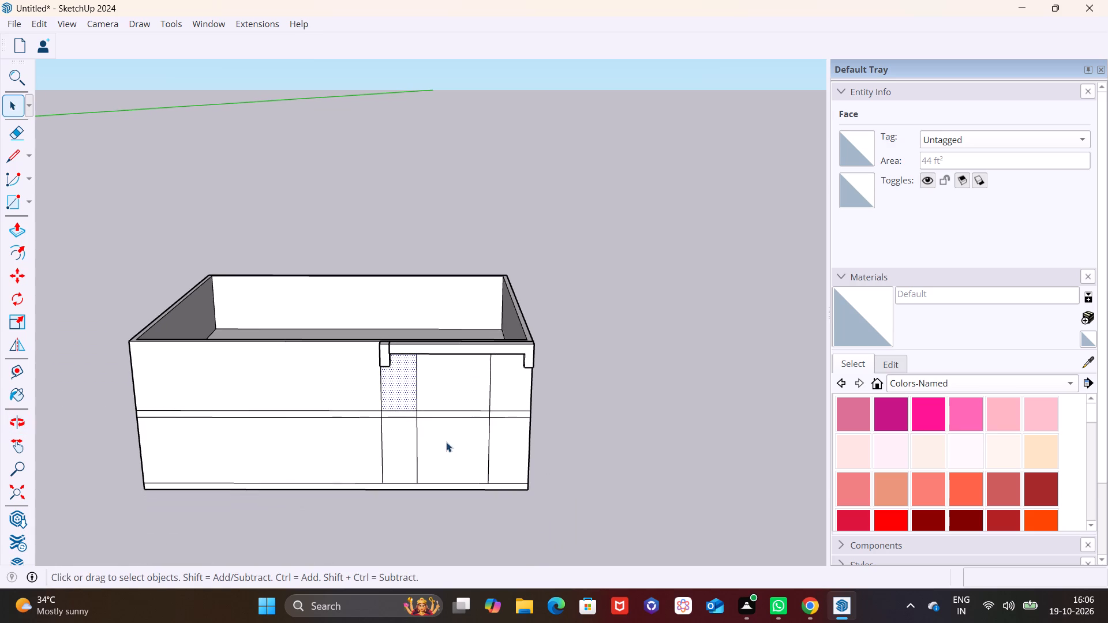
scroll(454, 444, up, 5)
middle_drag(415, 421, 415, 363)
scroll(415, 363, up, 3)
shift+middle_drag(415, 363, 362, 412)
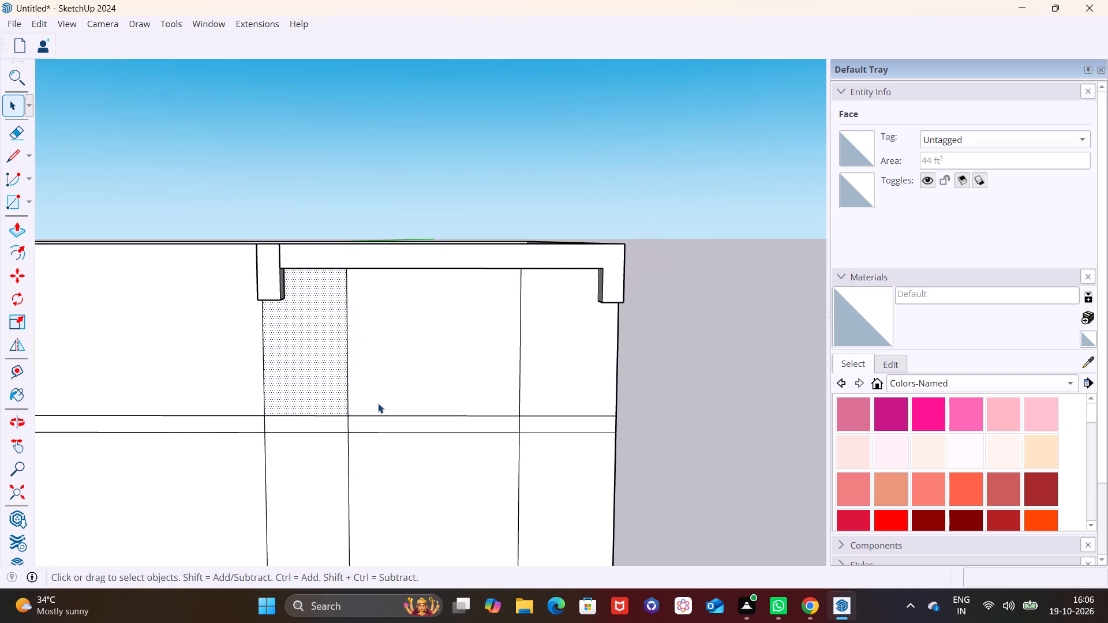
scroll(415, 420, down, 5)
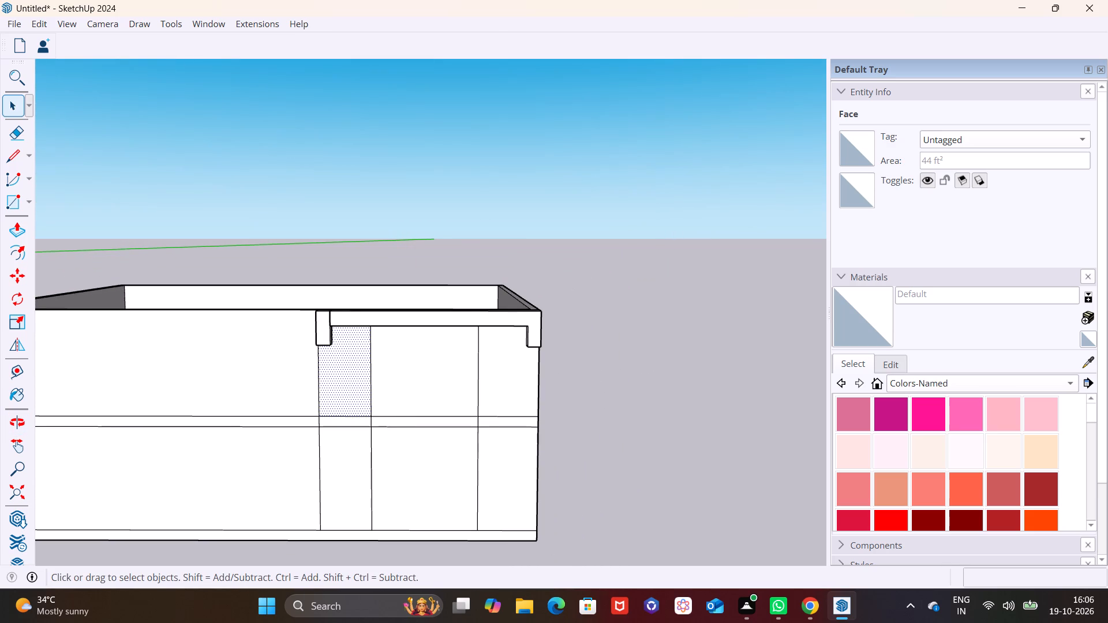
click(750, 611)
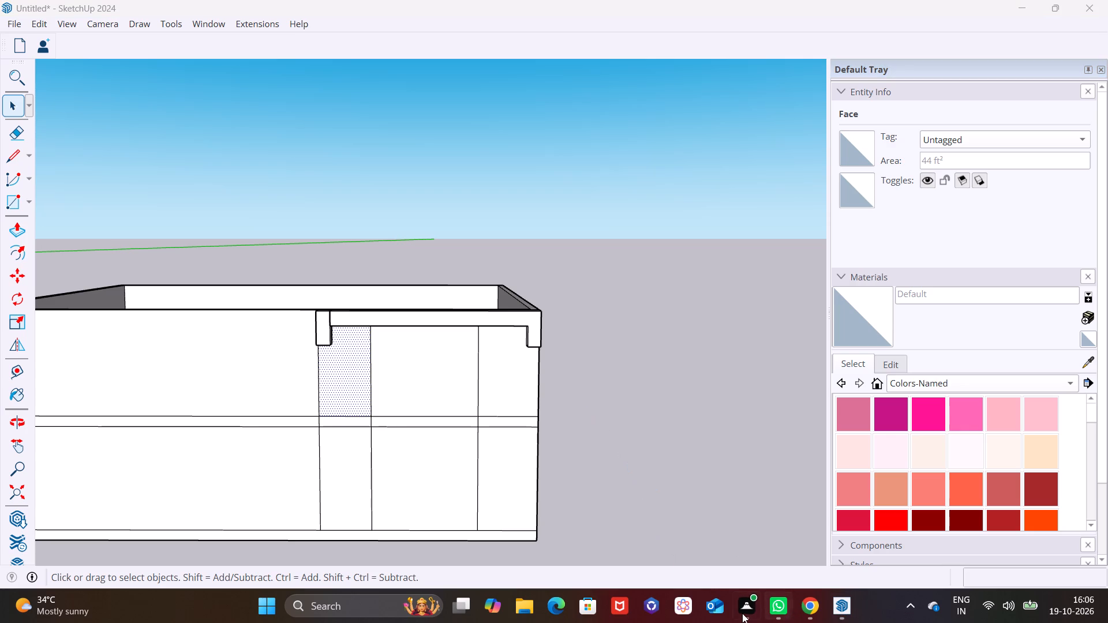
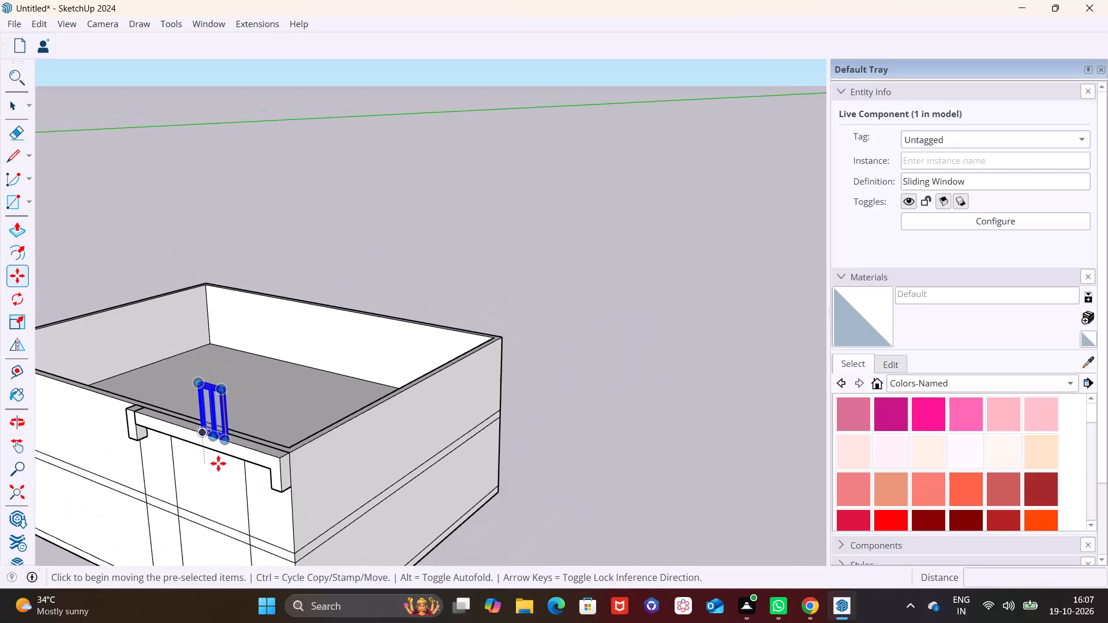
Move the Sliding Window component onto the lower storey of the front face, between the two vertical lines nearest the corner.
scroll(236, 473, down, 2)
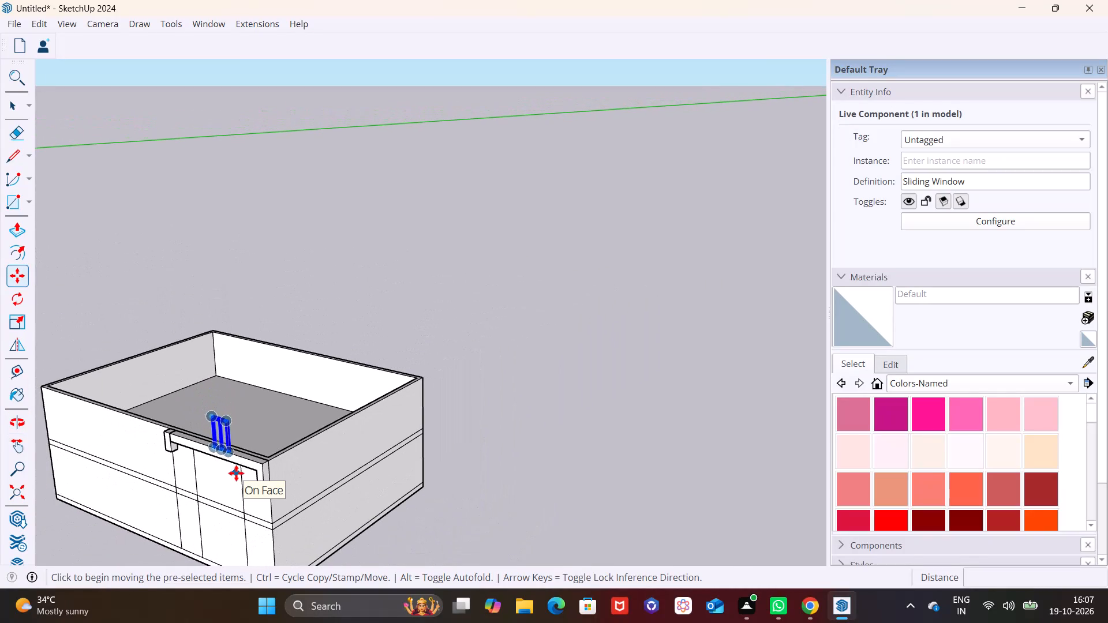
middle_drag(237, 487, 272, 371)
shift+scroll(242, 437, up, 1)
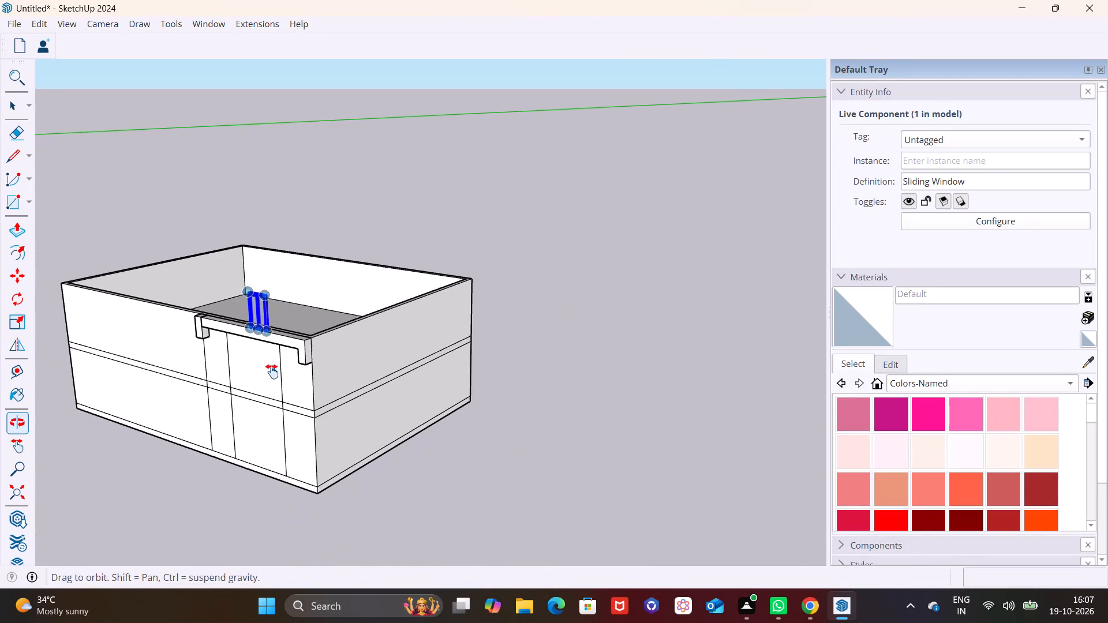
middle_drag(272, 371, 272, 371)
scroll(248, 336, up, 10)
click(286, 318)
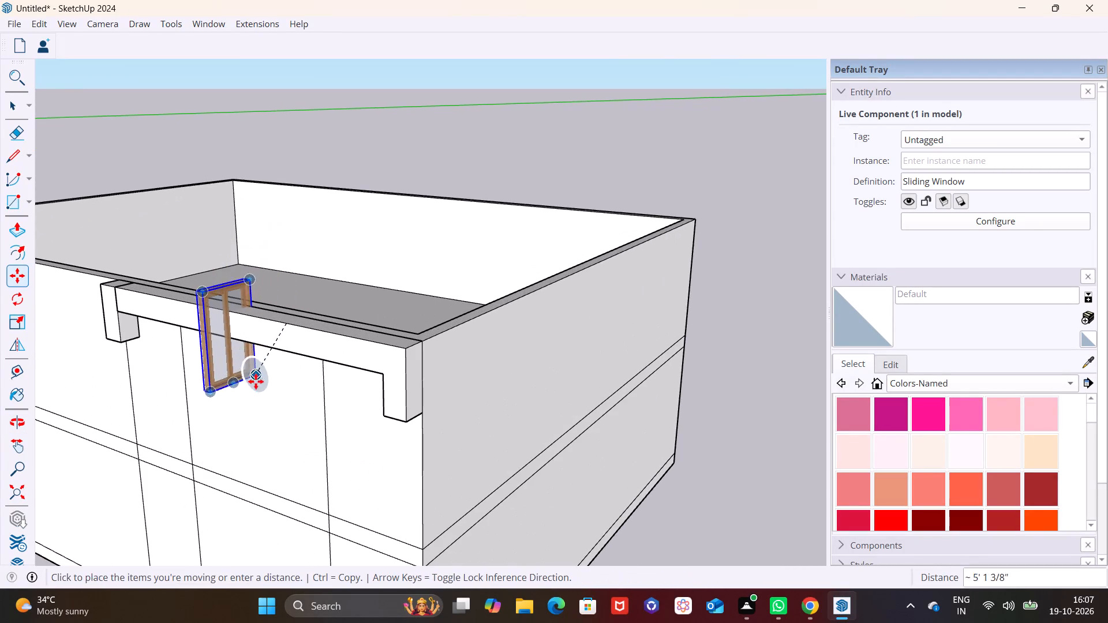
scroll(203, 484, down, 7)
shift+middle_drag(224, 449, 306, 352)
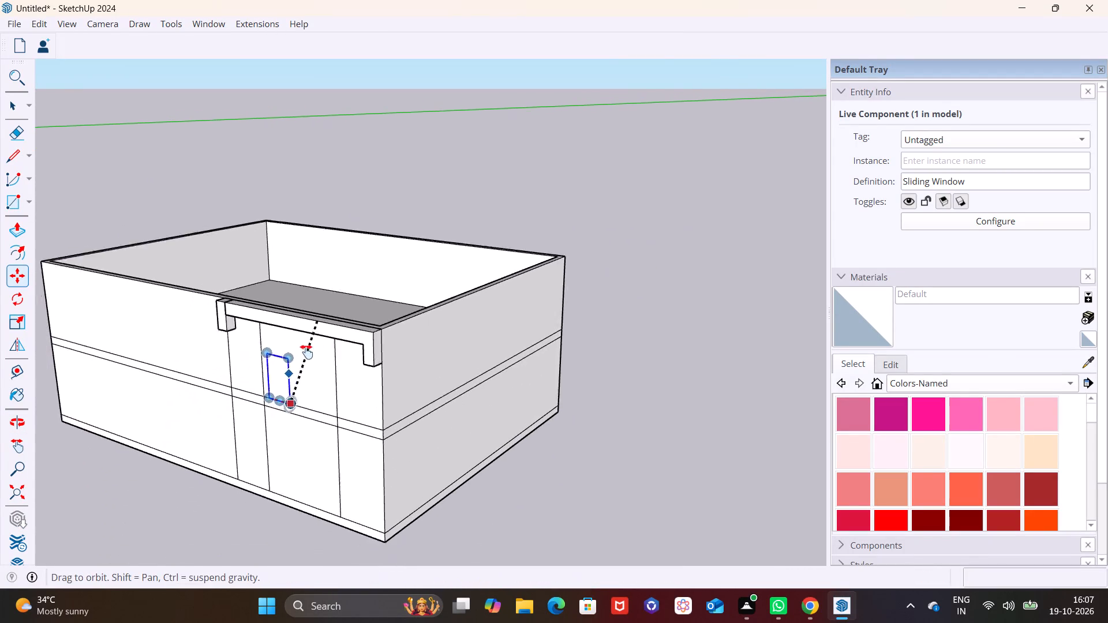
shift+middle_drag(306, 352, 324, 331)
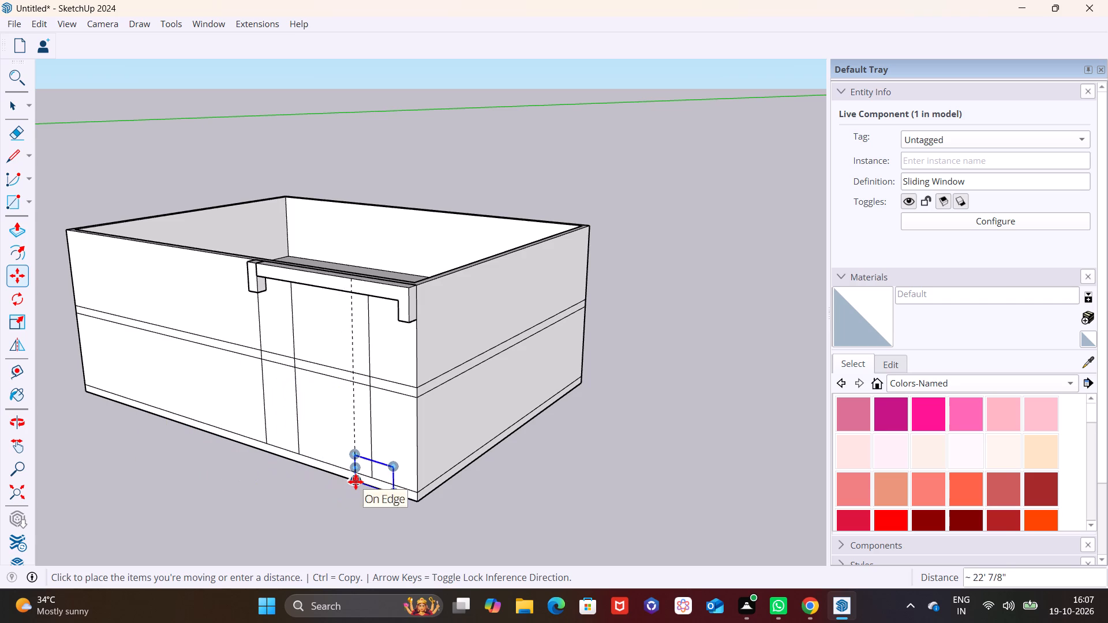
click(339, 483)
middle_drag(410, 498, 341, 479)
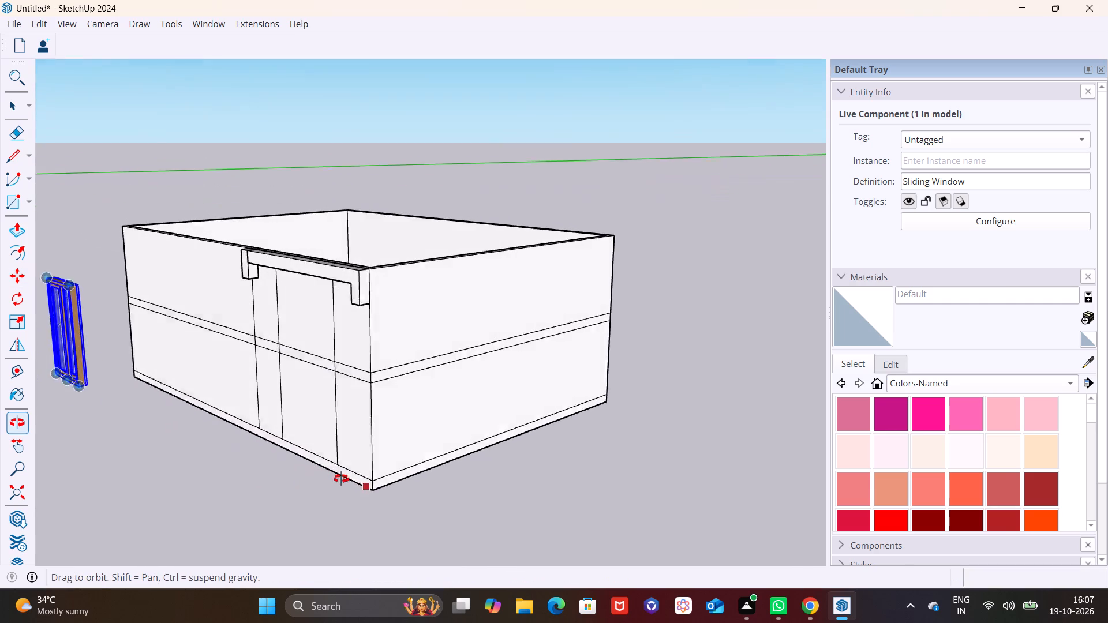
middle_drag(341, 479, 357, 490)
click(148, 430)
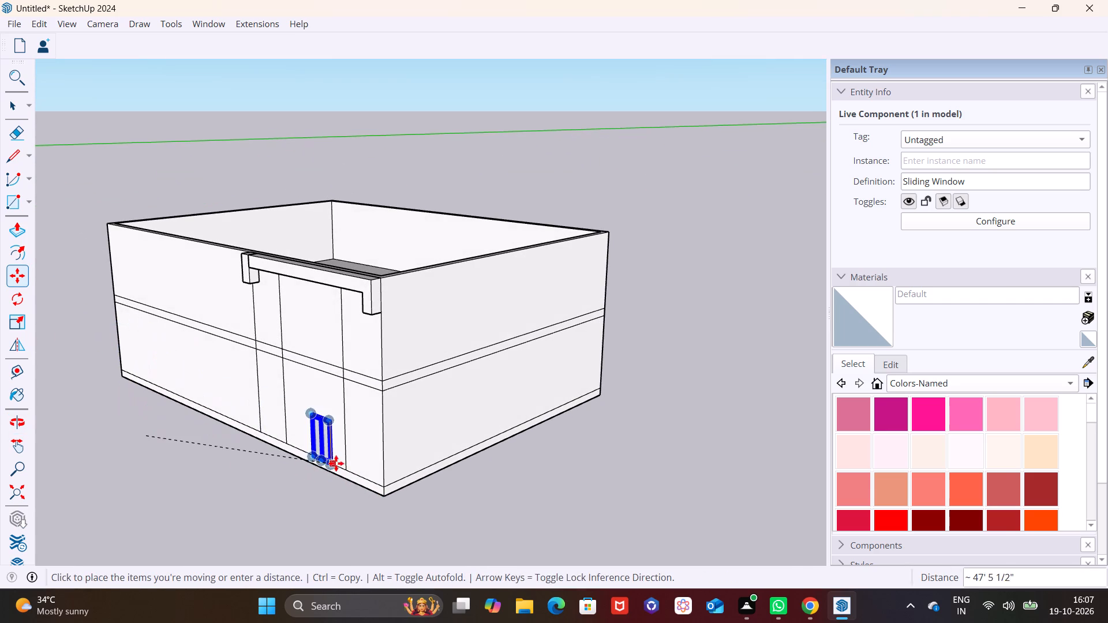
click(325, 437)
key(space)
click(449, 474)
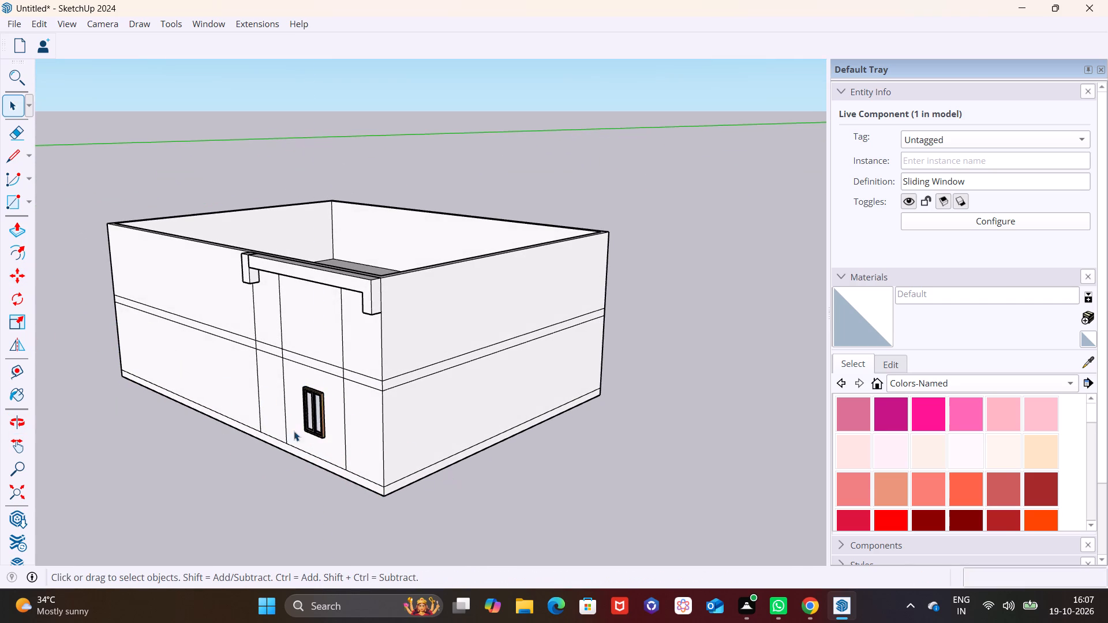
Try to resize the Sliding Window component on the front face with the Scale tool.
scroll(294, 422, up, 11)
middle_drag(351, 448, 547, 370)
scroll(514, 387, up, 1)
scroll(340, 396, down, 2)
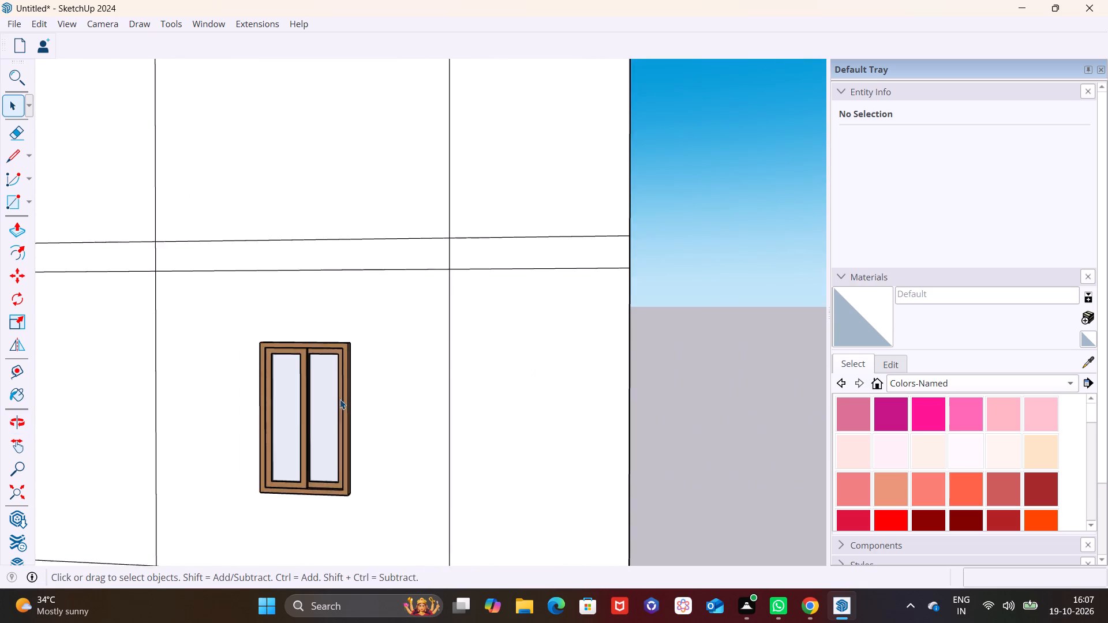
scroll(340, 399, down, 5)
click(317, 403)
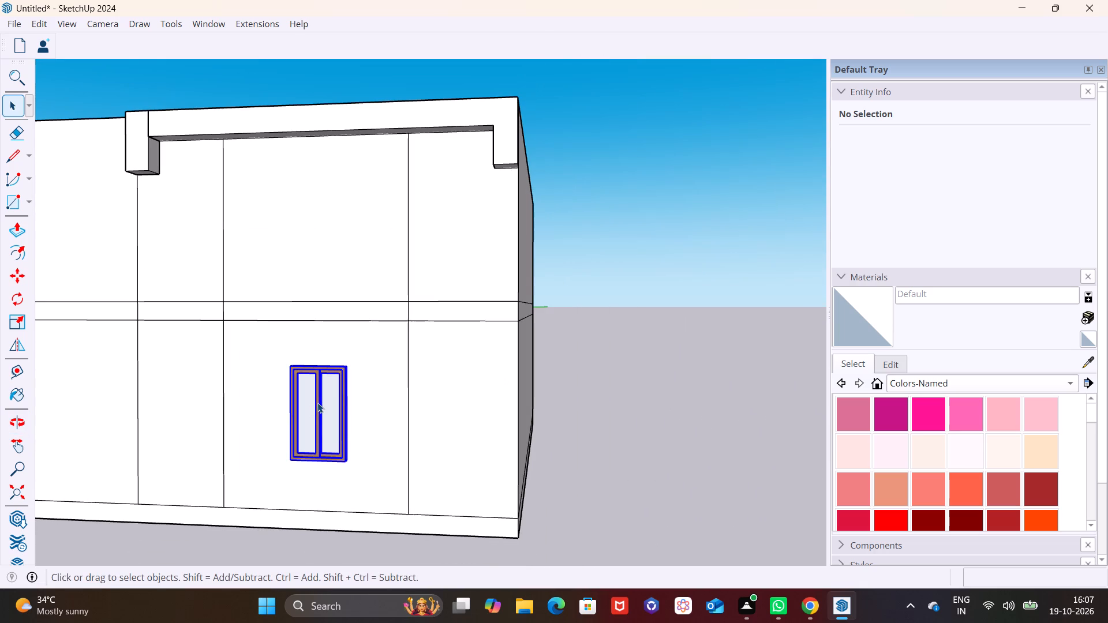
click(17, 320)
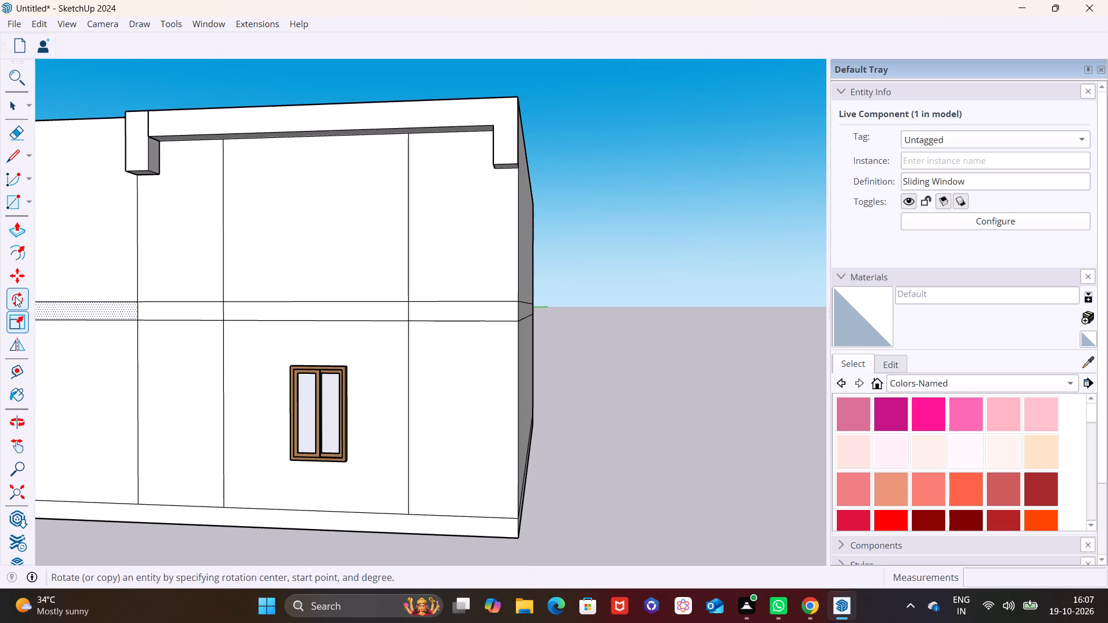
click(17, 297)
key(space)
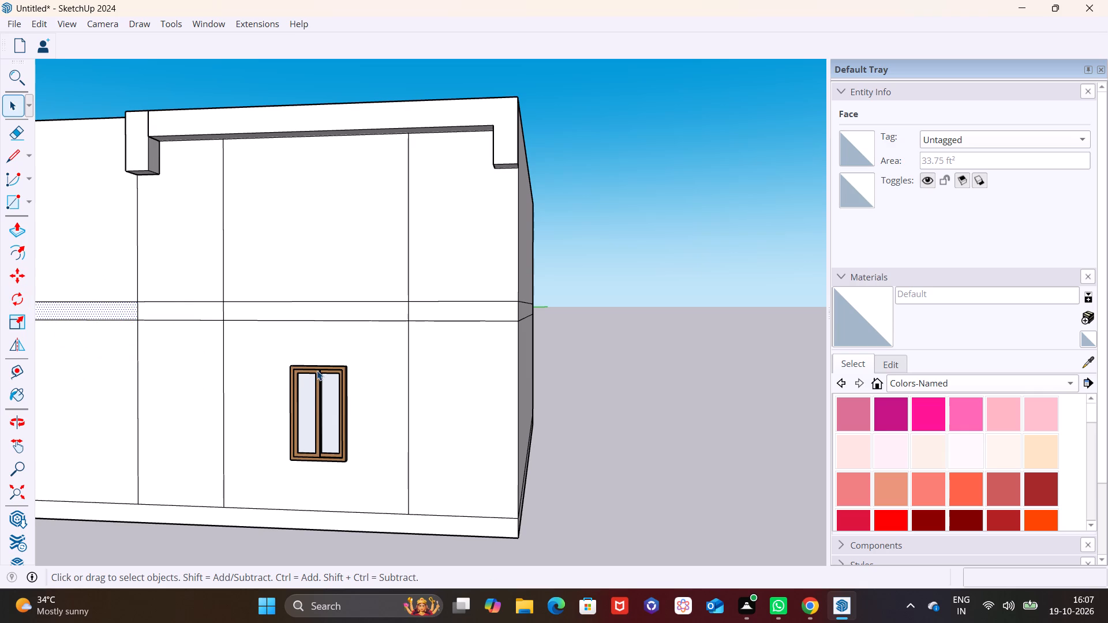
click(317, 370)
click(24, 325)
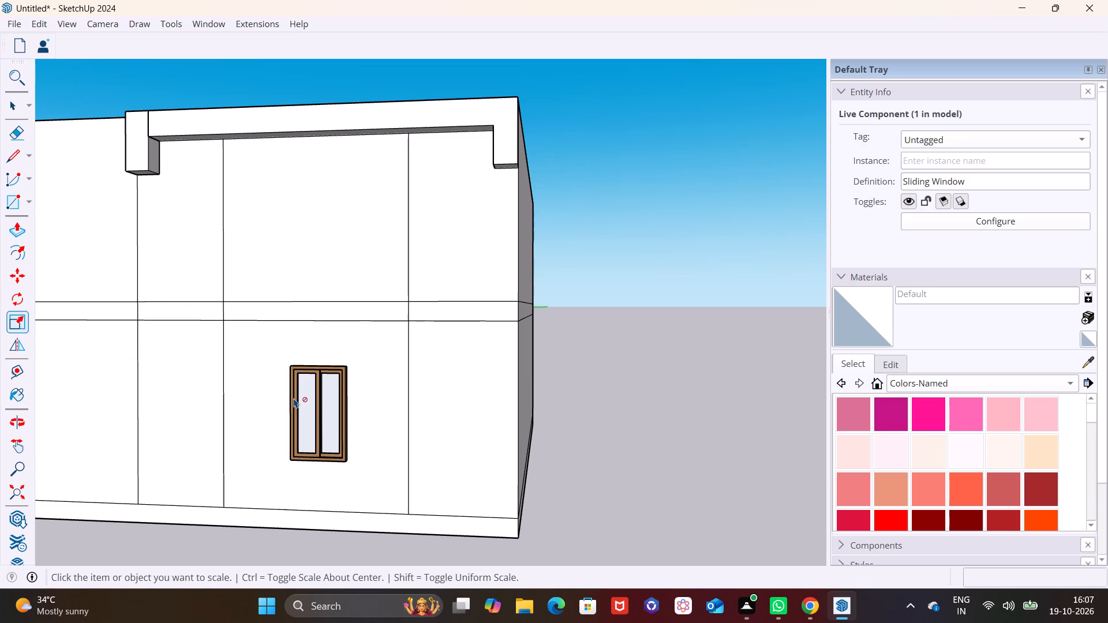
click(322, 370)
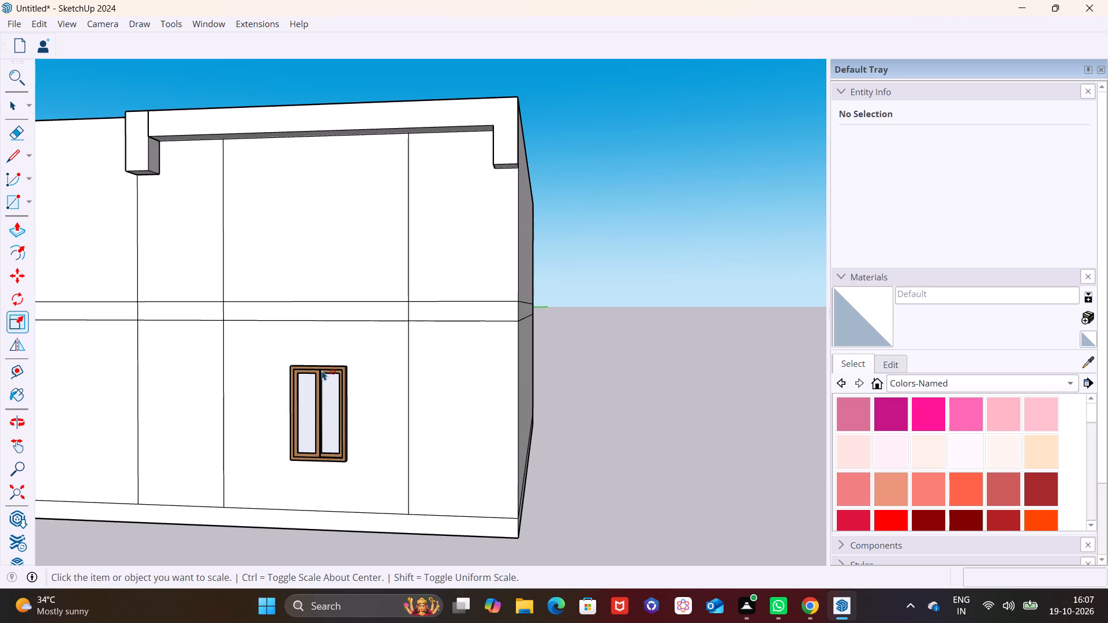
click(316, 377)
Delete the Sliding Window component from the front face.
click(319, 367)
key(Delete)
drag(323, 370, 134, 374)
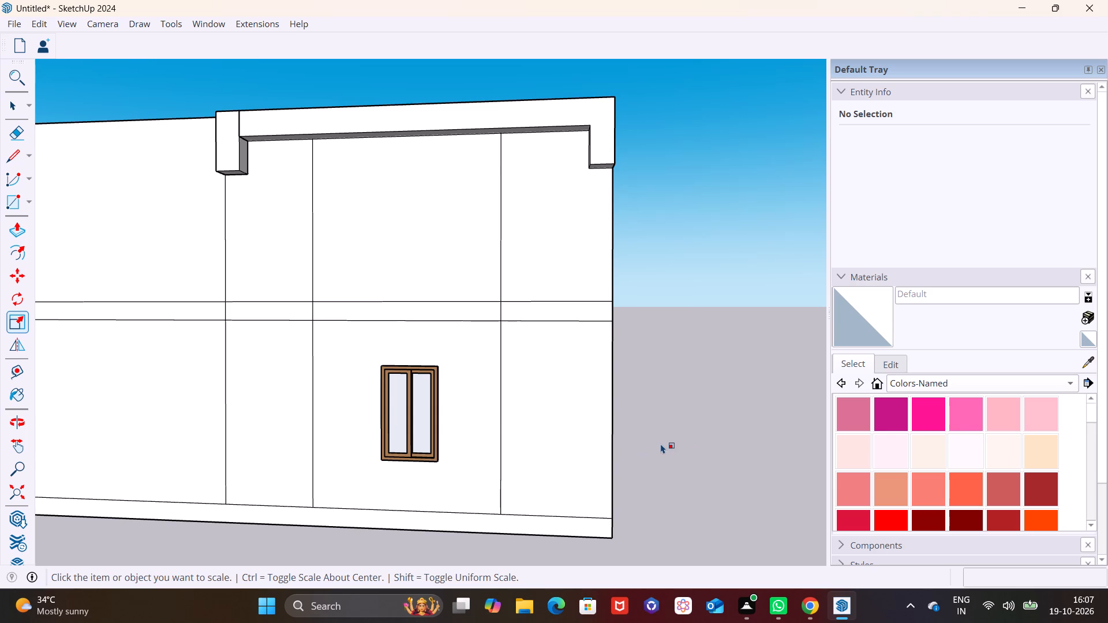
key(space)
click(656, 444)
click(400, 369)
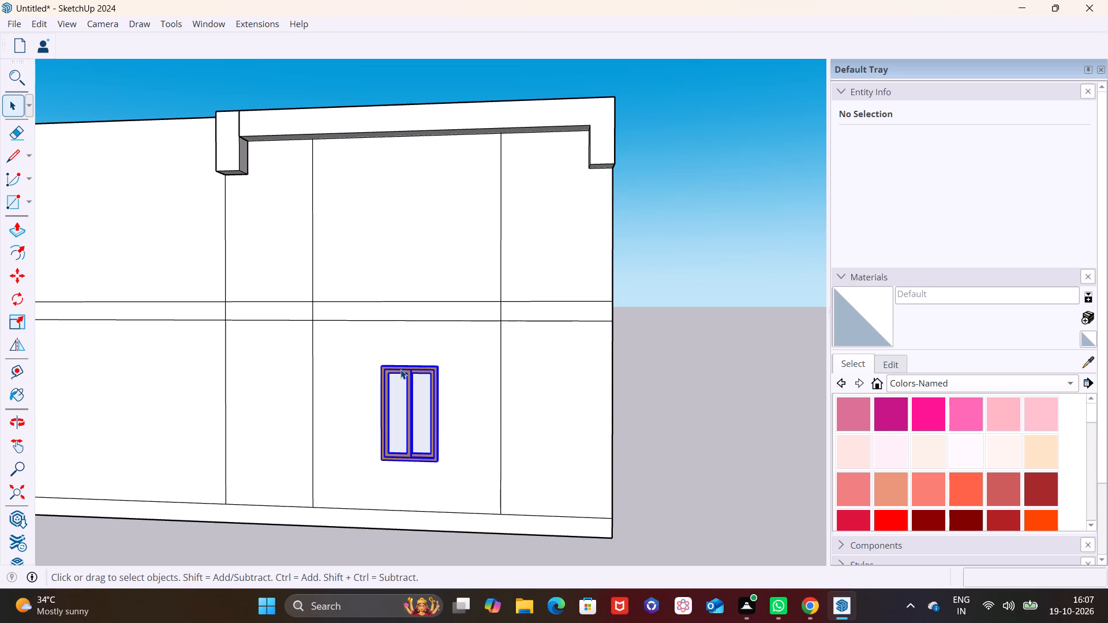
key(Delete)
Load the 295 KB two-pane WİNDOW model from 3D Warehouse and place it on the lower front wall between the vertical lines.
click(213, 27)
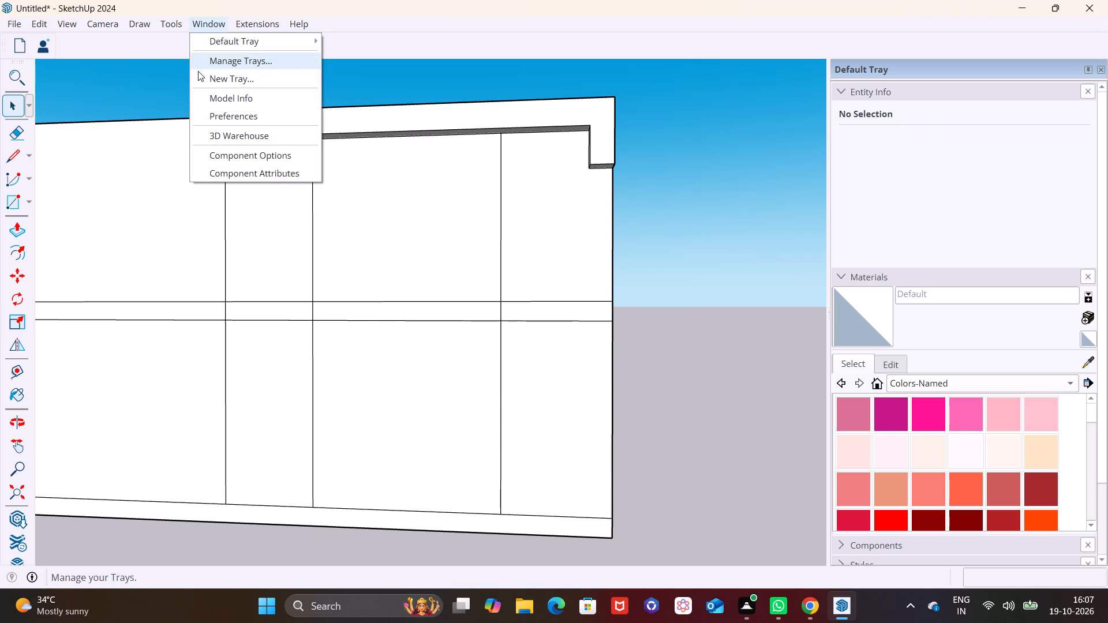
click(236, 138)
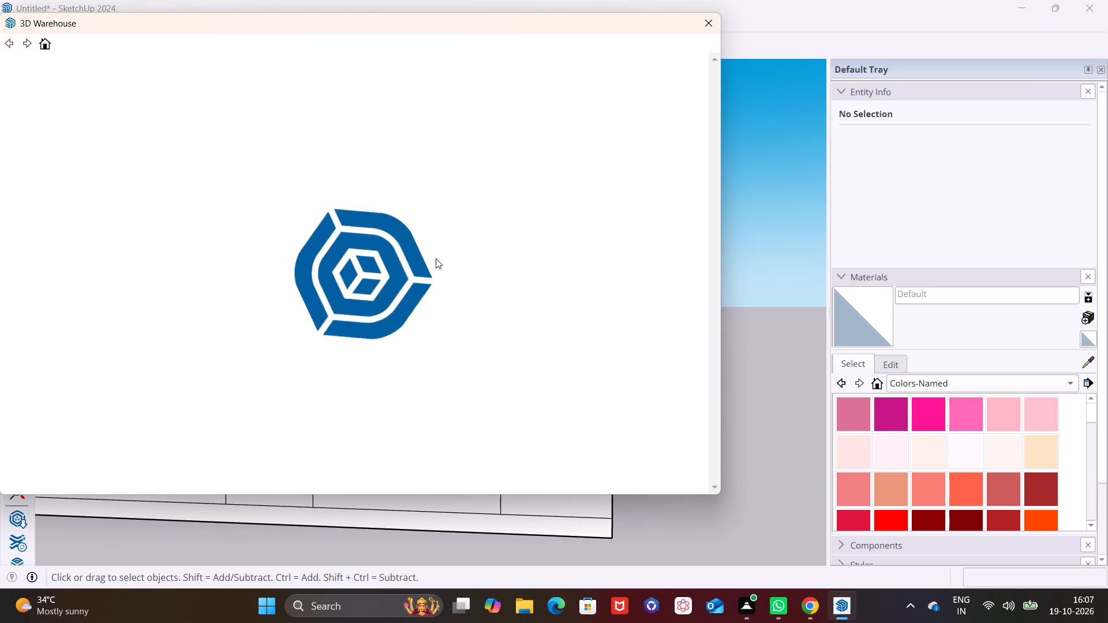
scroll(436, 258, down, 2)
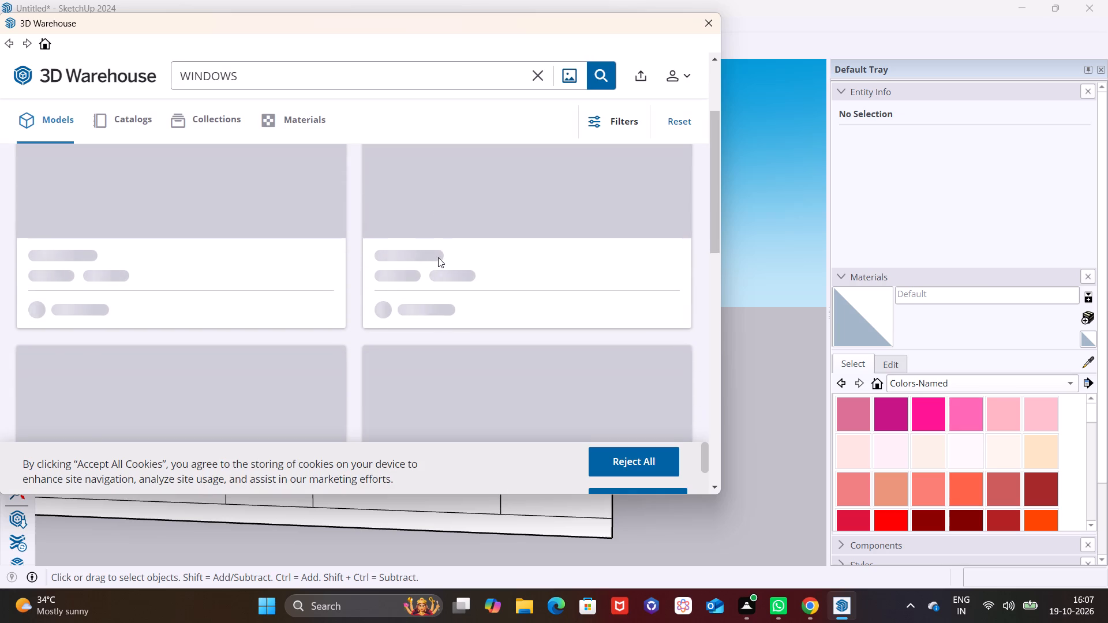
middle_drag(442, 264, 448, 299)
scroll(455, 286, down, 5)
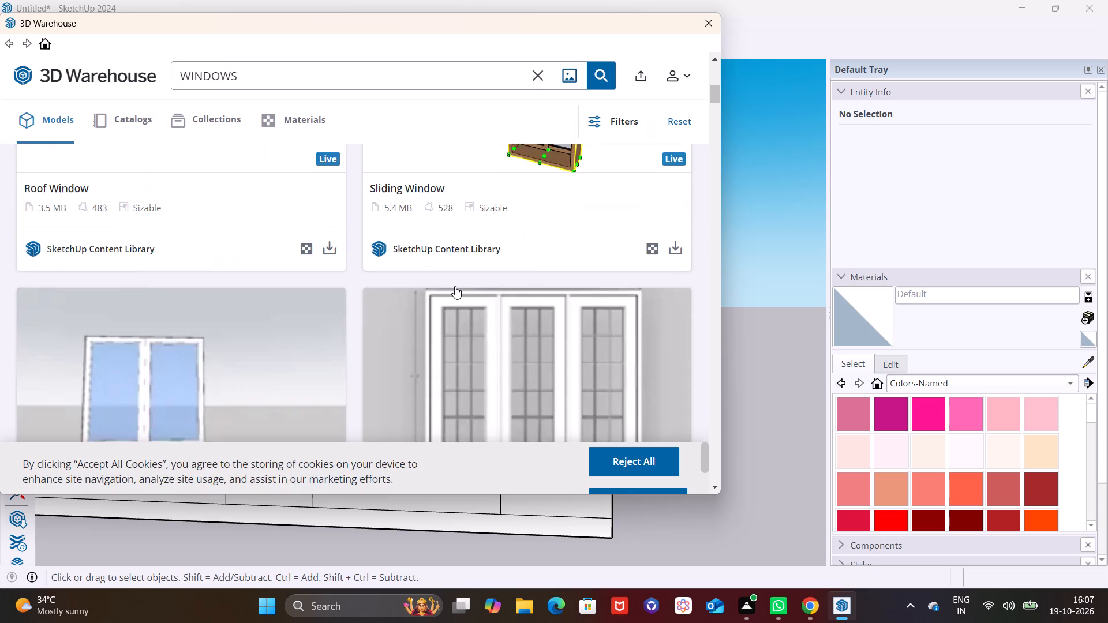
scroll(455, 286, down, 13)
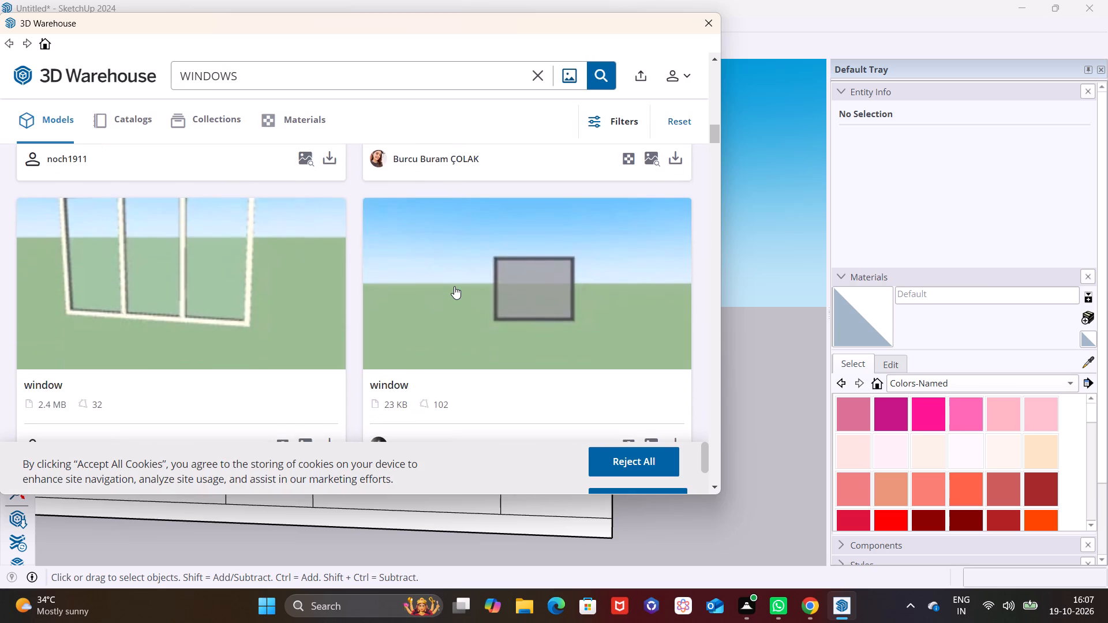
scroll(454, 286, down, 10)
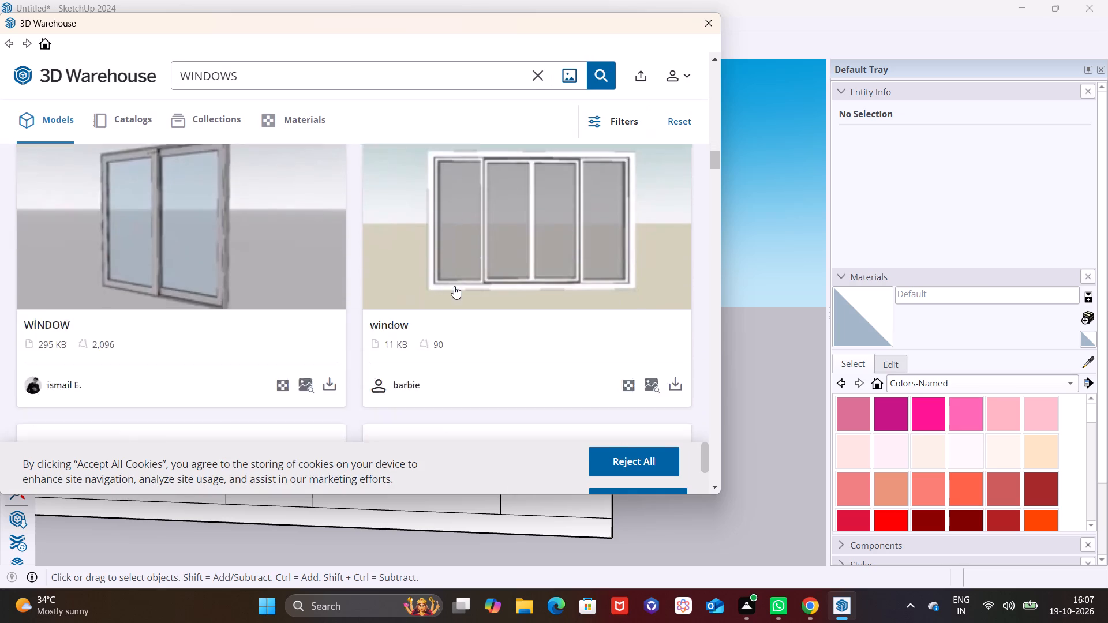
scroll(454, 286, up, 2)
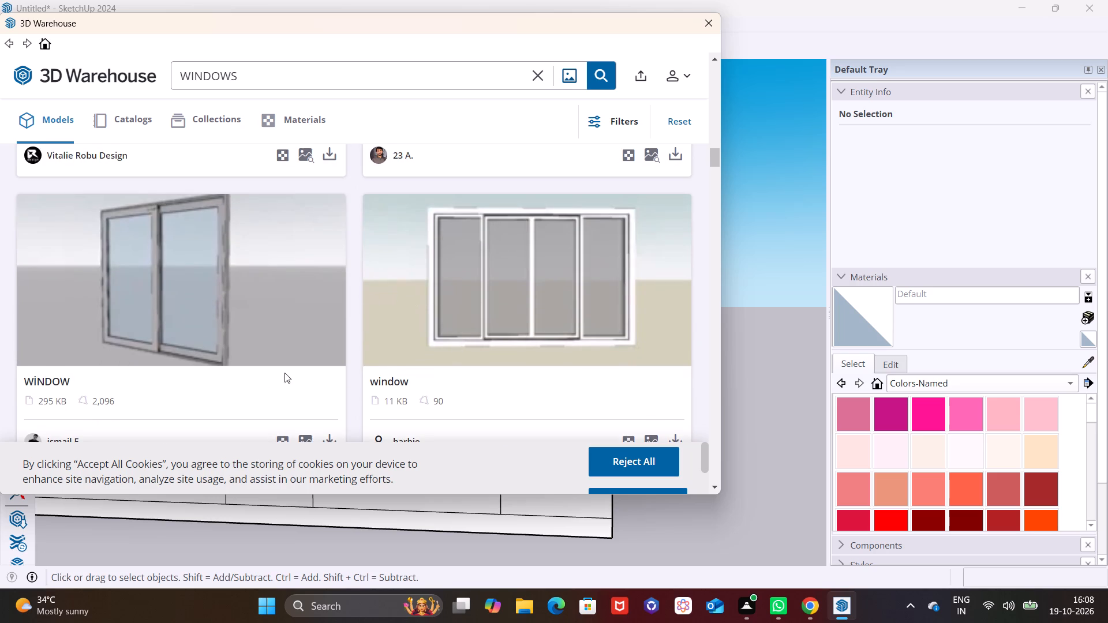
scroll(285, 373, down, 1)
click(327, 369)
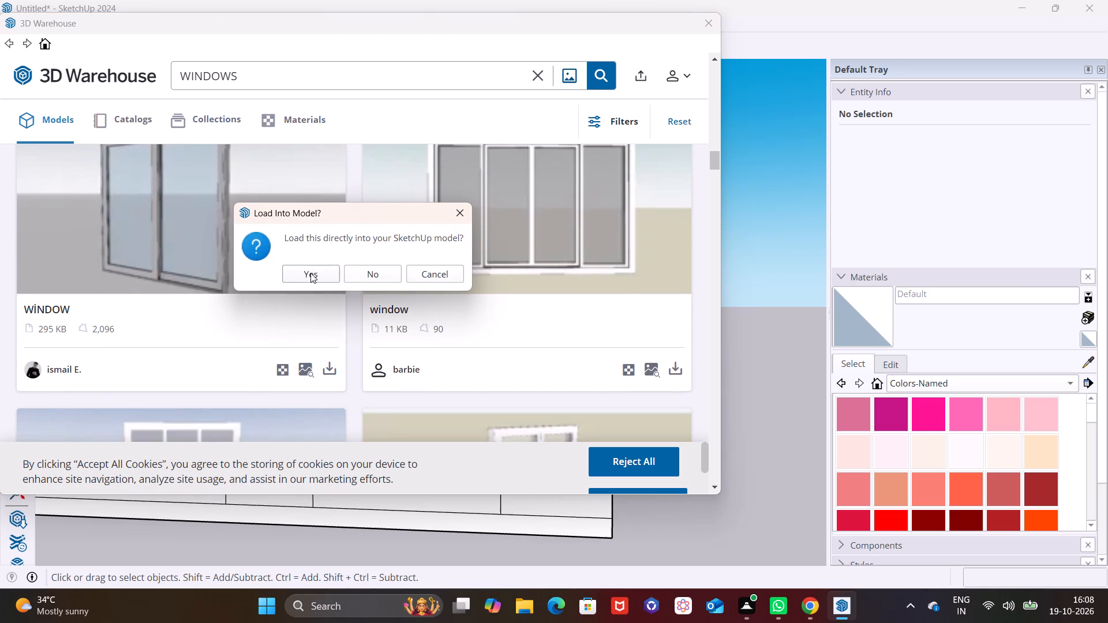
click(310, 273)
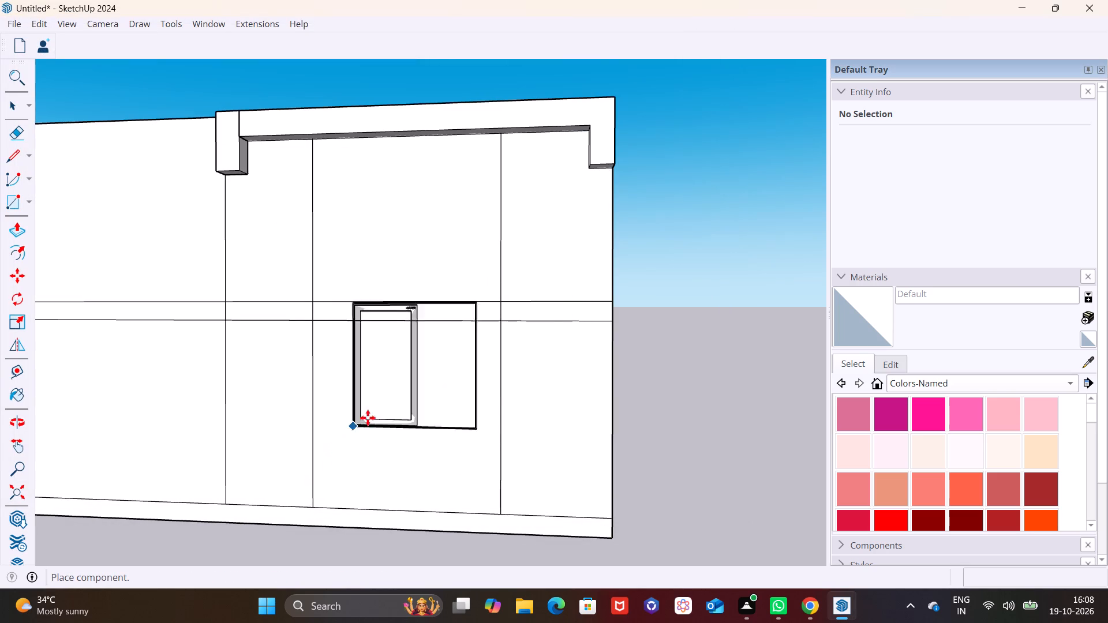
click(350, 459)
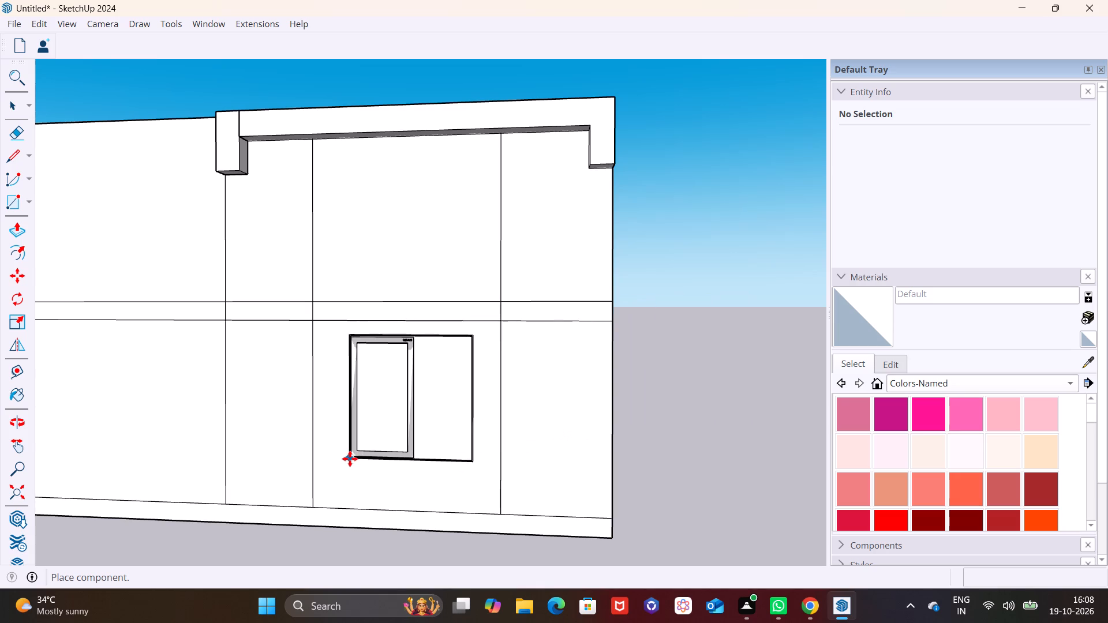
Move the placed window outward along the green axis by about 1' 3/16" so it projects from the front wall.
middle_drag(540, 419, 354, 501)
scroll(331, 464, up, 5)
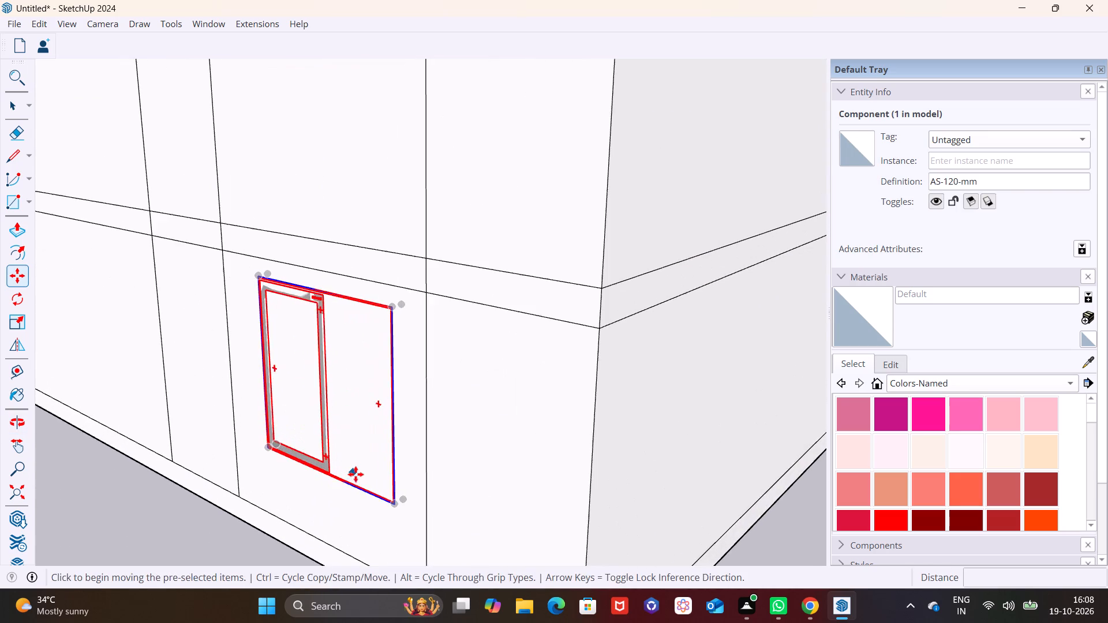
middle_drag(362, 474, 311, 380)
click(342, 410)
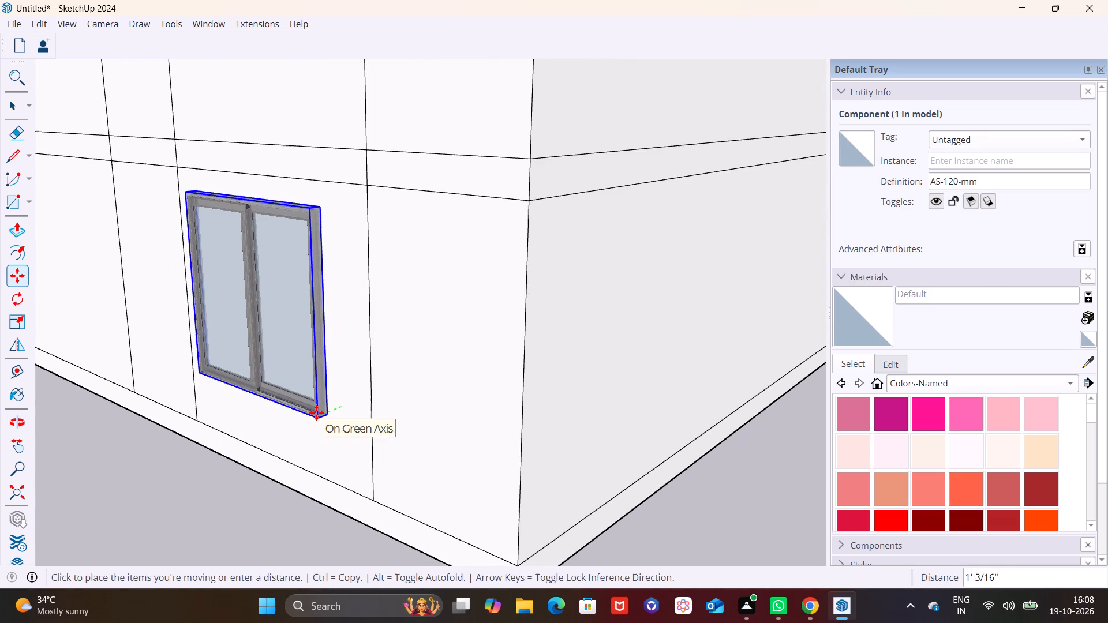
click(316, 412)
key(space)
click(737, 503)
Scale the window wider along the red axis by about 1.24, stretching its corner-side edge to the nearby vertical line.
scroll(438, 386, down, 2)
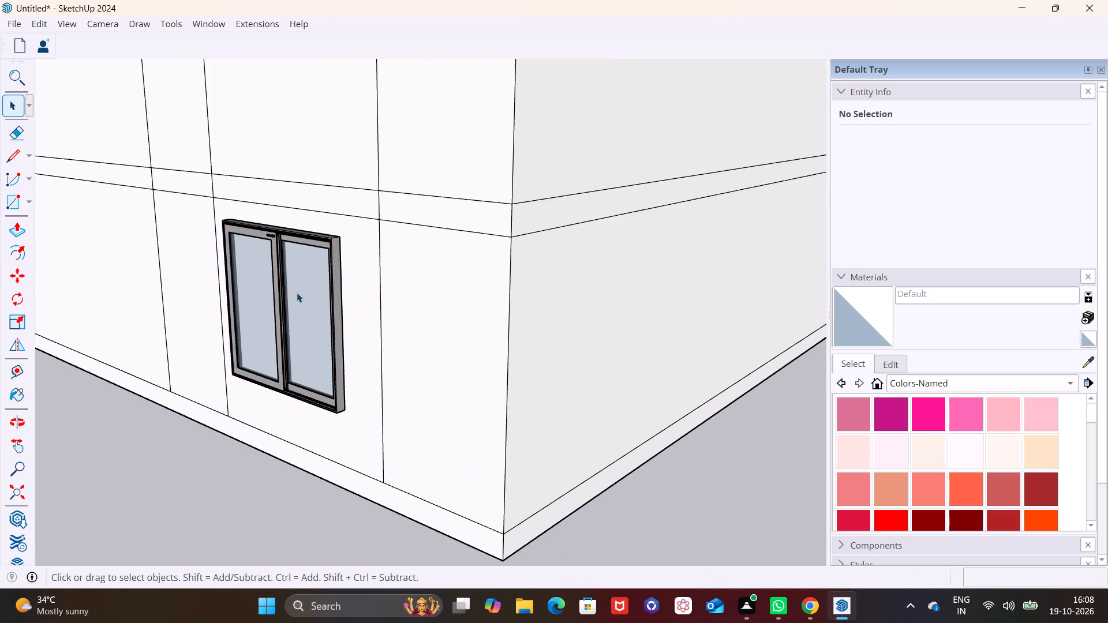
middle_drag(295, 291, 549, 247)
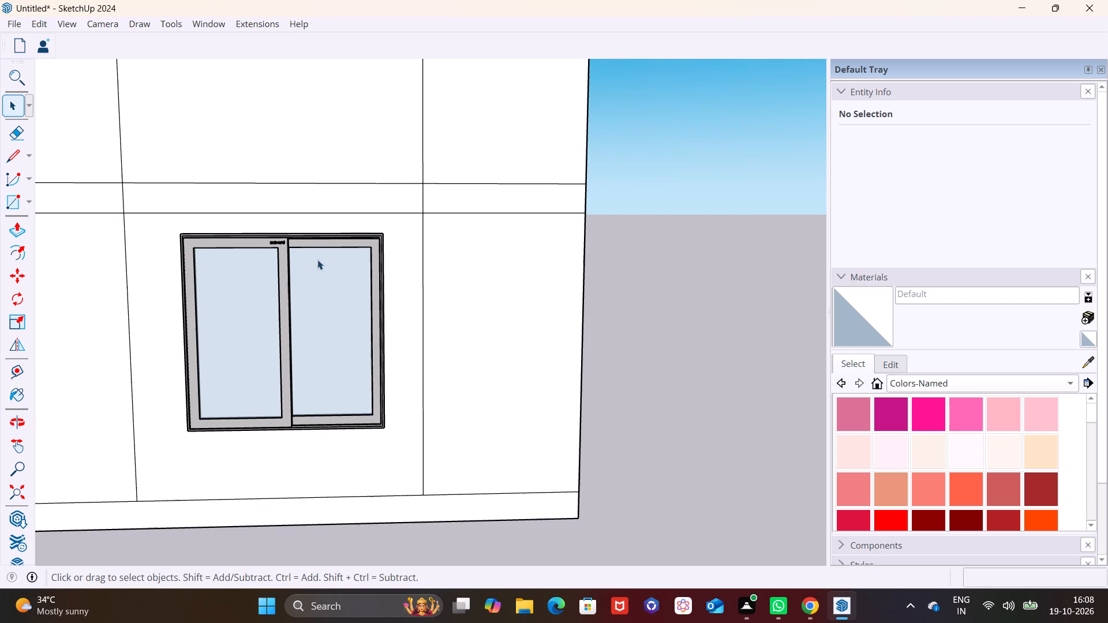
click(275, 237)
click(27, 322)
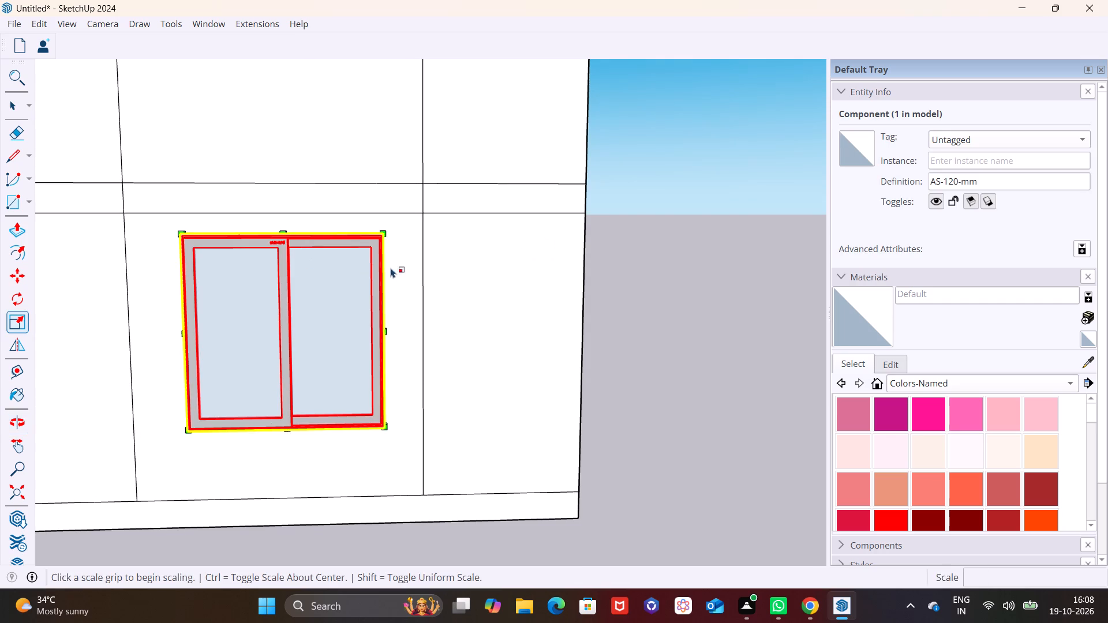
middle_drag(395, 265, 264, 333)
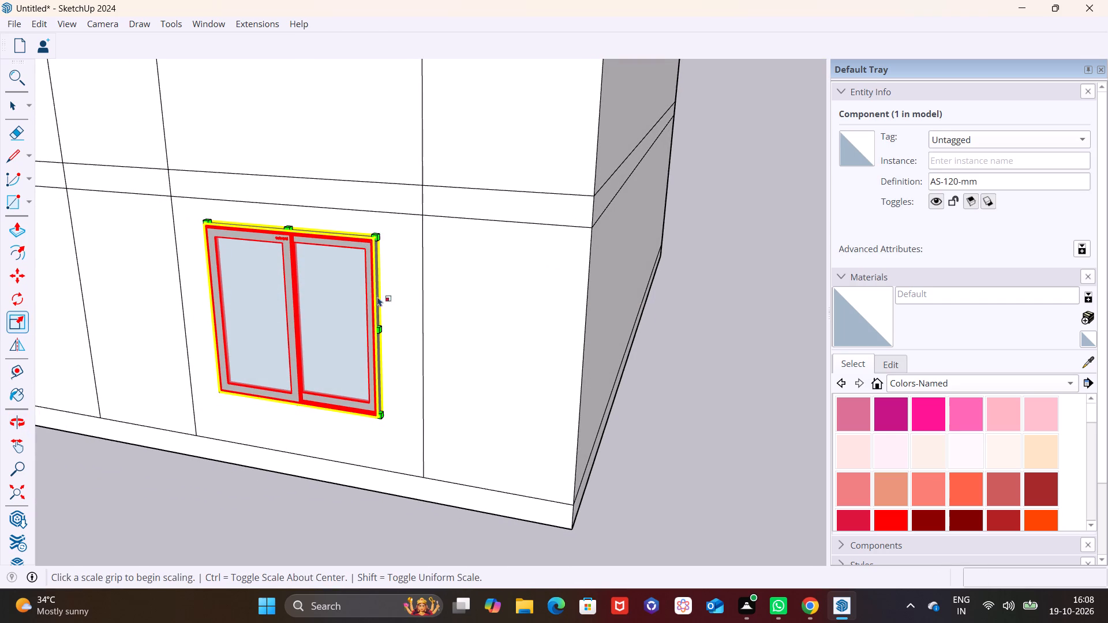
scroll(379, 329, up, 9)
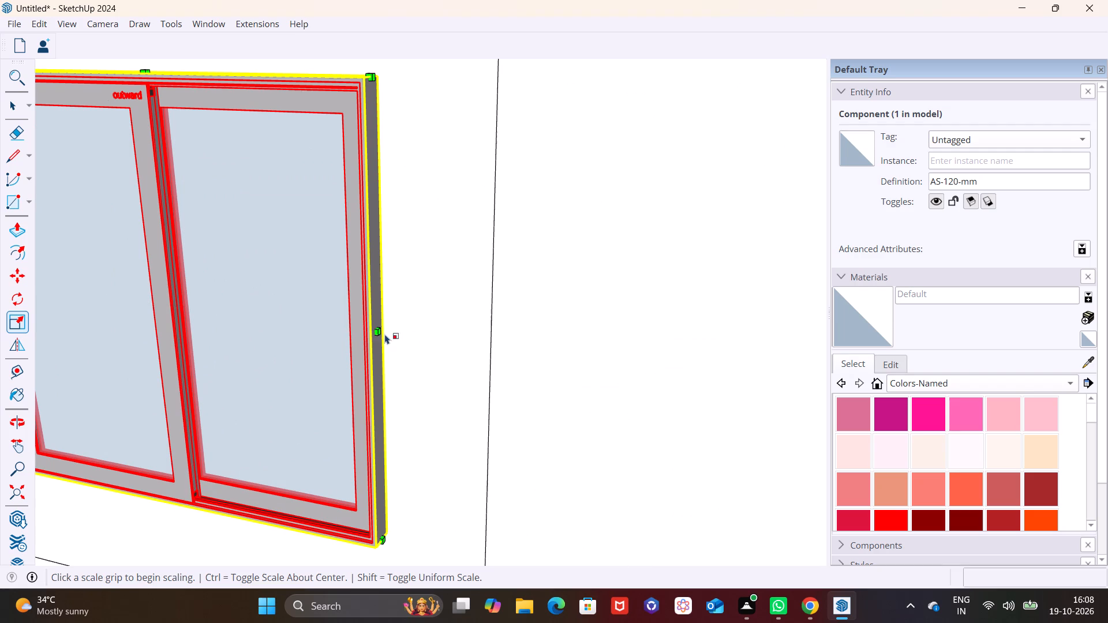
click(380, 333)
click(491, 339)
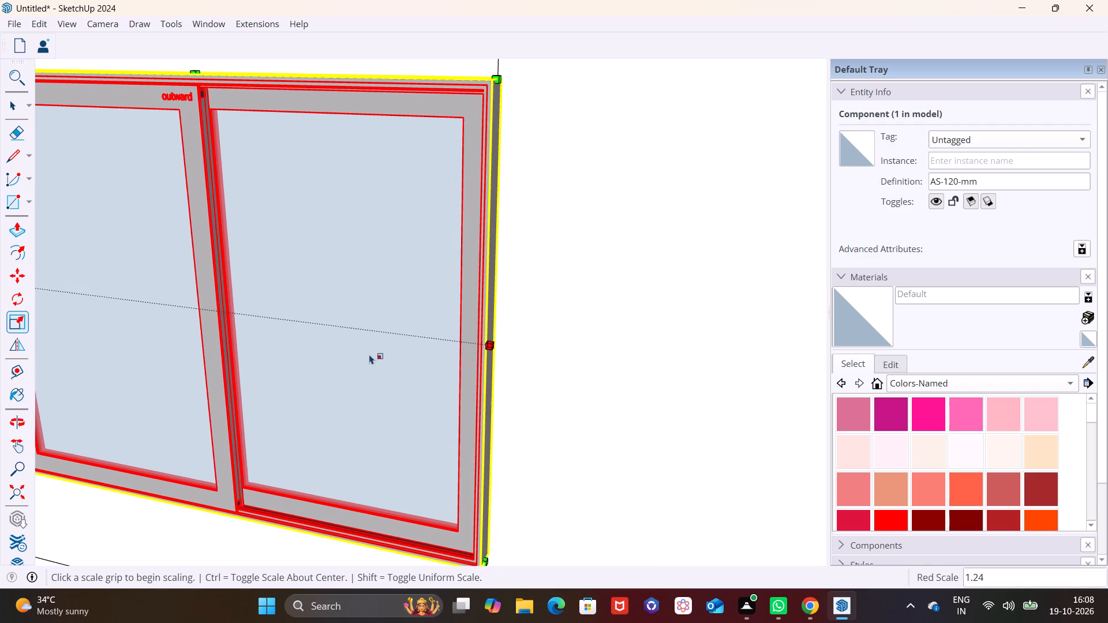
Scale the window wider along the red axis by about 1.26, stretching its edge away from the building corner to the other vertical line.
scroll(365, 355, down, 3)
middle_drag(365, 353, 623, 313)
middle_drag(203, 320, 354, 292)
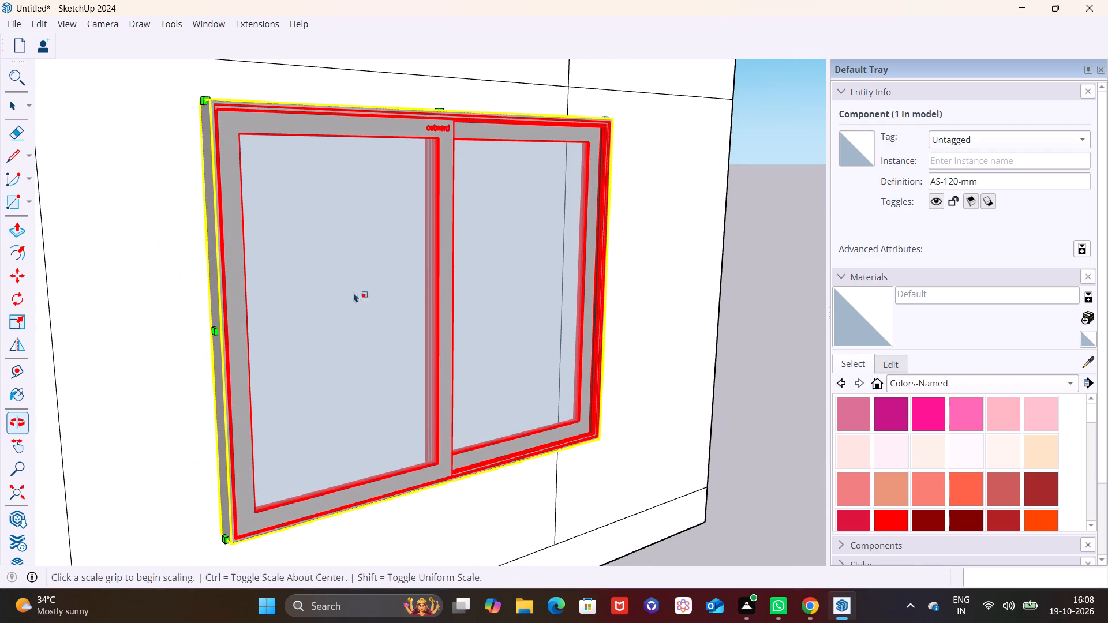
middle_drag(354, 292, 418, 281)
click(215, 328)
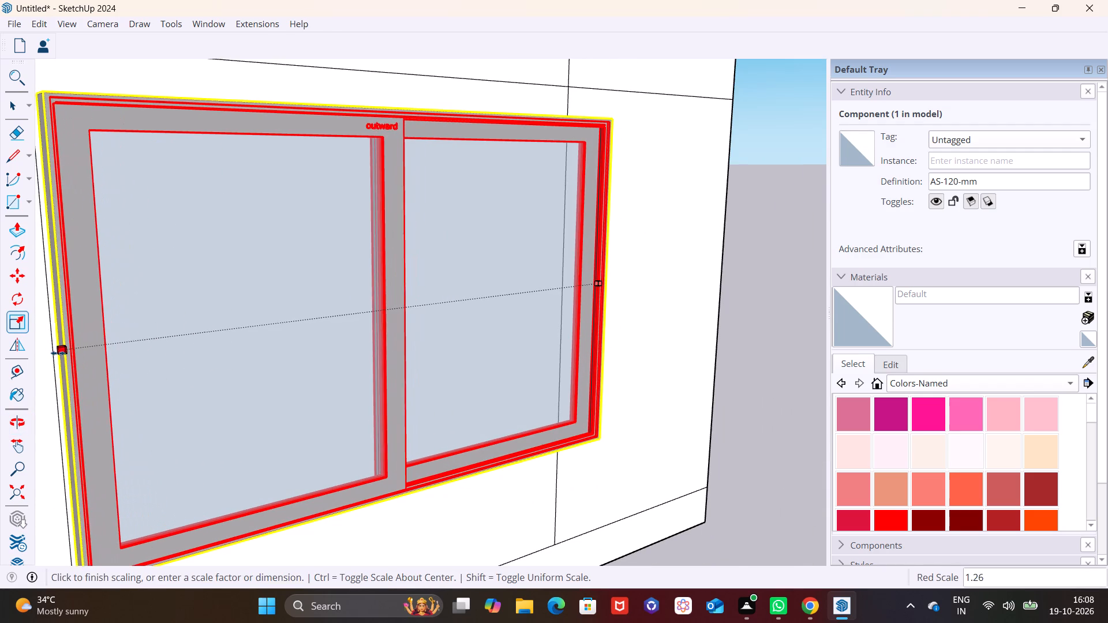
click(55, 354)
key(space)
Scale the window taller along the blue axis, raising its top edge to the lower line of the horizontal band.
scroll(383, 406, down, 7)
middle_drag(366, 207, 293, 246)
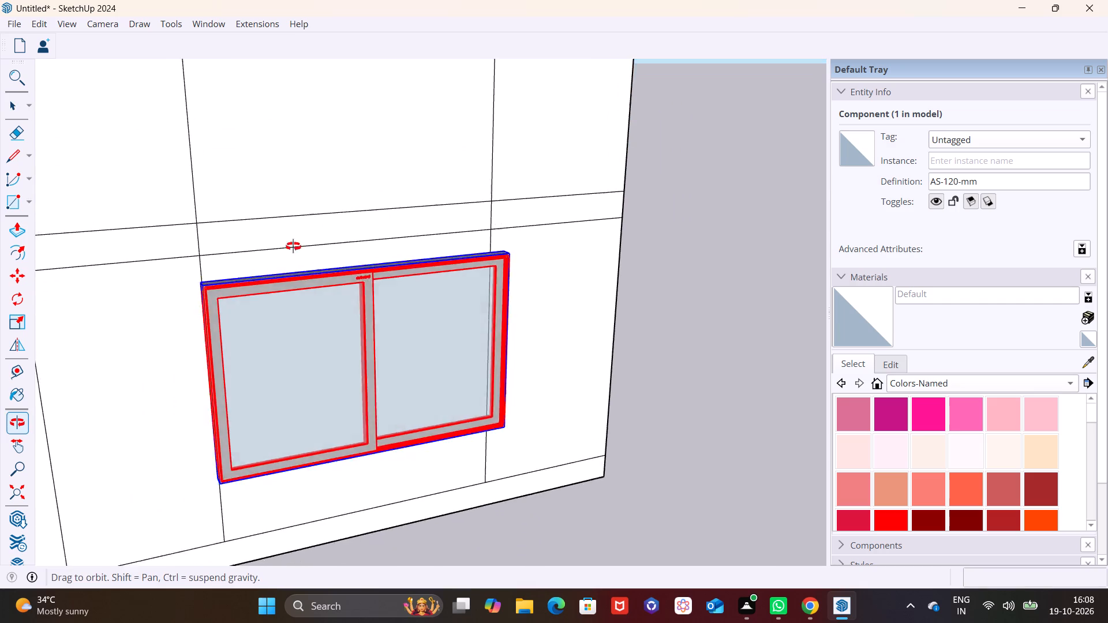
middle_drag(293, 246, 163, 275)
click(333, 276)
middle_drag(380, 267, 319, 300)
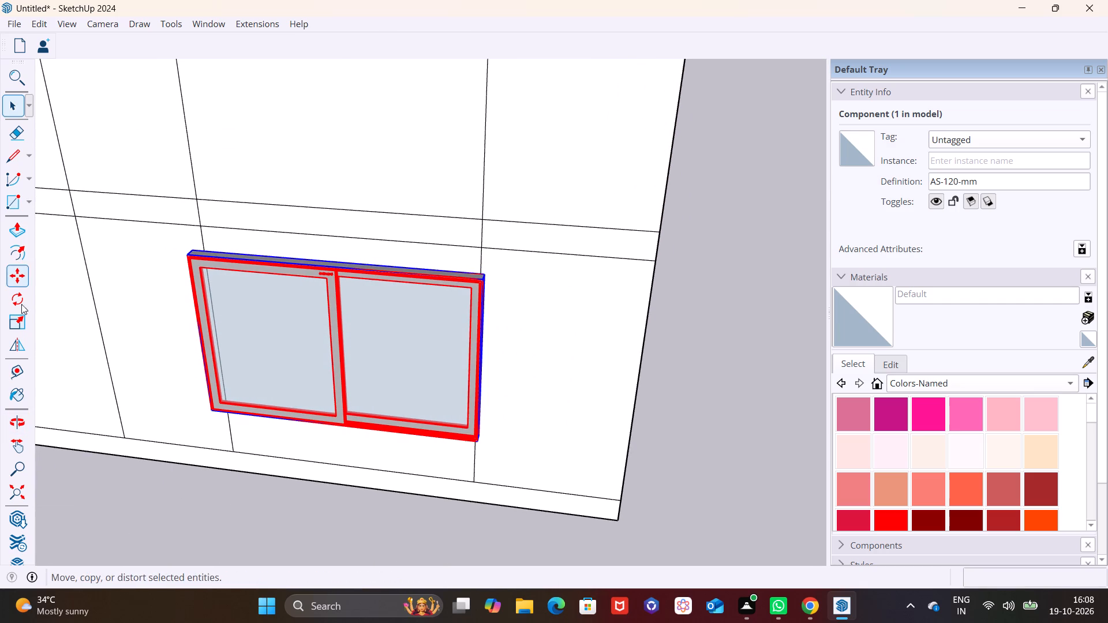
click(18, 317)
scroll(317, 254, up, 3)
click(339, 271)
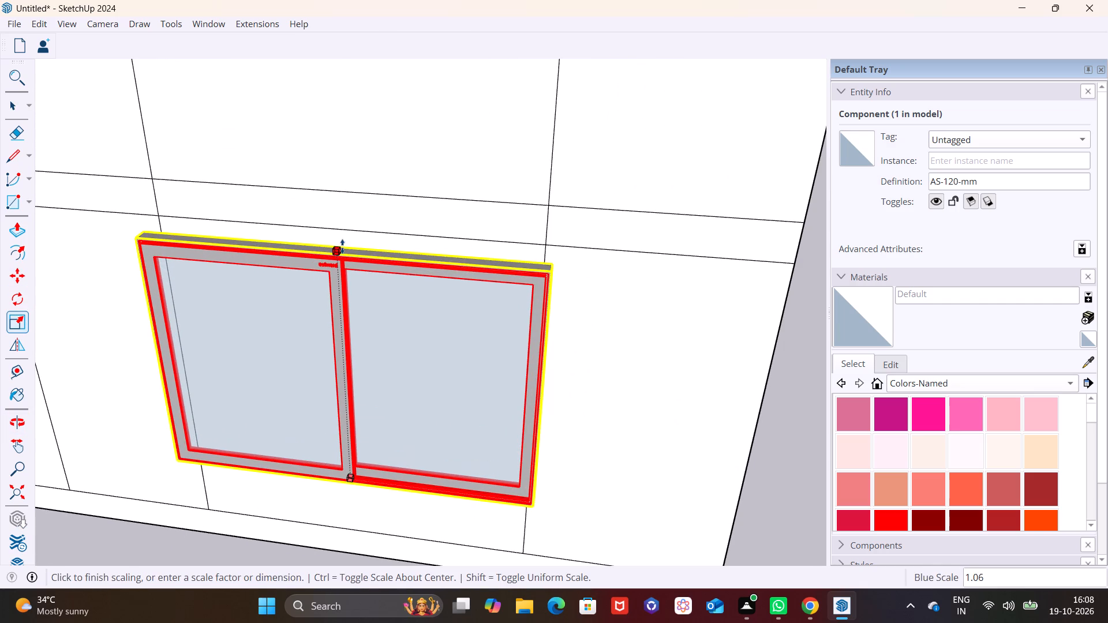
click(346, 234)
Scale the window along the blue axis by about 1.38, stretching its bottom edge down to the base line, and deselect it.
scroll(390, 347, down, 4)
middle_drag(388, 325, 488, 138)
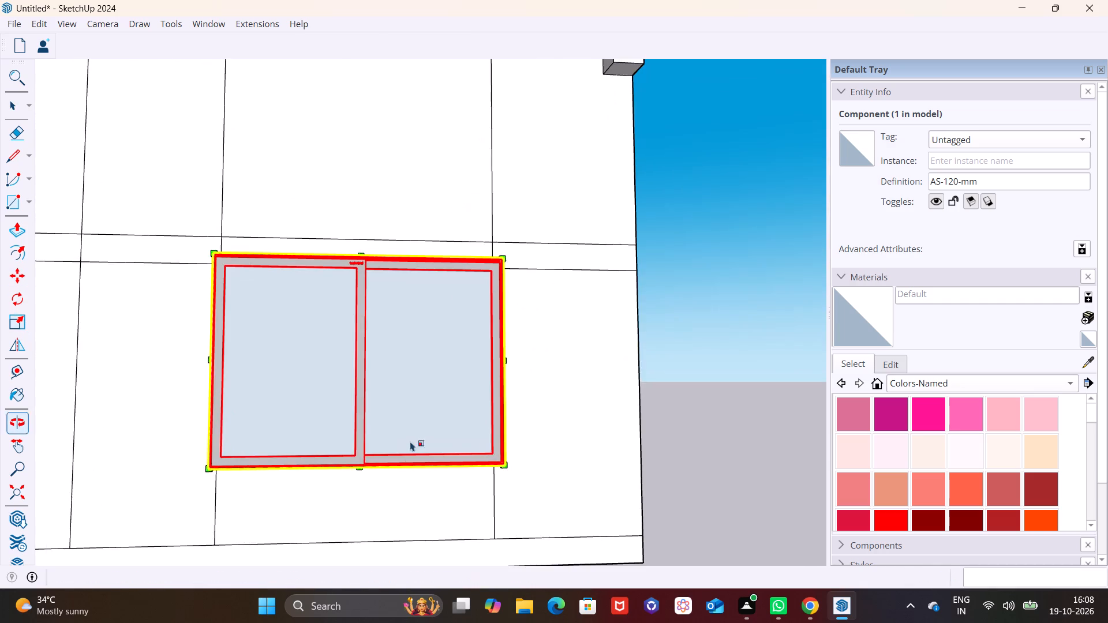
middle_drag(401, 421, 421, 309)
click(354, 452)
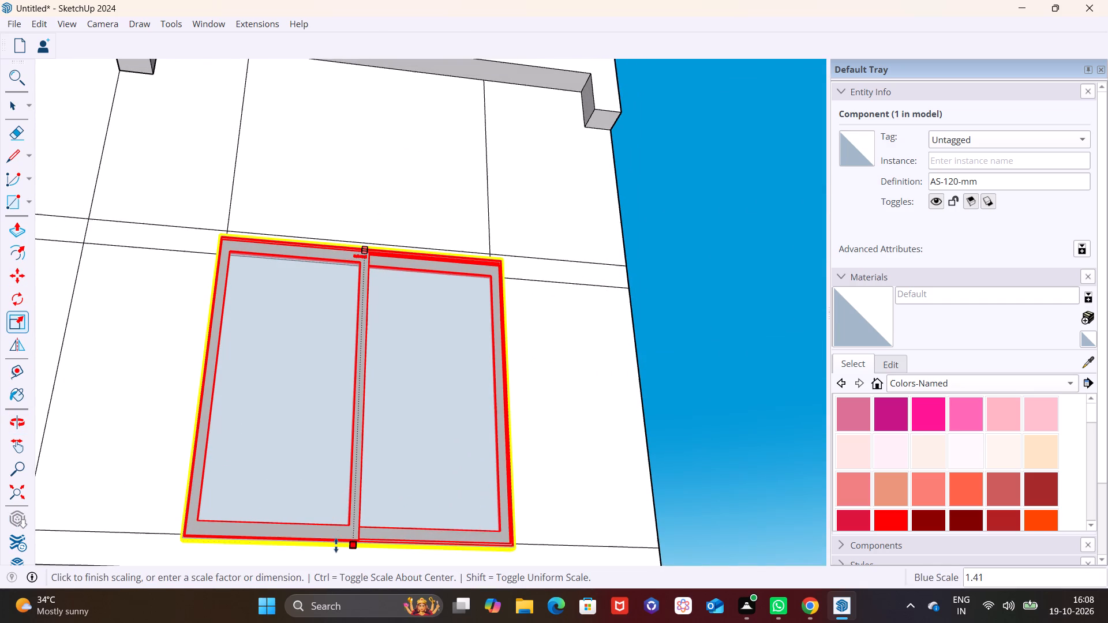
click(353, 538)
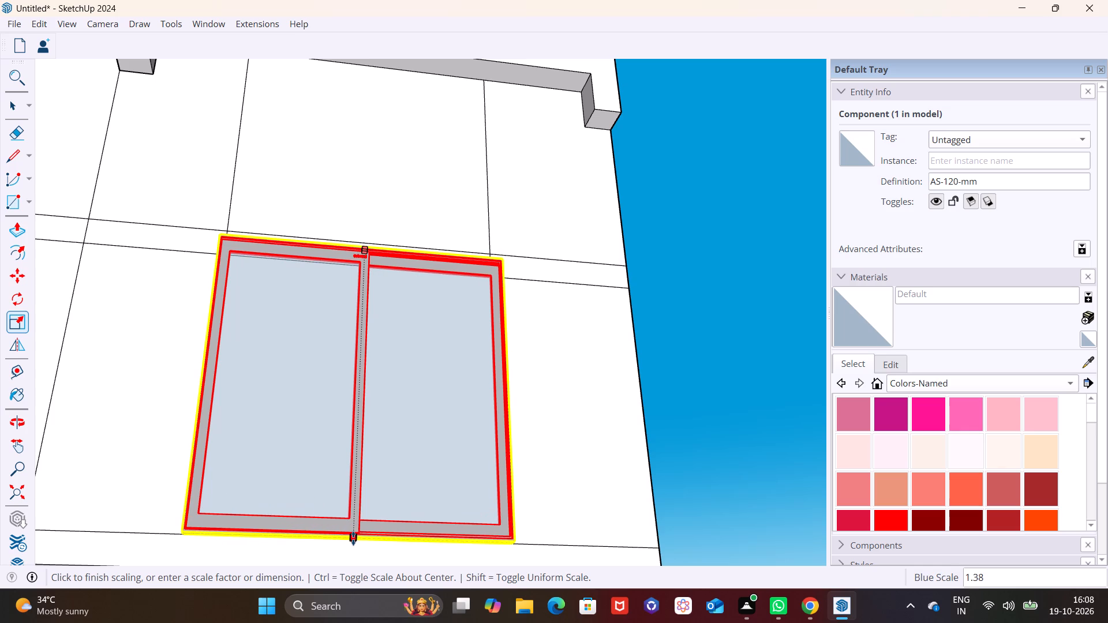
key(space)
click(723, 412)
Move the window about 8 1/8" so its upper back corner meets the intersection of the vertical line and the band's lower line.
scroll(541, 350, down, 7)
middle_drag(498, 343, 411, 466)
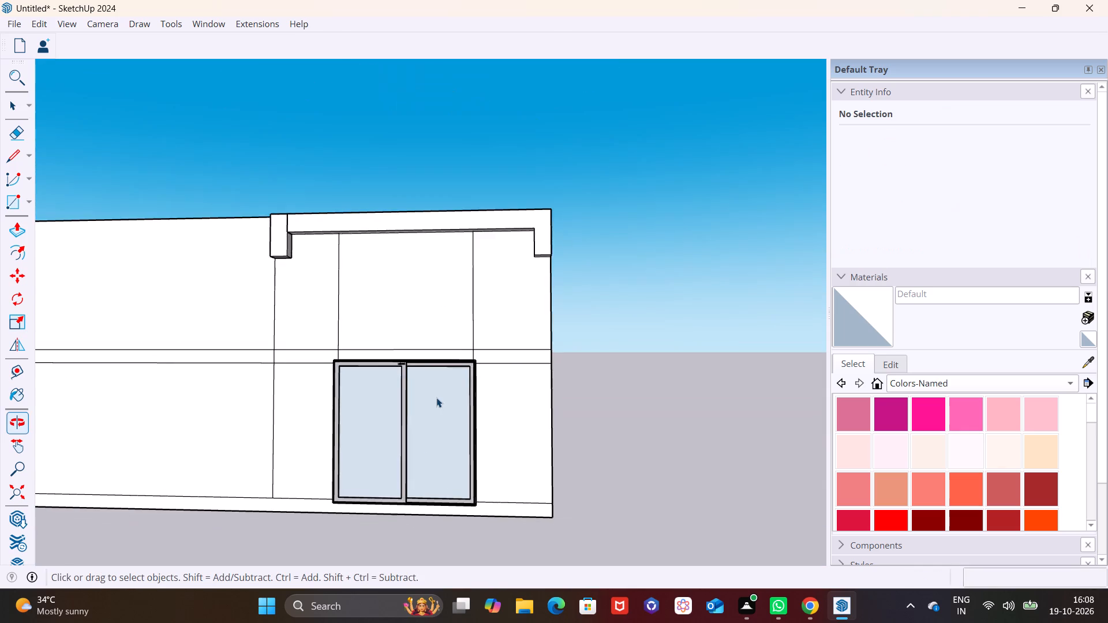
scroll(436, 396, down, 5)
scroll(411, 393, up, 7)
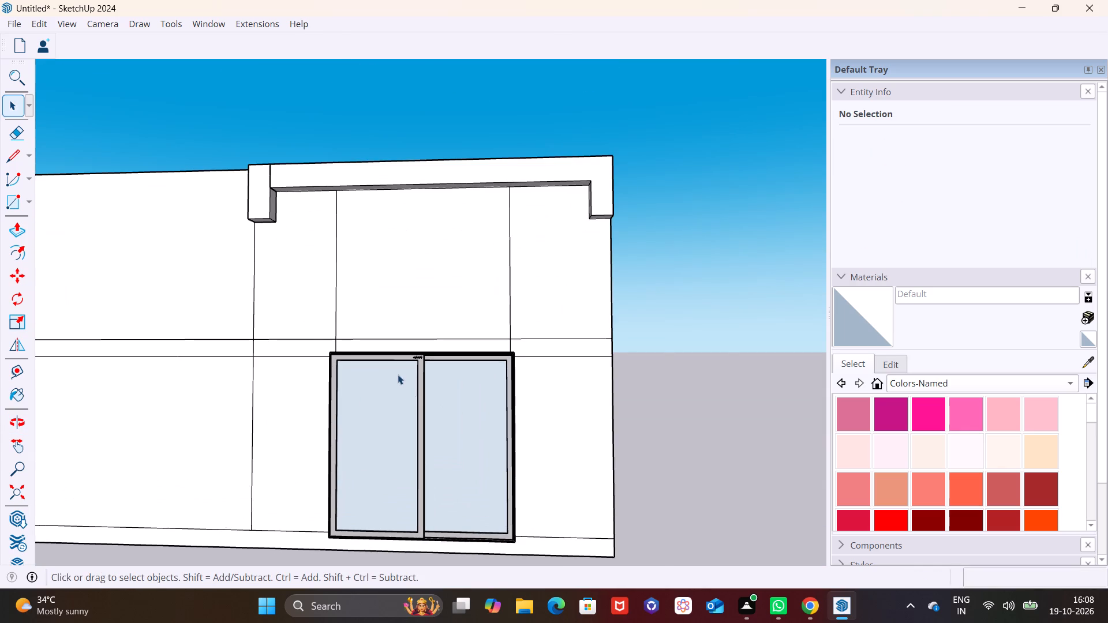
scroll(395, 371, up, 4)
middle_drag(405, 380, 587, 458)
middle_drag(329, 377, 367, 422)
scroll(323, 375, up, 8)
middle_drag(335, 397, 479, 389)
click(479, 389)
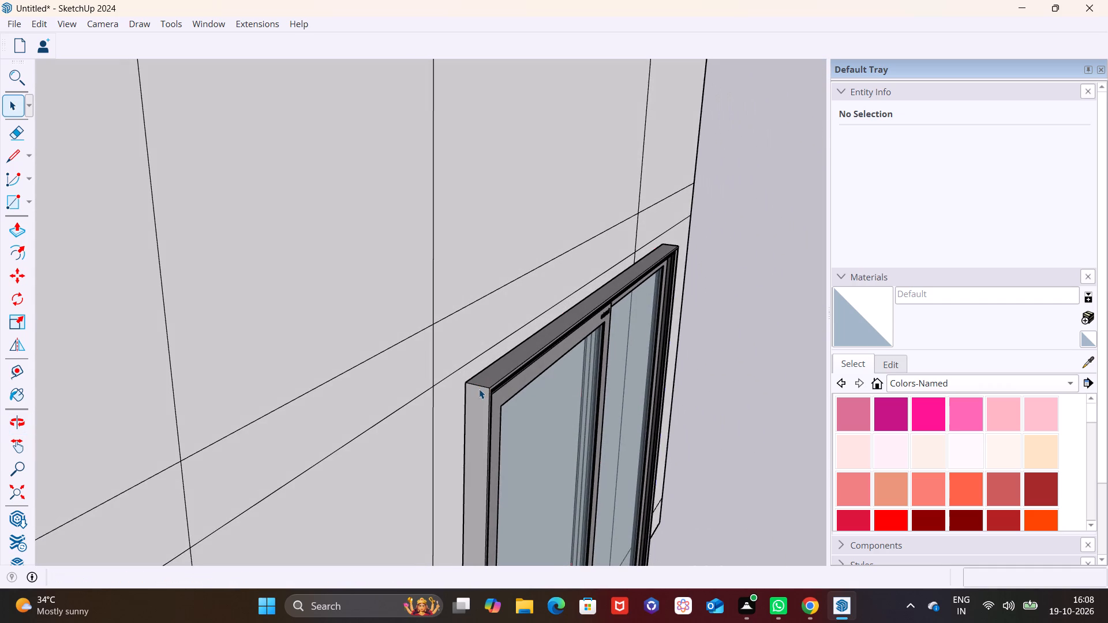
key(m)
click(471, 384)
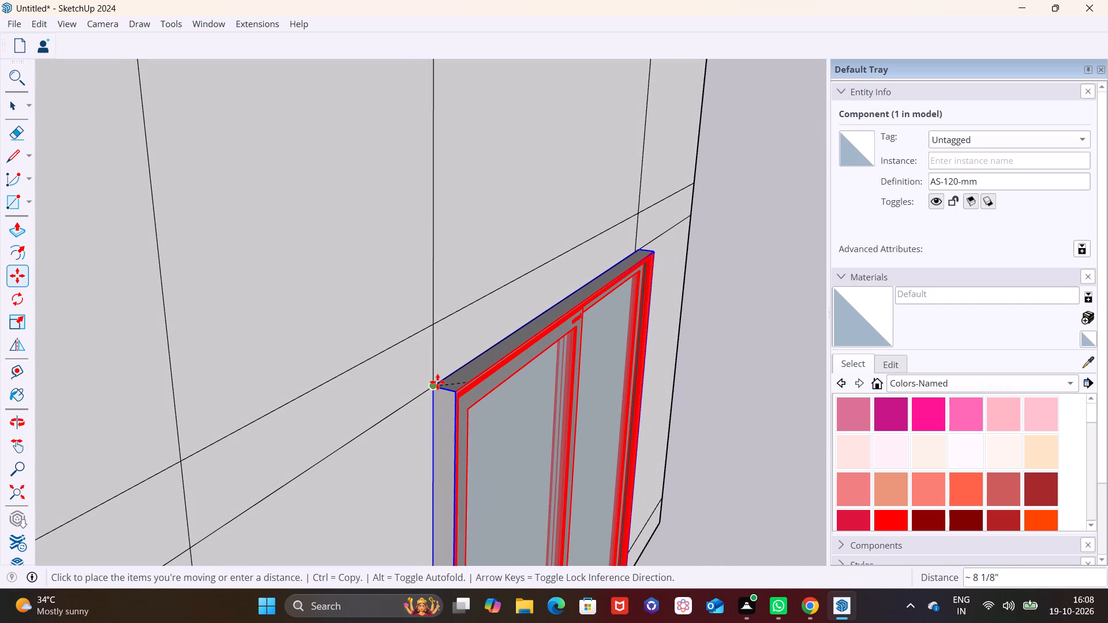
click(437, 382)
Scale the window along the red axis to about 0.97, pulling its corner-side edge in to the nearby vertical line.
middle_drag(625, 376, 323, 288)
scroll(512, 328, down, 3)
middle_drag(477, 341, 150, 355)
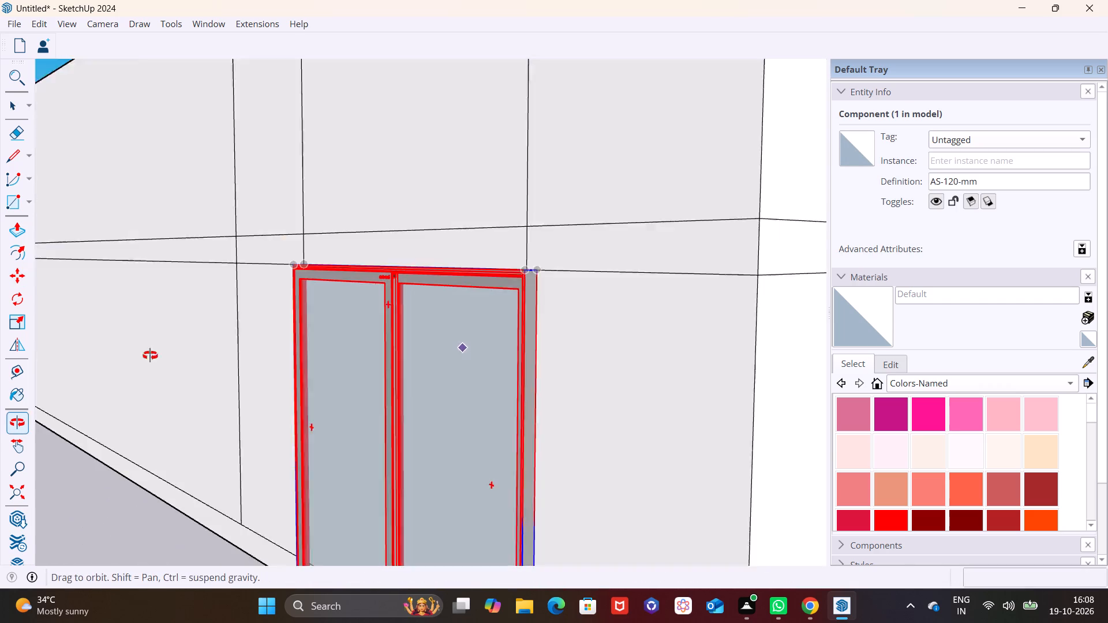
middle_drag(150, 355, 144, 358)
scroll(563, 321, down, 3)
middle_drag(553, 325, 622, 411)
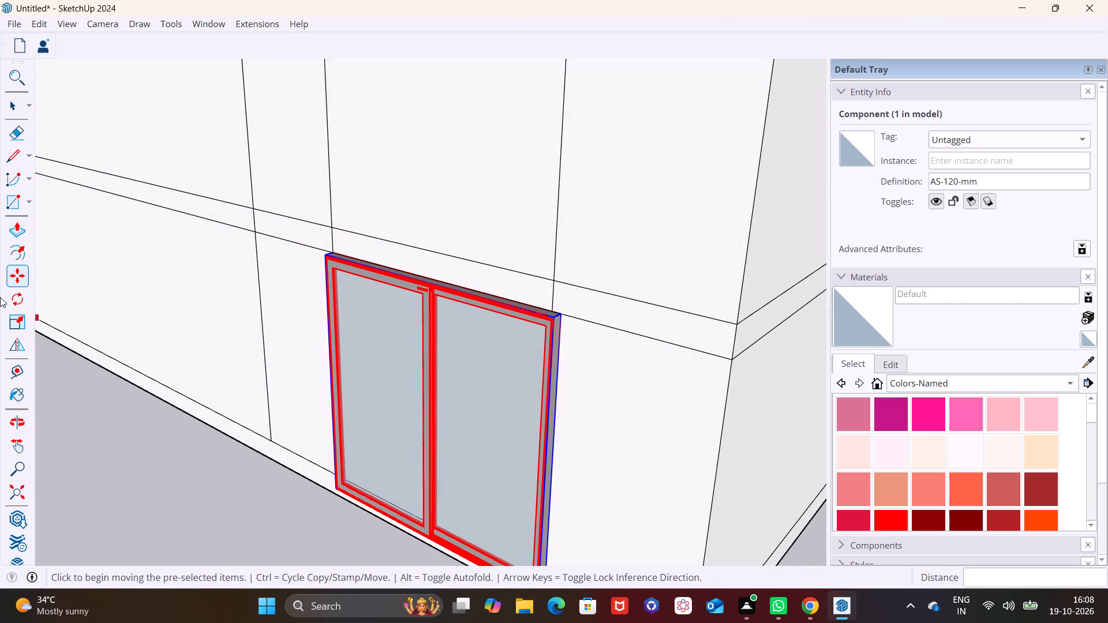
drag(13, 321, 20, 321)
click(548, 465)
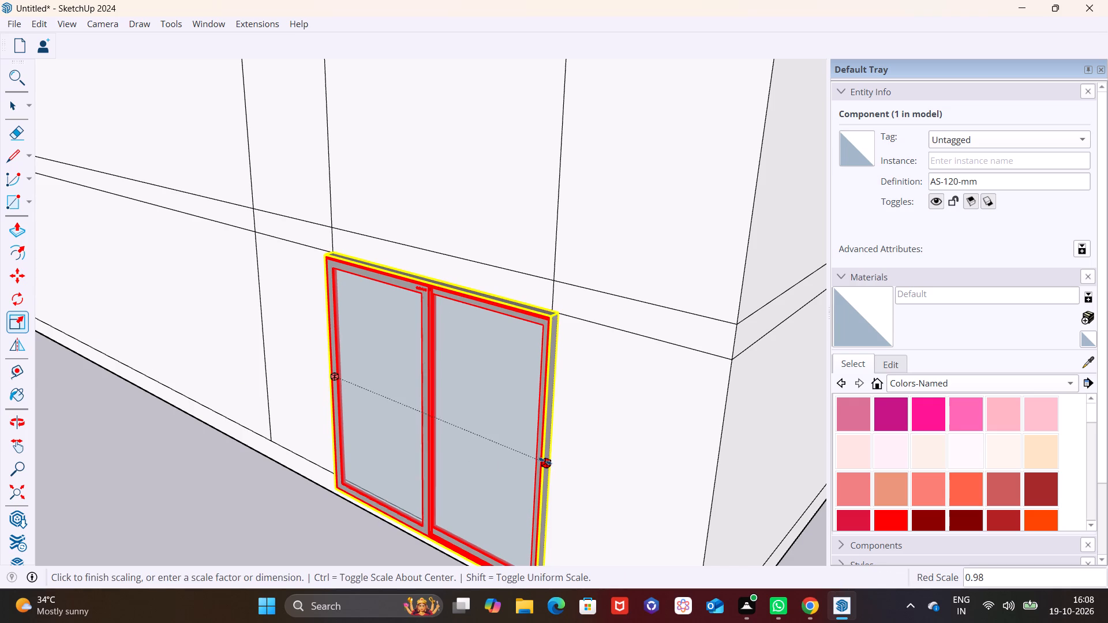
click(541, 459)
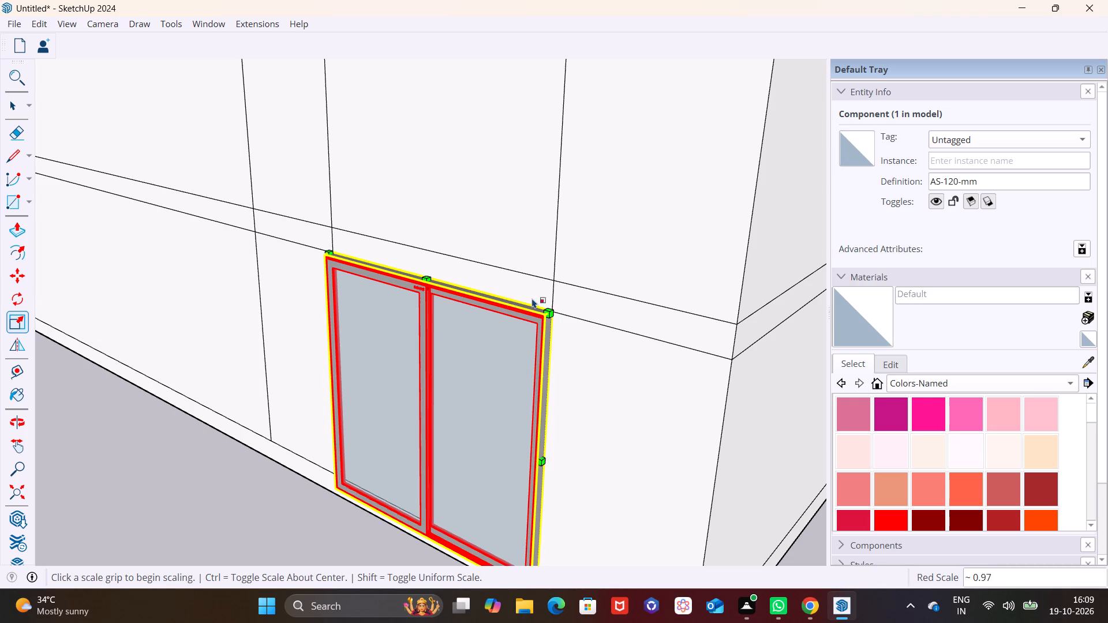
Scale the window's height along the blue axis to about 0.99 by lowering its top edge, and deselect it.
click(426, 279)
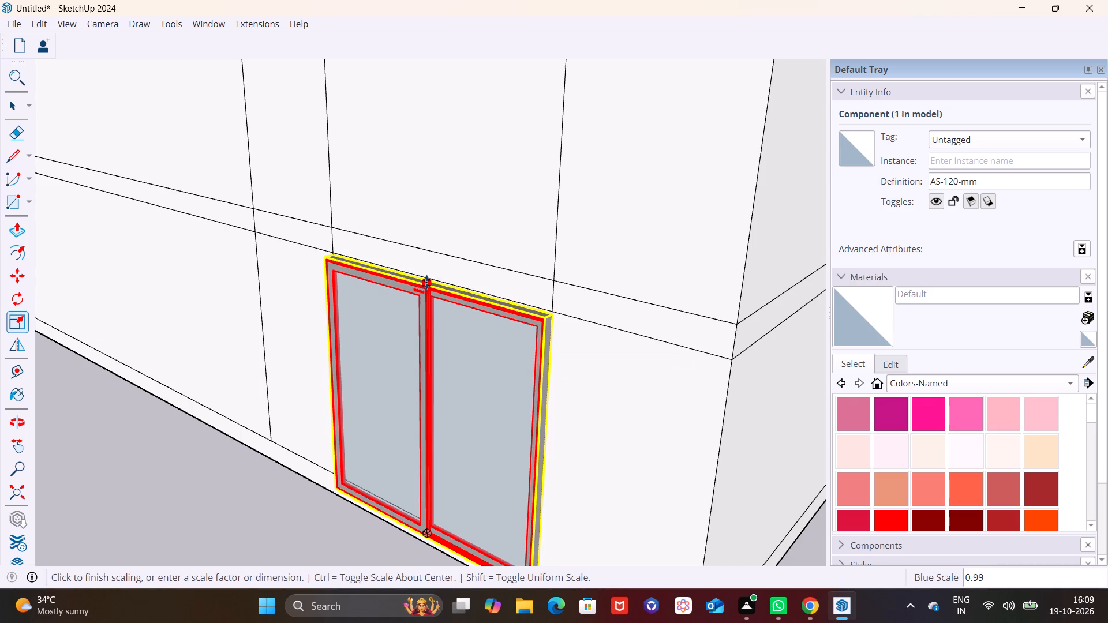
click(426, 282)
key(space)
click(627, 400)
Select the fitted window component on the lower front wall.
scroll(435, 371, down, 4)
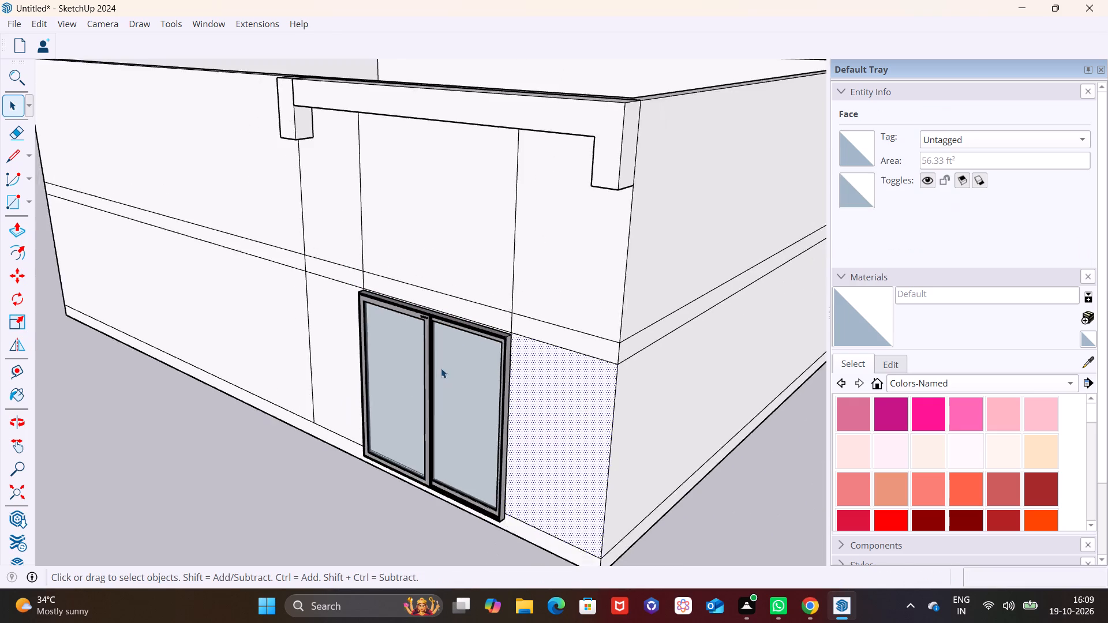
middle_drag(492, 336, 628, 207)
scroll(446, 272, down, 1)
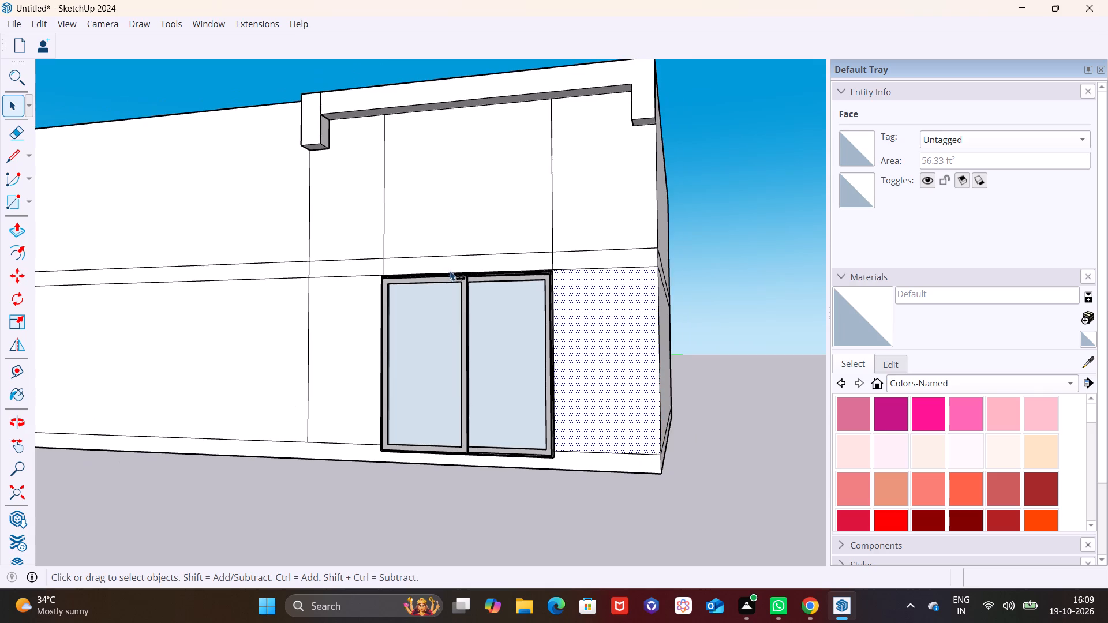
middle_drag(469, 277, 524, 292)
click(495, 282)
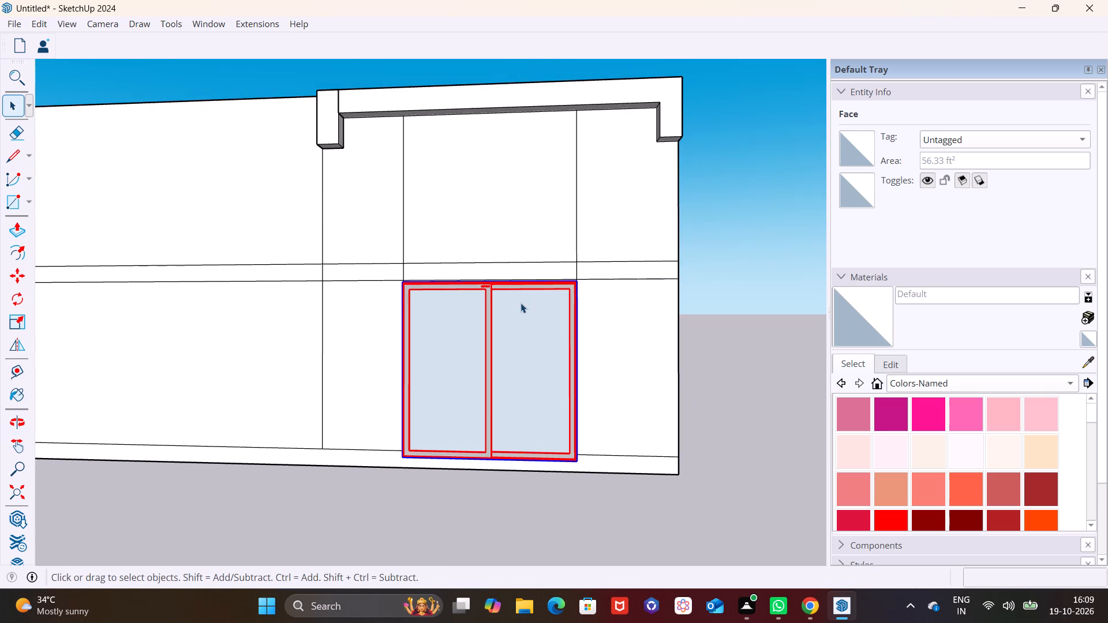
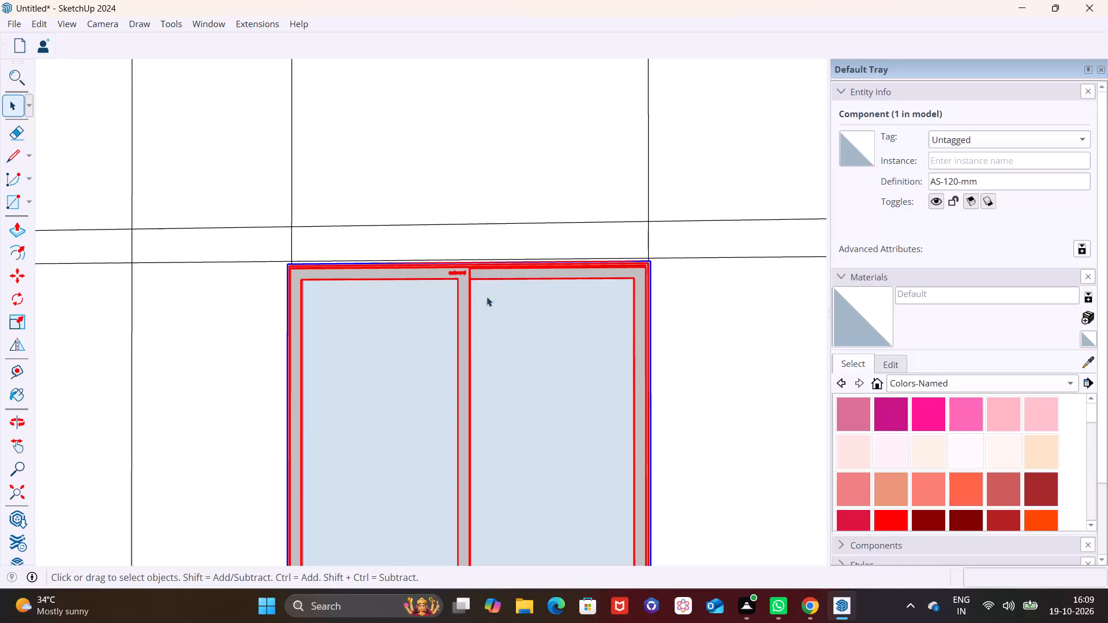
Copy the lower window about 10' 3" up to the upper storey, aligning its upper corner with the vertical division below the parapet band.
middle_drag(485, 301, 456, 371)
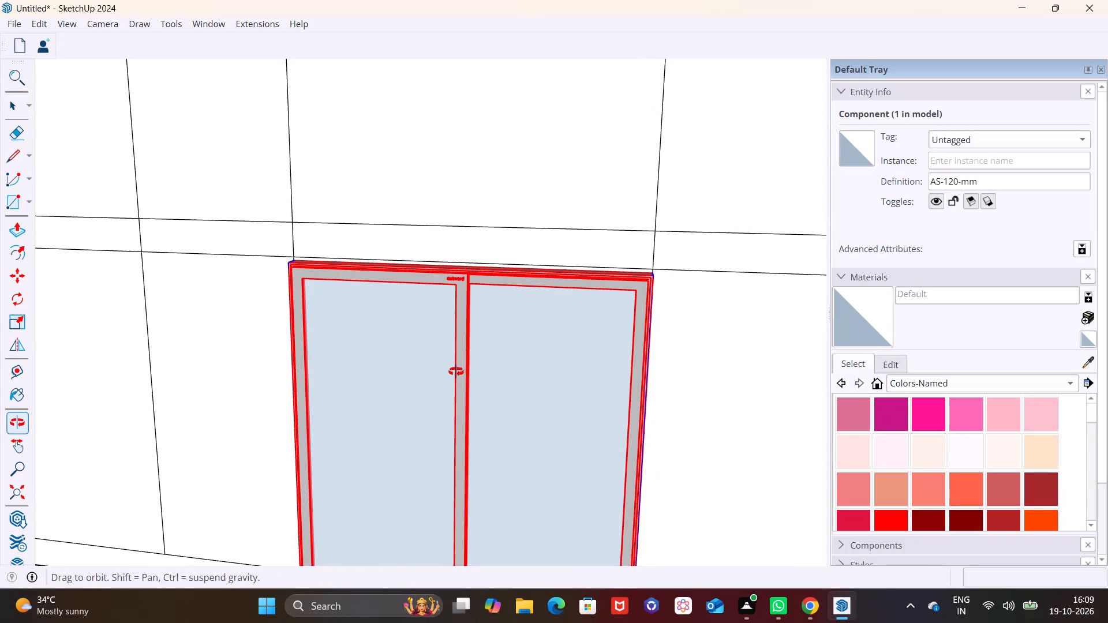
middle_drag(456, 371, 456, 372)
click(298, 269)
click(294, 268)
key(m)
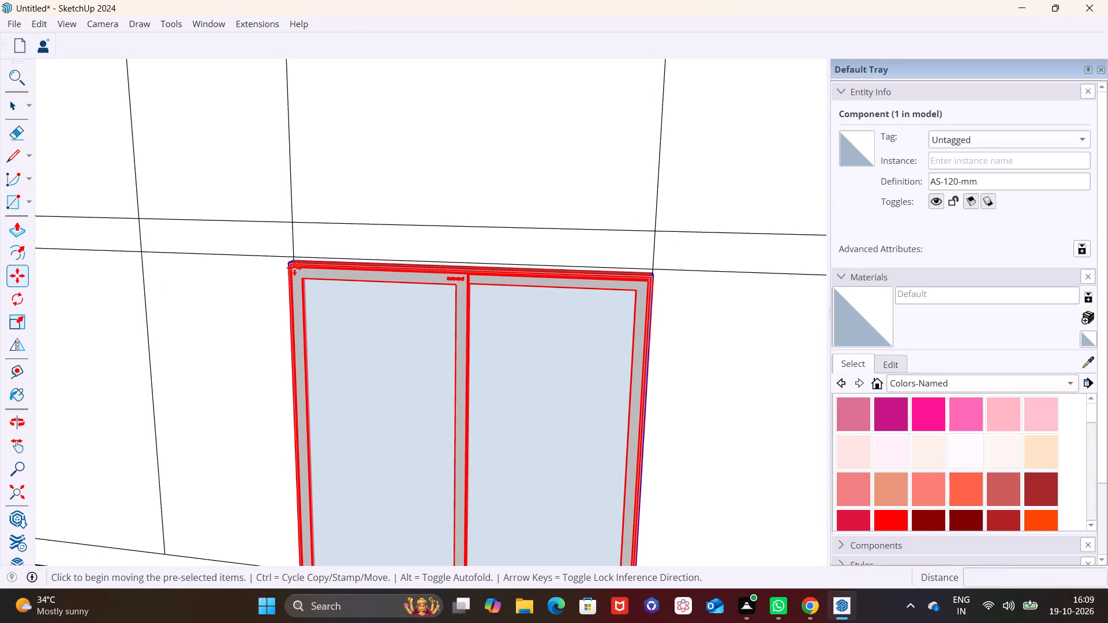
click(295, 264)
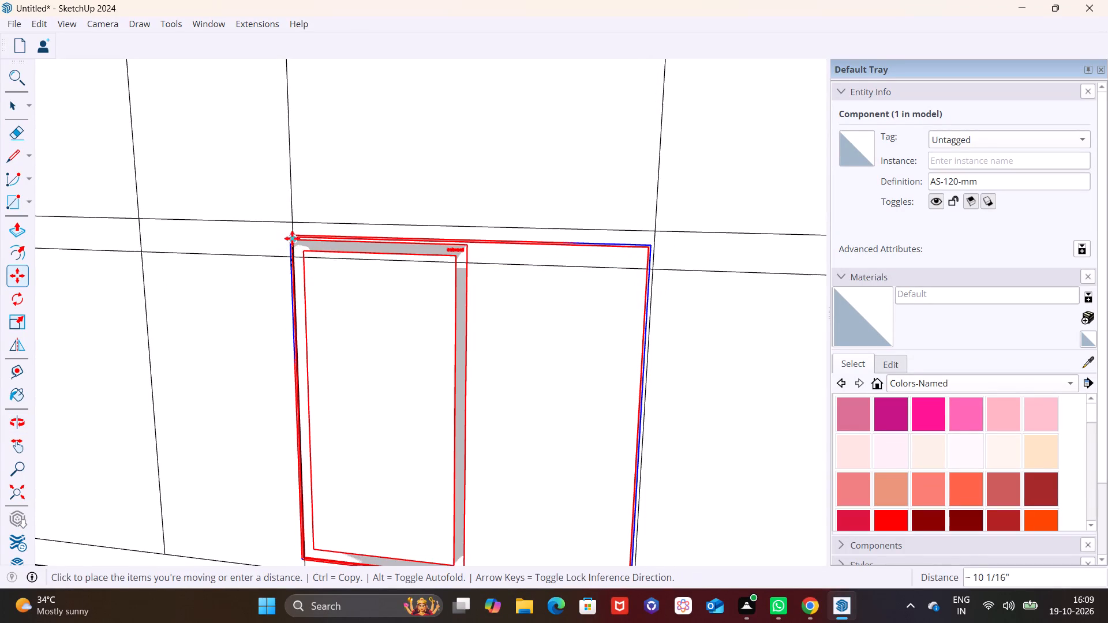
scroll(317, 37, down, 4)
scroll(309, 96, down, 3)
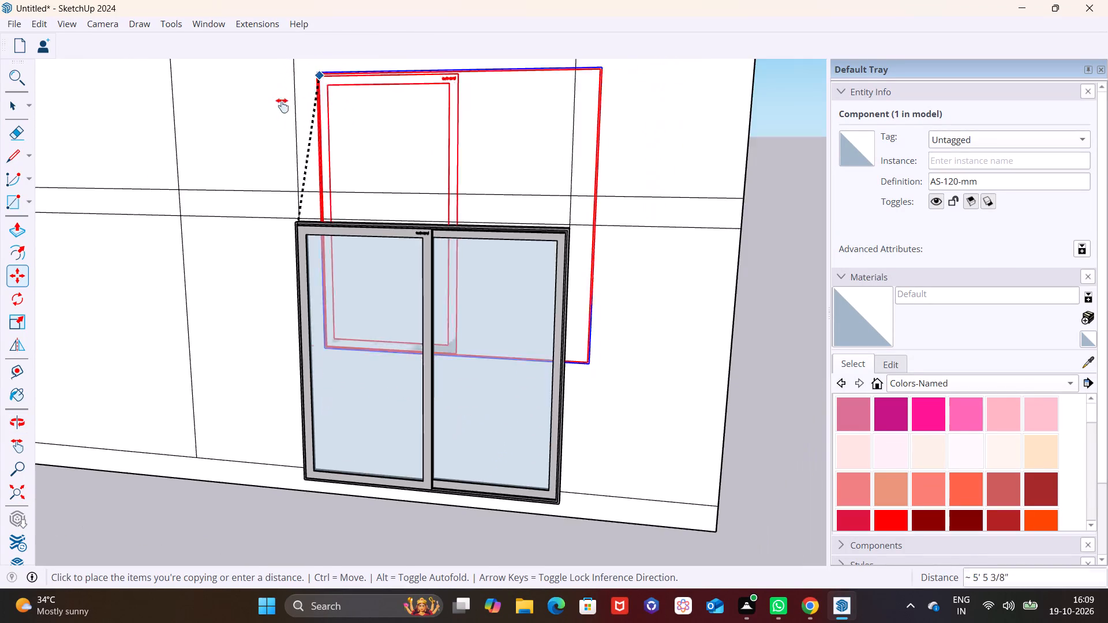
shift+middle_drag(298, 92, 144, 288)
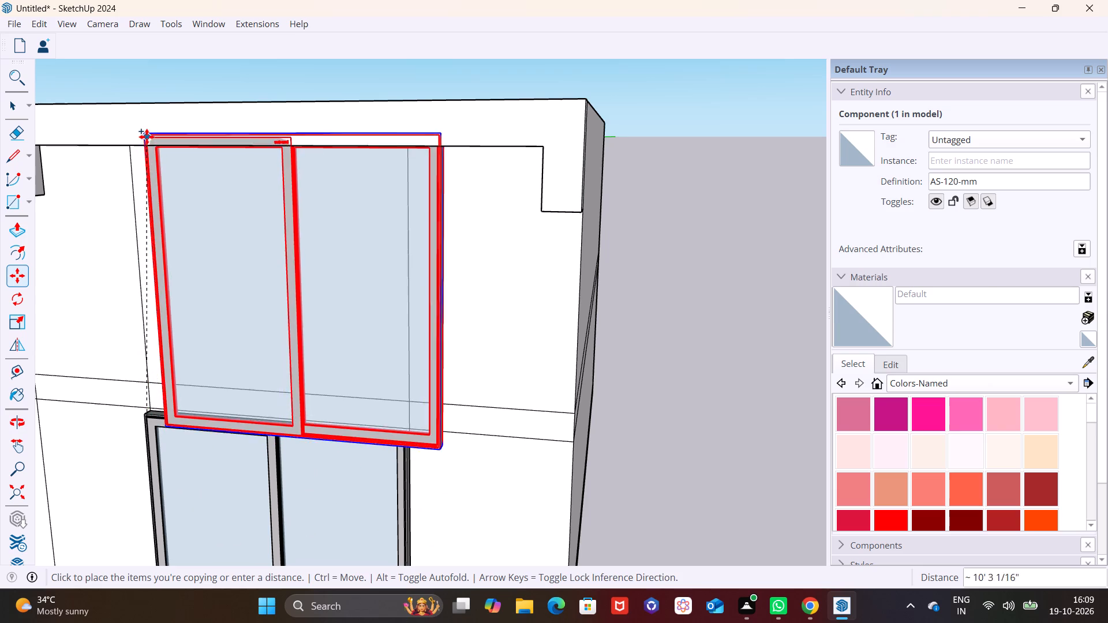
click(132, 151)
Move the upper window copy about 3' 2 11/16" outward so it stands in front of the front wall.
middle_drag(231, 219, 409, 249)
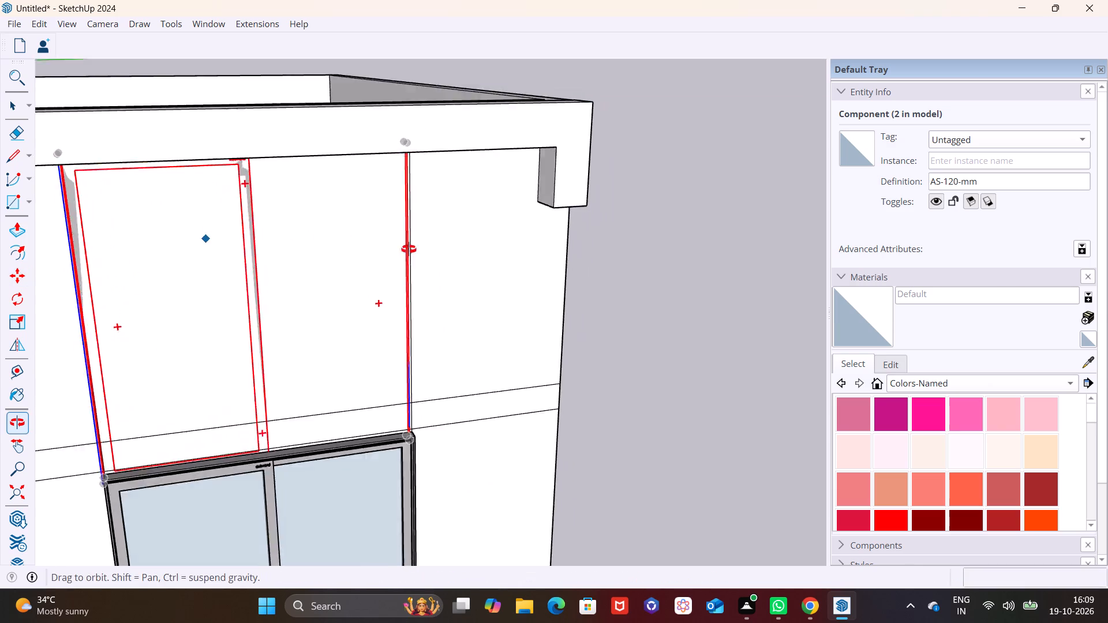
middle_drag(409, 249, 511, 222)
shift+middle_drag(112, 335, 342, 244)
scroll(323, 287, up, 1)
middle_drag(323, 292, 490, 407)
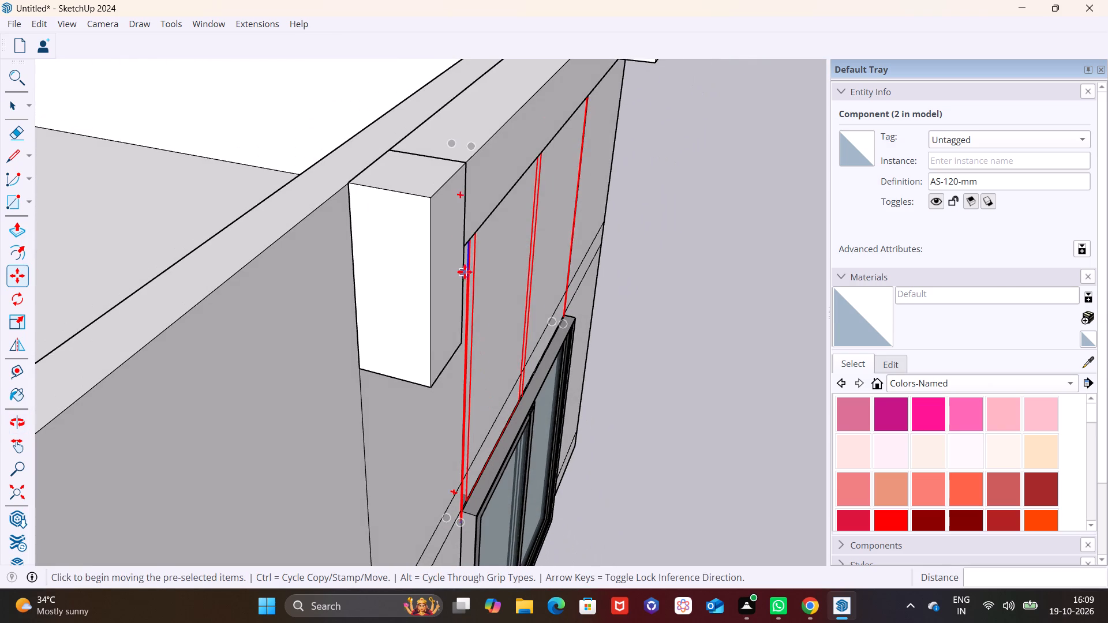
click(454, 142)
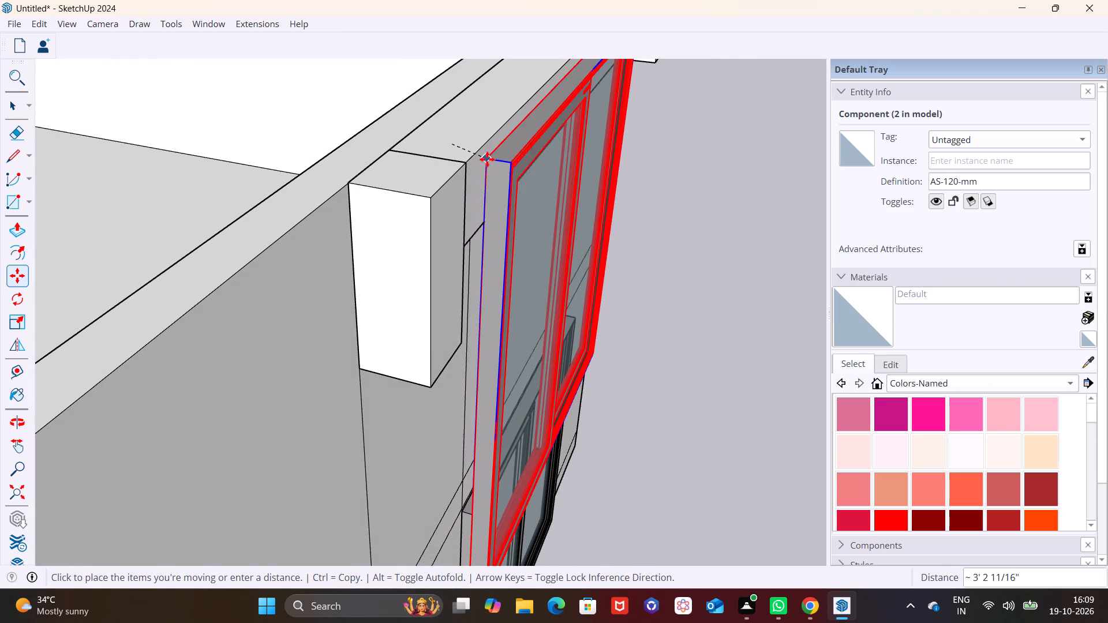
click(487, 159)
Scale the upper window down in width and height together from its upper corner nearest the building's corner.
middle_drag(653, 263, 364, 235)
scroll(660, 251, down, 8)
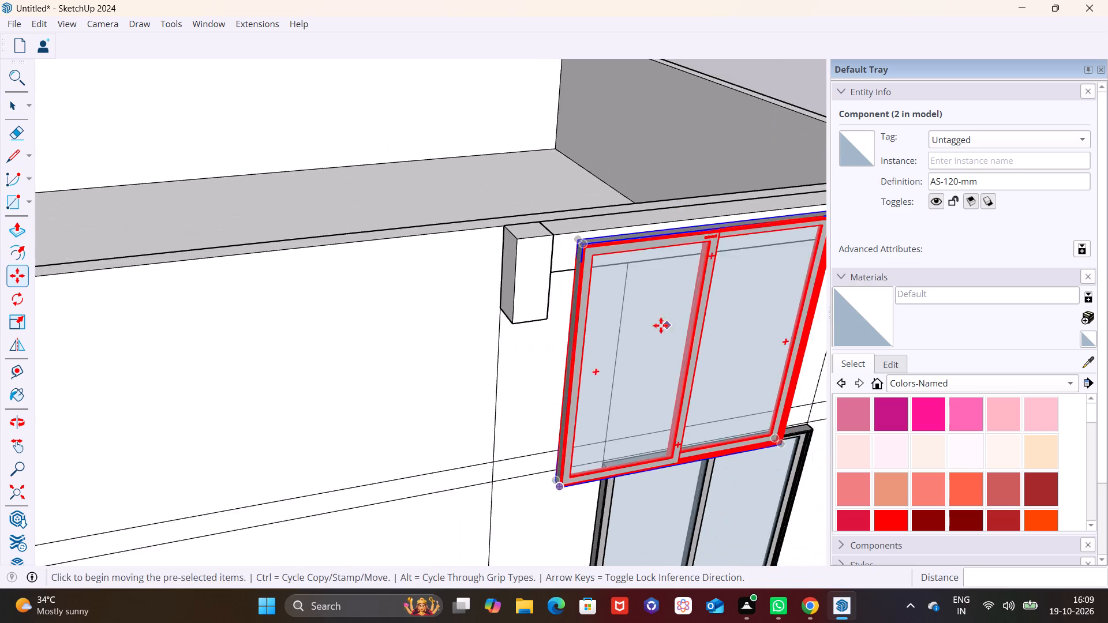
shift+middle_drag(661, 325, 263, 306)
scroll(352, 305, down, 5)
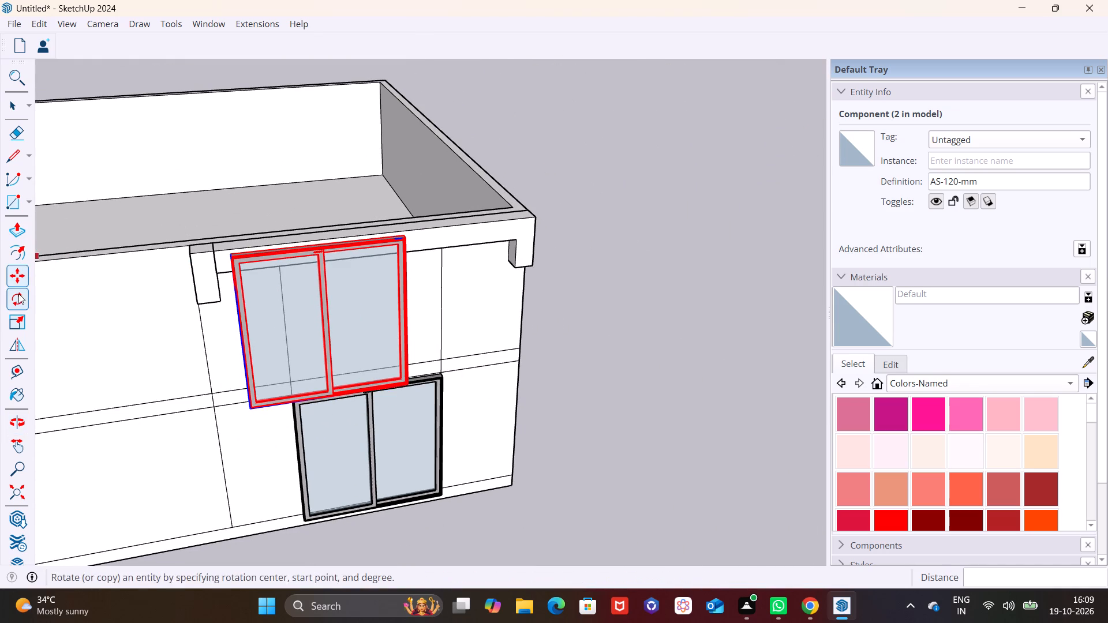
click(14, 327)
click(407, 237)
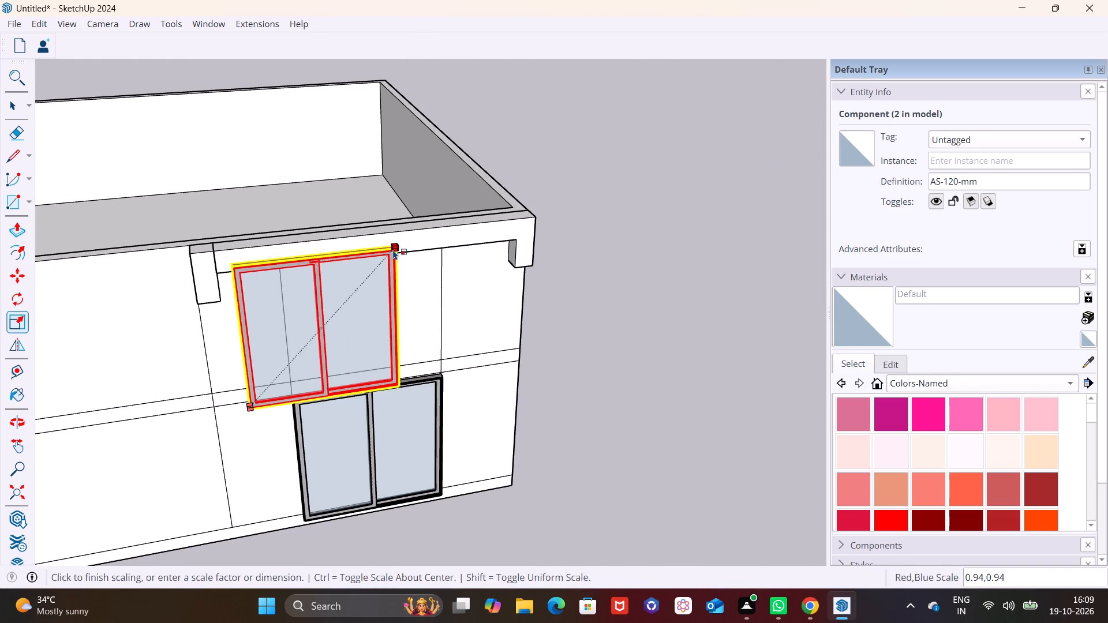
click(350, 304)
Move the reduced window up and across the front wall to between the two upper-storey vertical divisions, and deselect it.
middle_drag(407, 356, 394, 356)
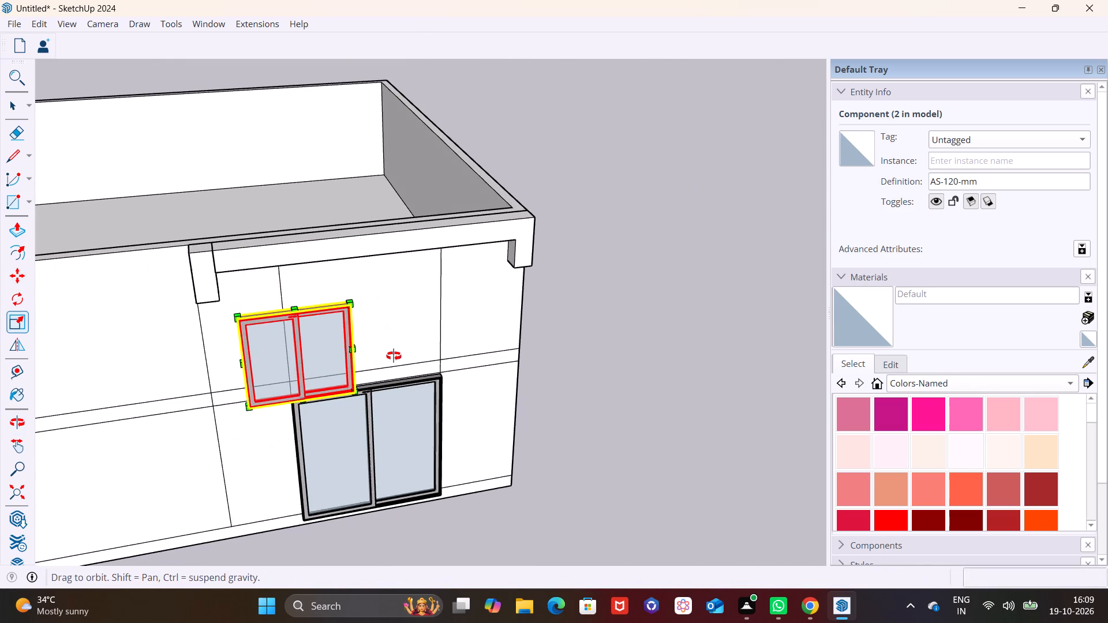
middle_drag(394, 356, 324, 311)
middle_drag(388, 314, 309, 343)
scroll(232, 272, up, 5)
middle_drag(314, 325, 235, 352)
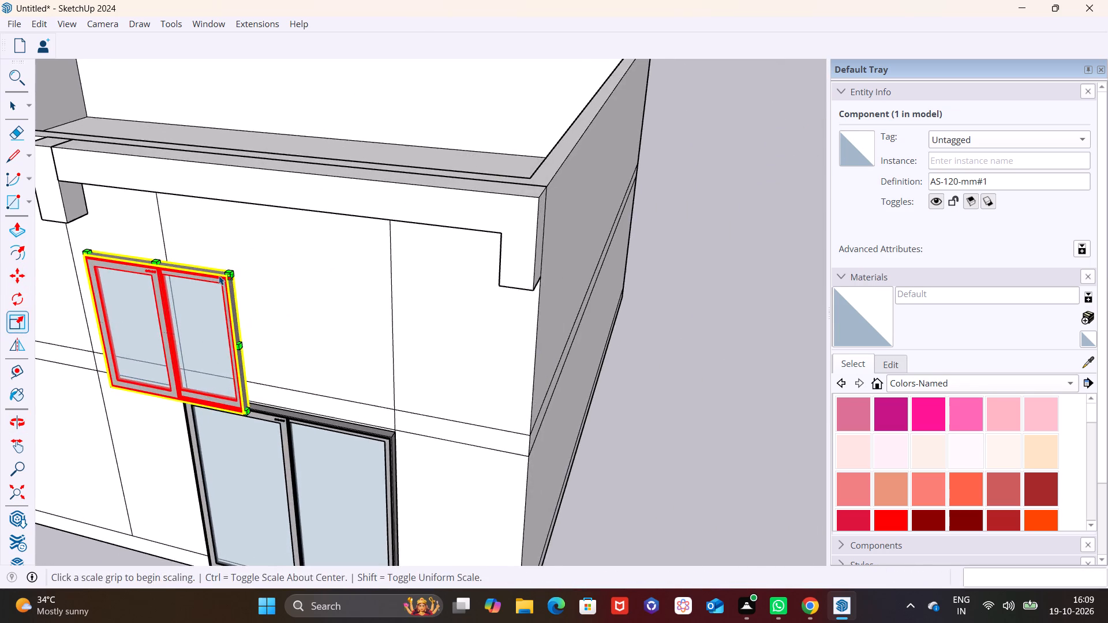
scroll(220, 275, up, 2)
middle_drag(222, 273, 242, 249)
middle_drag(352, 363, 269, 307)
key(m)
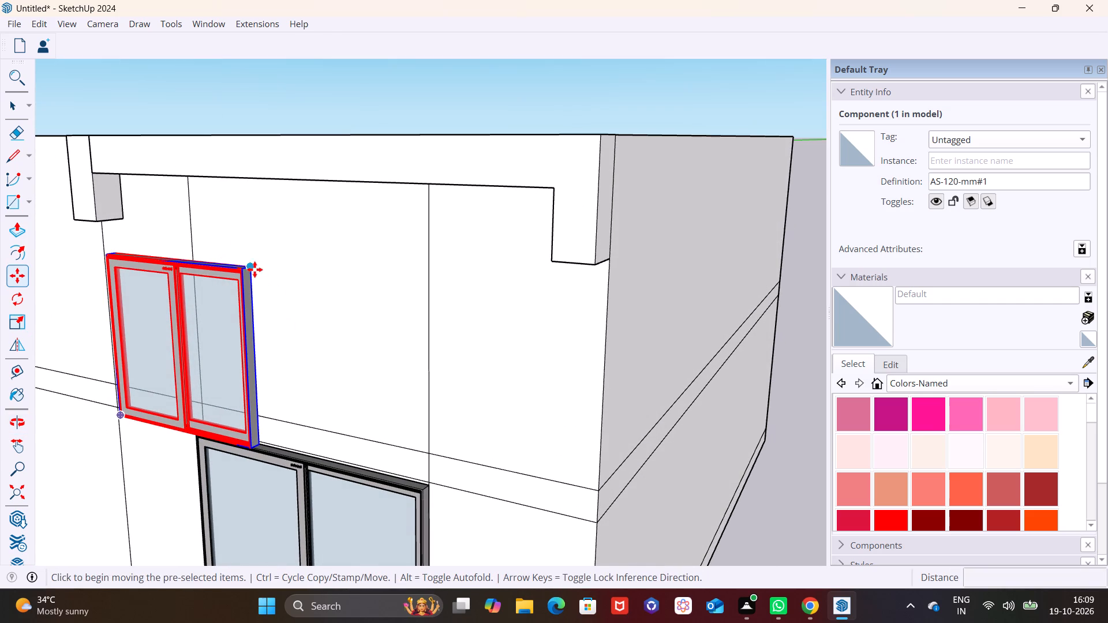
click(252, 264)
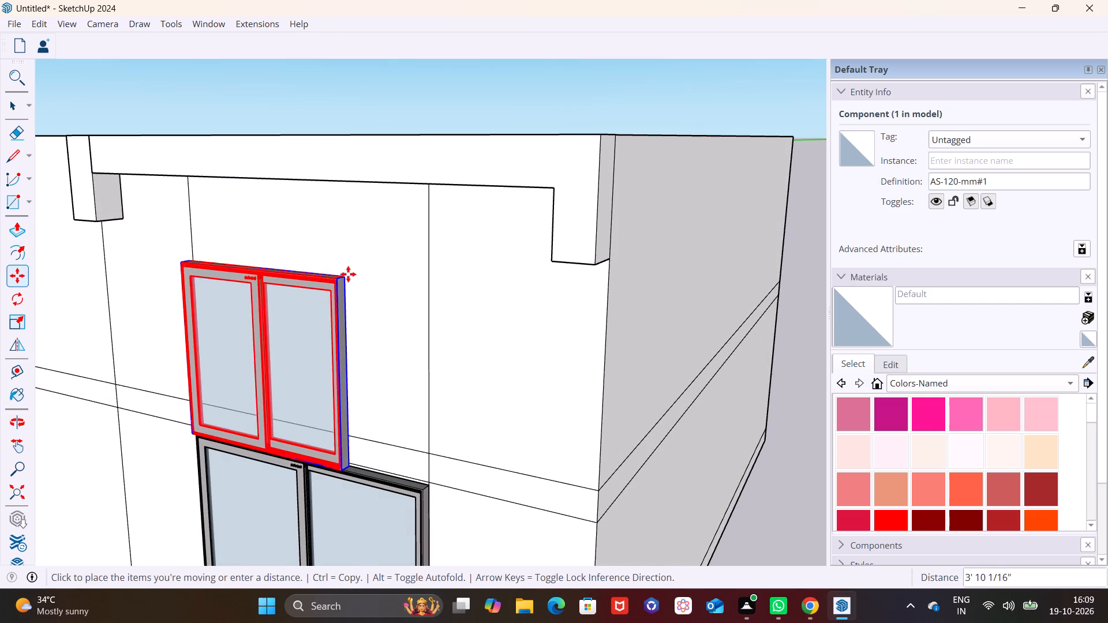
click(370, 255)
key(space)
click(677, 336)
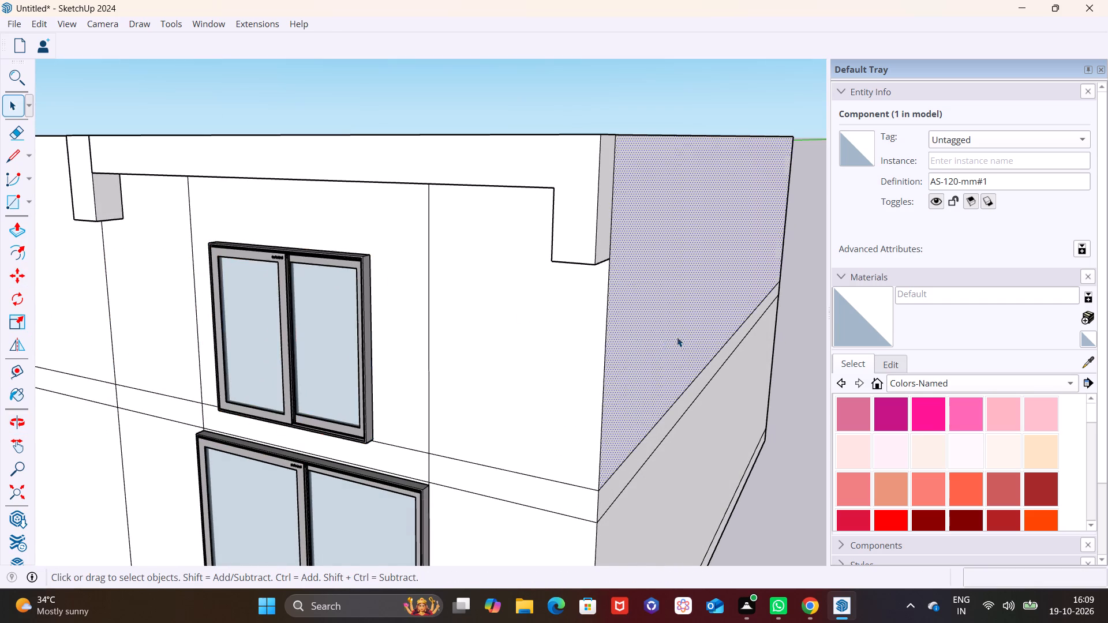
Scale the upper window's height to 0.70 along the blue axis, keeping its width at 1.00.
scroll(329, 329, down, 2)
middle_drag(317, 323, 453, 222)
middle_drag(272, 300, 619, 371)
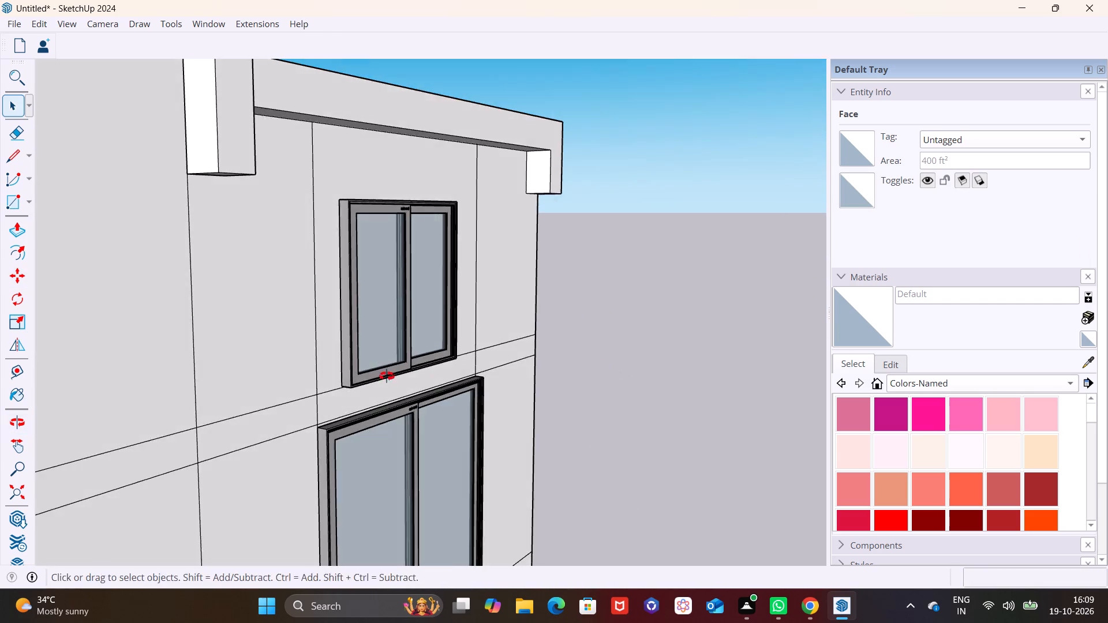
middle_drag(385, 374, 122, 356)
scroll(272, 303, down, 2)
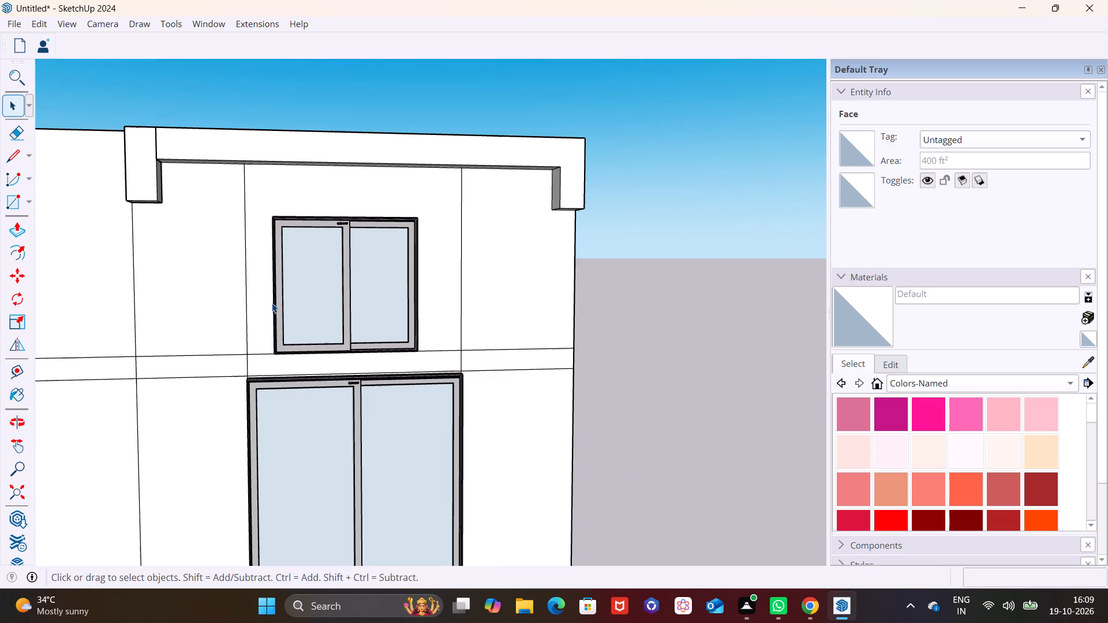
scroll(323, 297, up, 3)
middle_drag(356, 366, 327, 370)
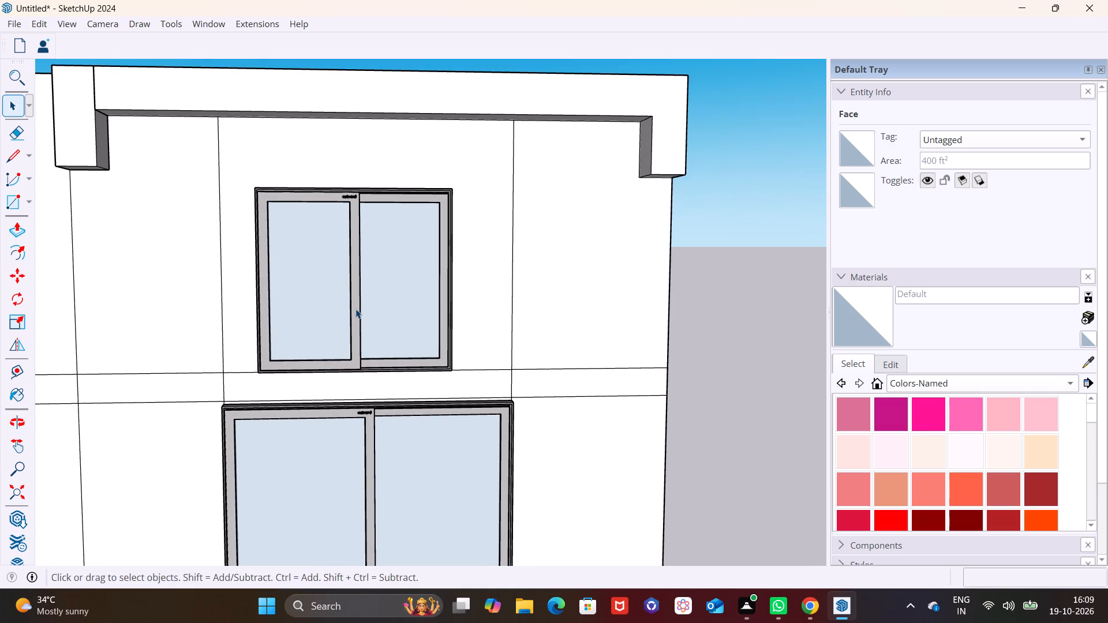
click(355, 309)
drag(14, 320, 23, 312)
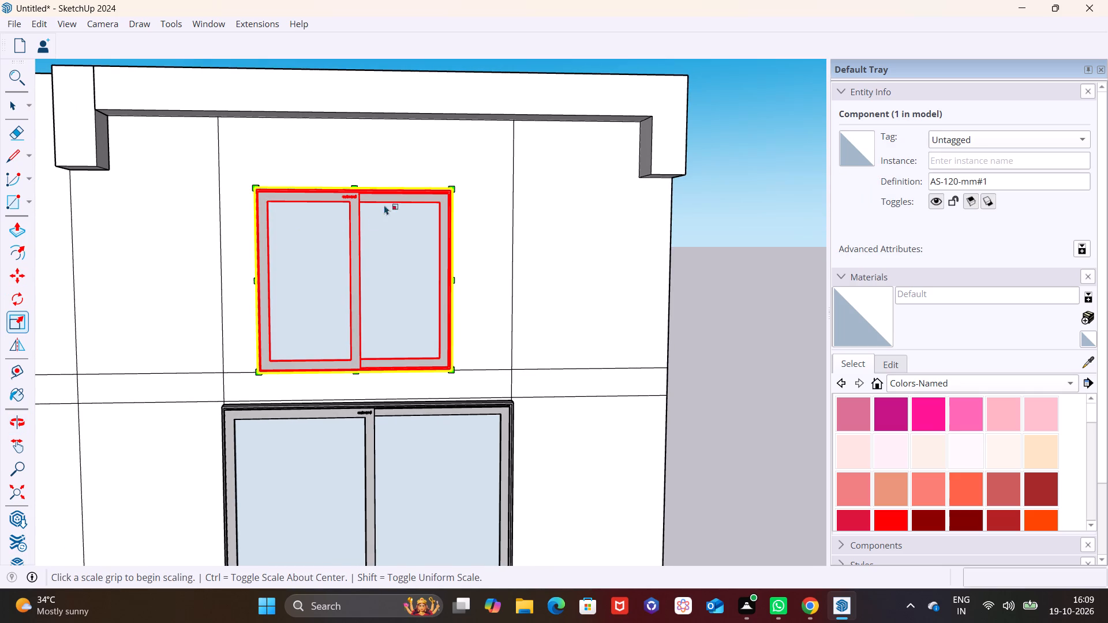
click(448, 185)
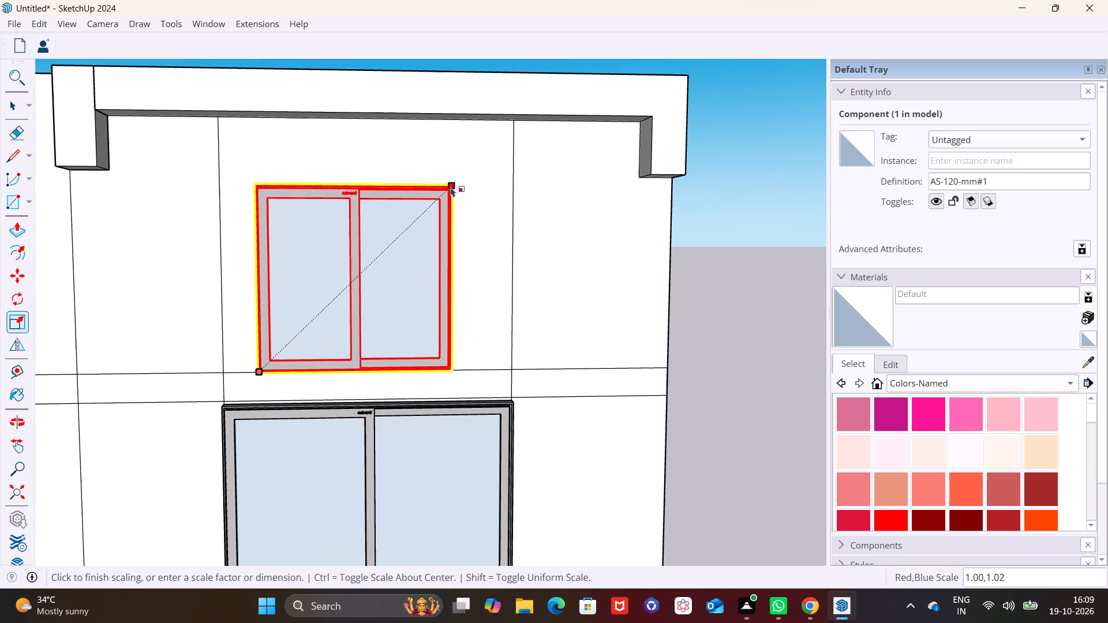
click(453, 245)
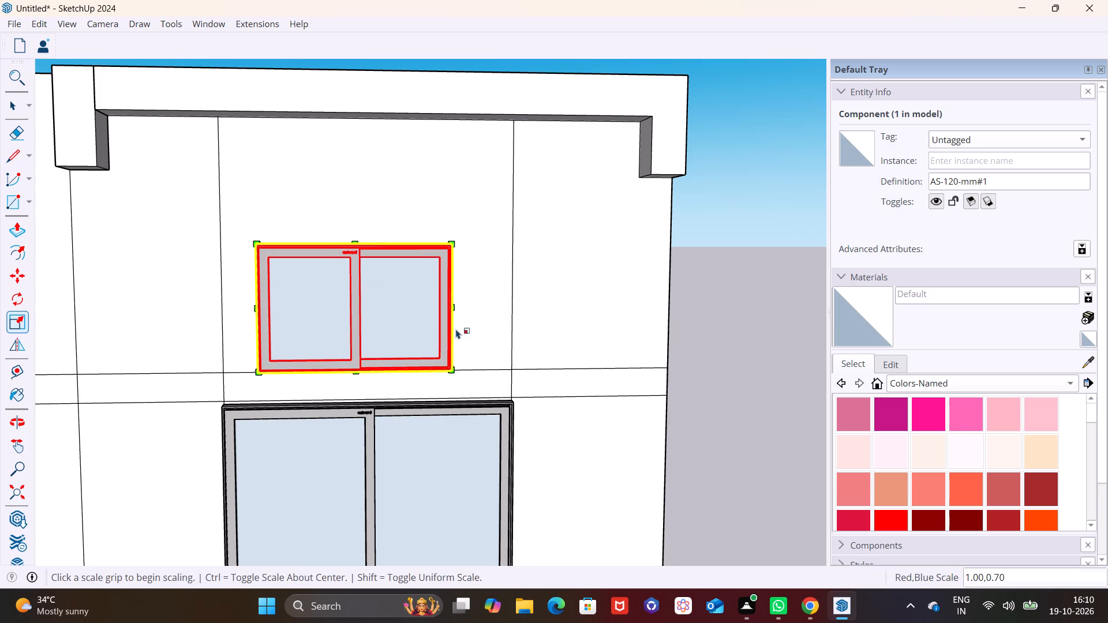
Raise the upper window about 2' 1 1/16" along the blue axis above the floor band, and deselect it.
middle_drag(455, 329, 367, 356)
middle_drag(402, 324, 164, 395)
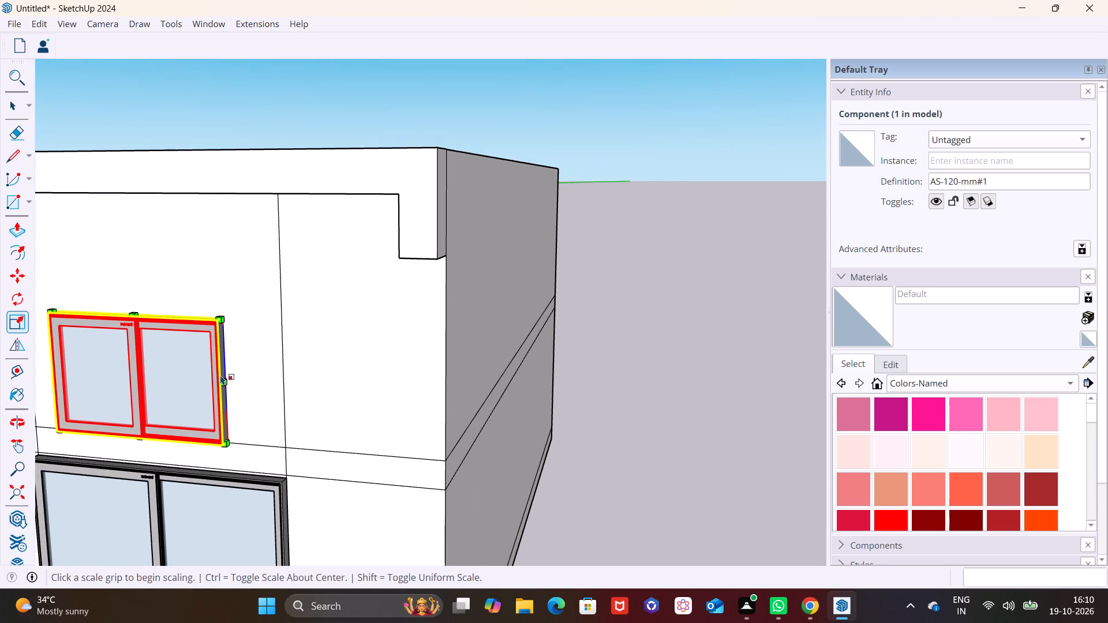
key(m)
drag(229, 440, 229, 433)
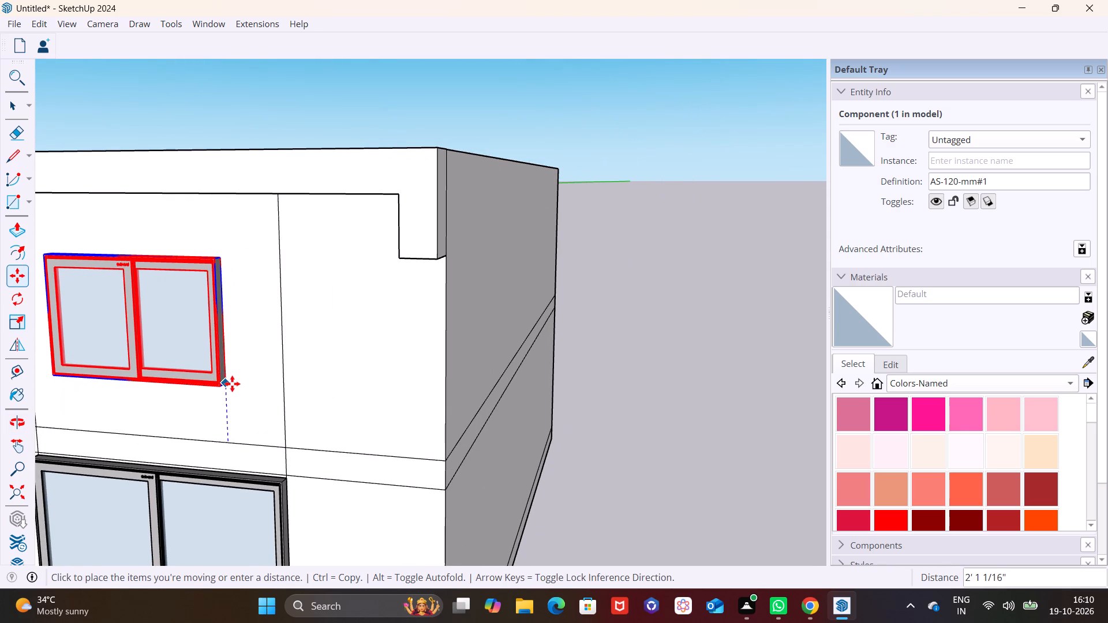
click(232, 384)
key(space)
click(668, 404)
Scale the upper window along the red axis to about 1.19, extending its edge to the vertical division farther from the building's corner.
middle_drag(158, 366, 289, 349)
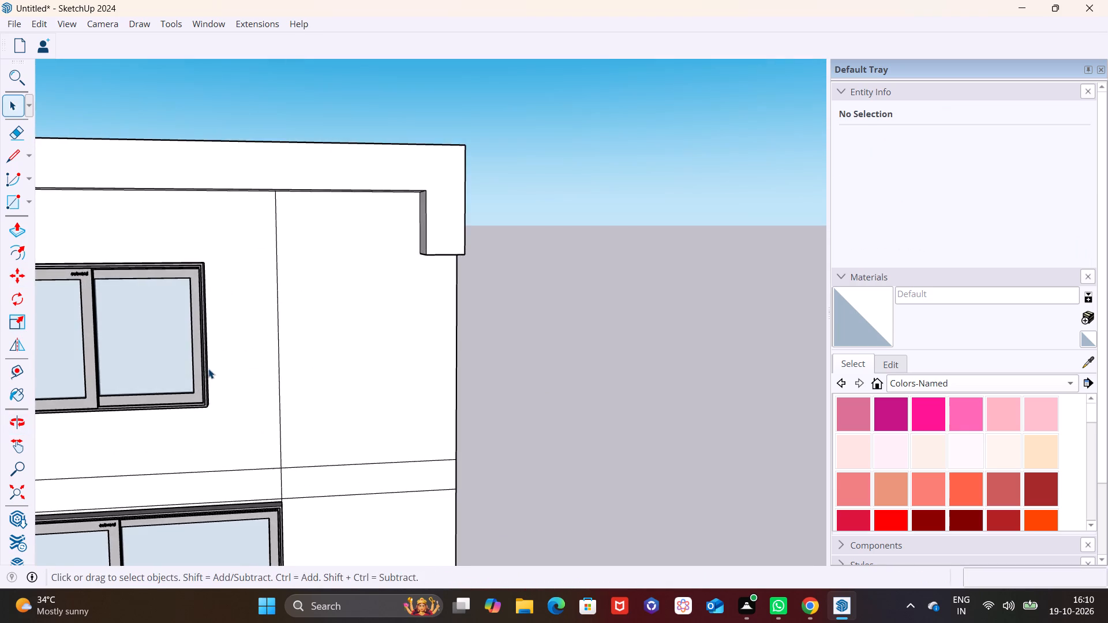
scroll(208, 369, down, 2)
shift+middle_drag(200, 372, 418, 344)
middle_drag(408, 373, 355, 389)
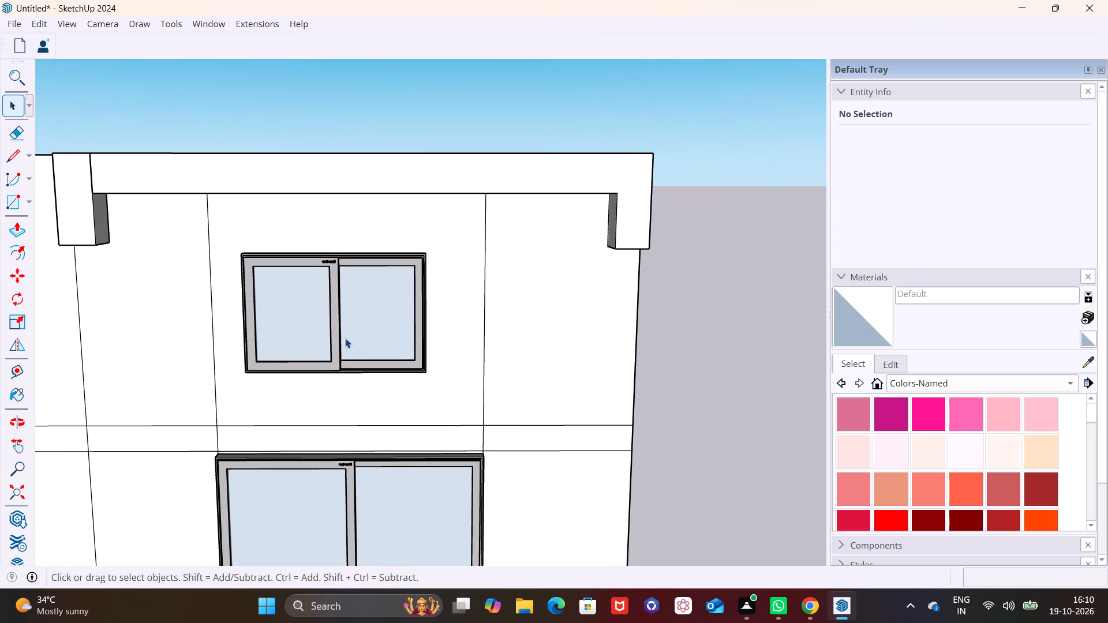
scroll(343, 336, up, 4)
click(463, 313)
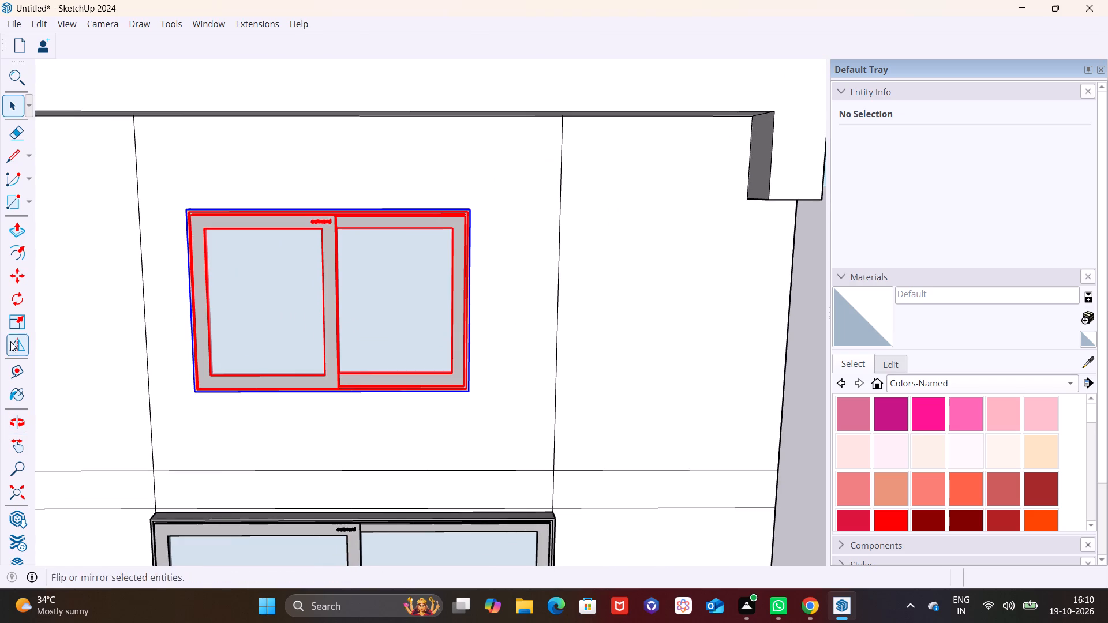
click(17, 321)
middle_drag(175, 280, 374, 302)
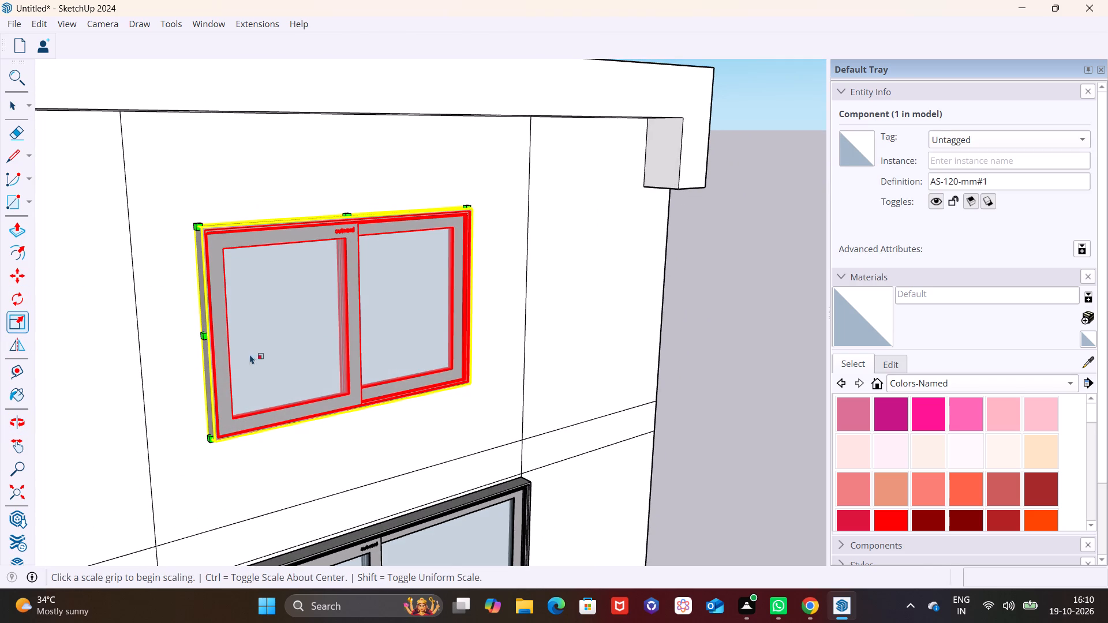
click(202, 337)
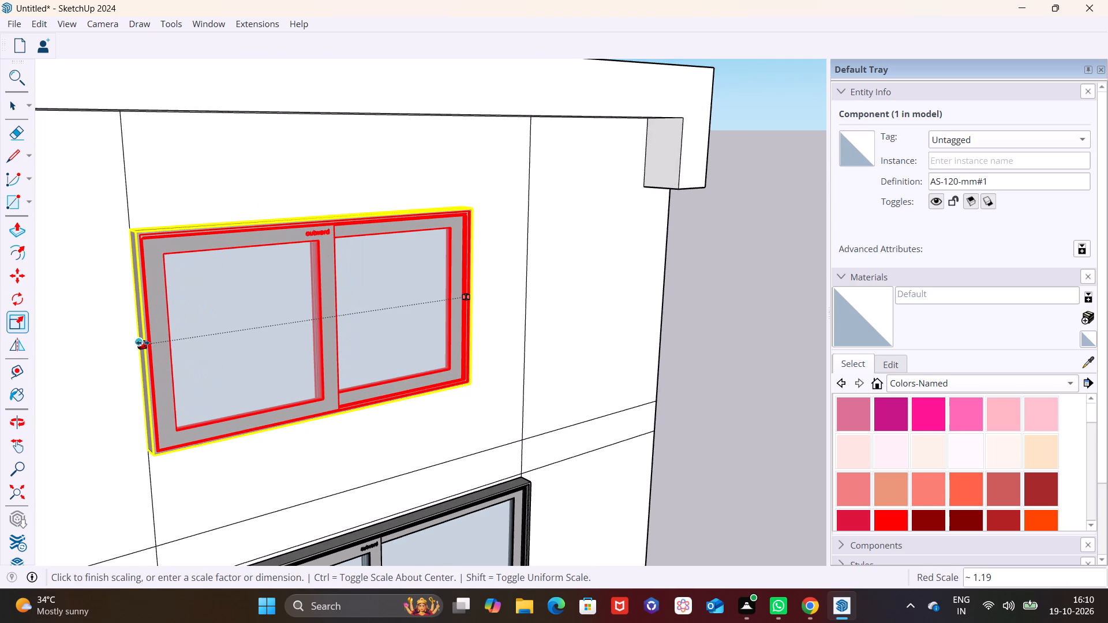
click(143, 343)
Widen the upper window along the red axis to reach the vertical division nearer the building's corner, and deselect it.
middle_drag(505, 323, 110, 359)
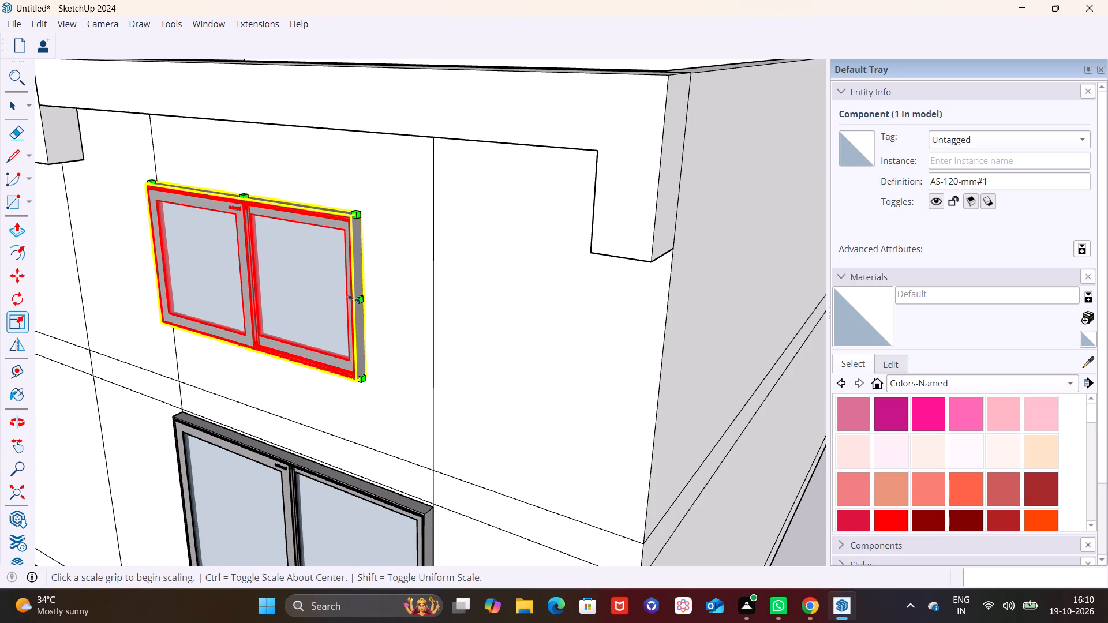
click(354, 299)
click(433, 294)
key(space)
click(474, 340)
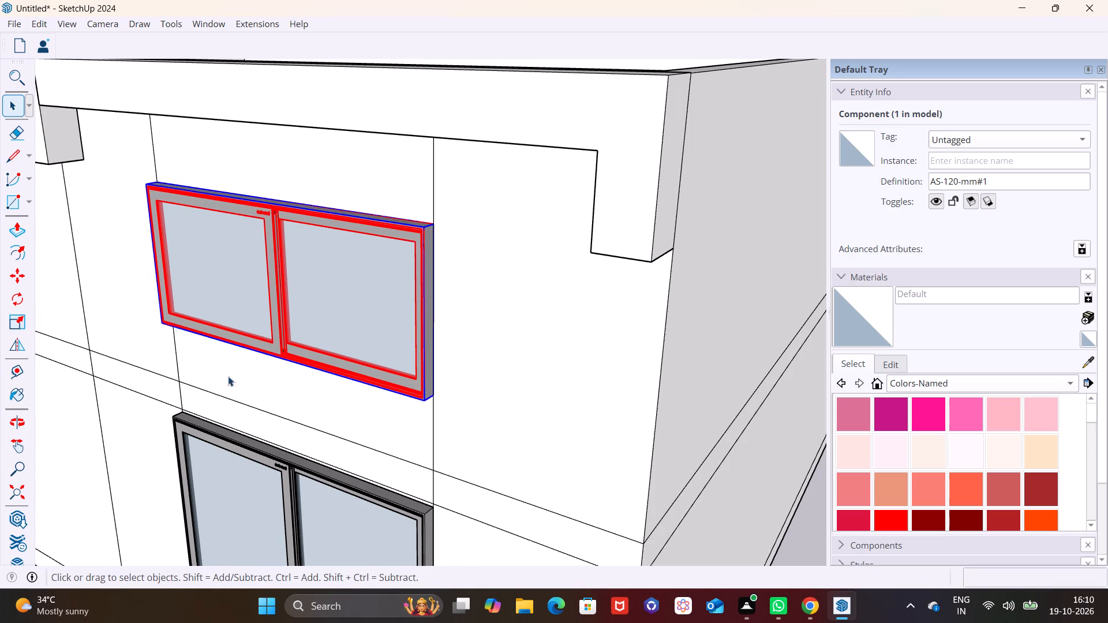
Examine the upper window's fit between the vertical divisions and its alignment with the window below.
scroll(201, 371, down, 8)
middle_drag(244, 408, 498, 320)
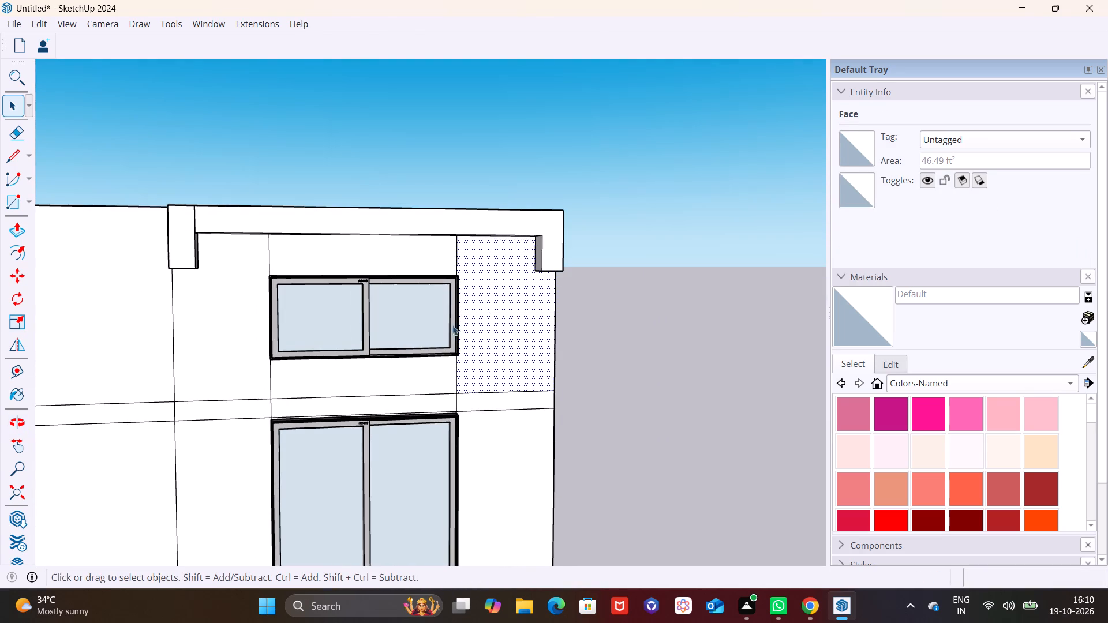
shift+middle_drag(351, 302, 278, 397)
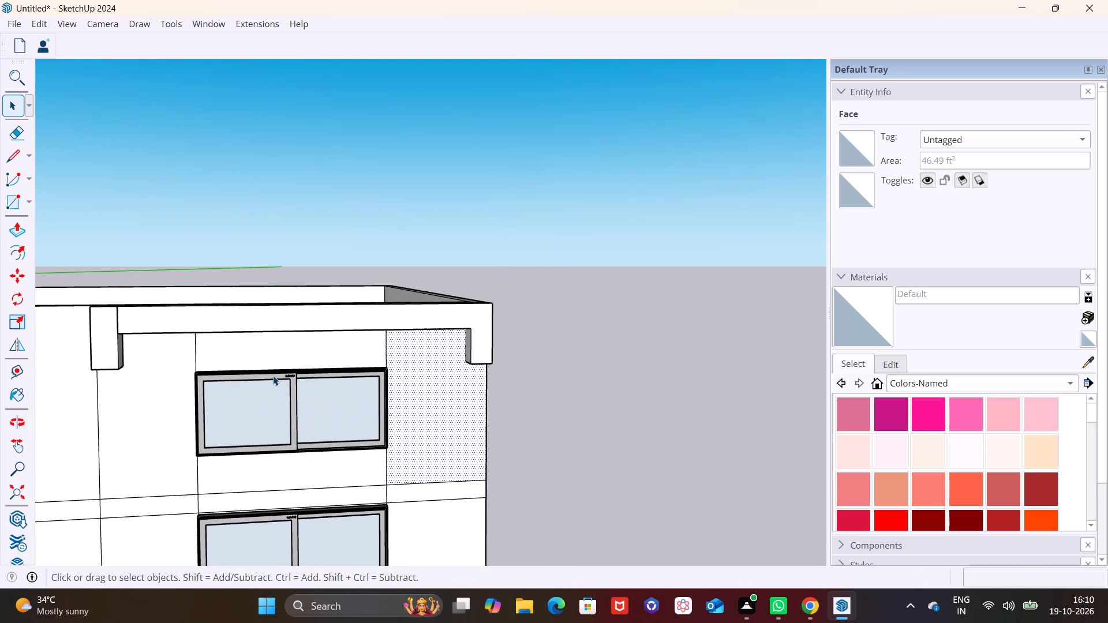
middle_drag(260, 366, 247, 321)
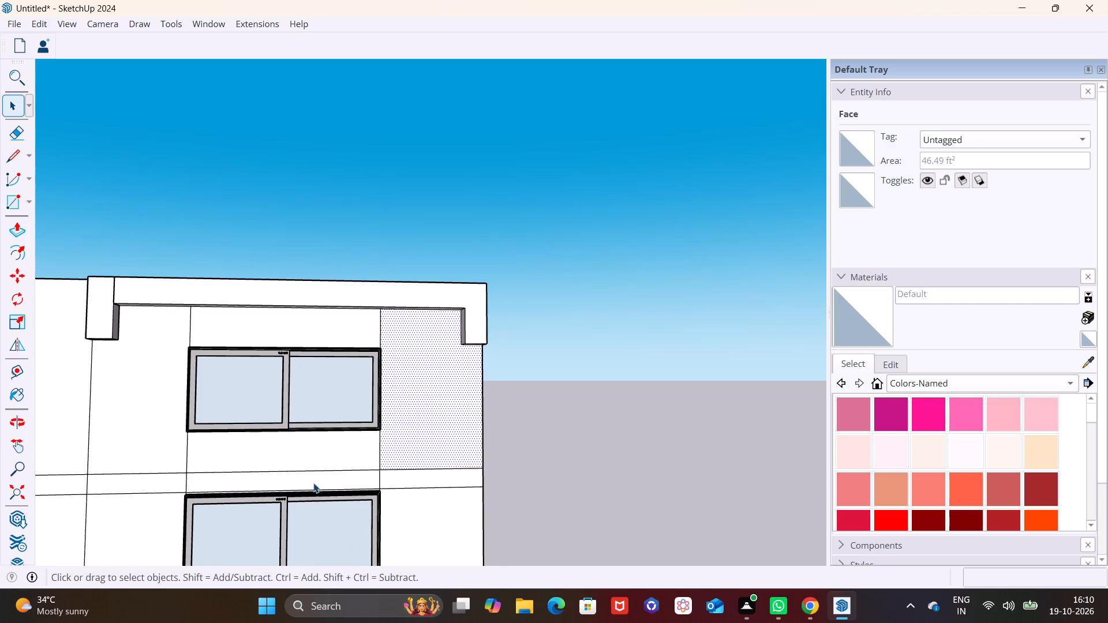
shift+scroll(315, 479, up, 1)
shift+middle_drag(320, 451, 342, 380)
shift+middle_drag(218, 427, 226, 359)
middle_drag(222, 396, 238, 445)
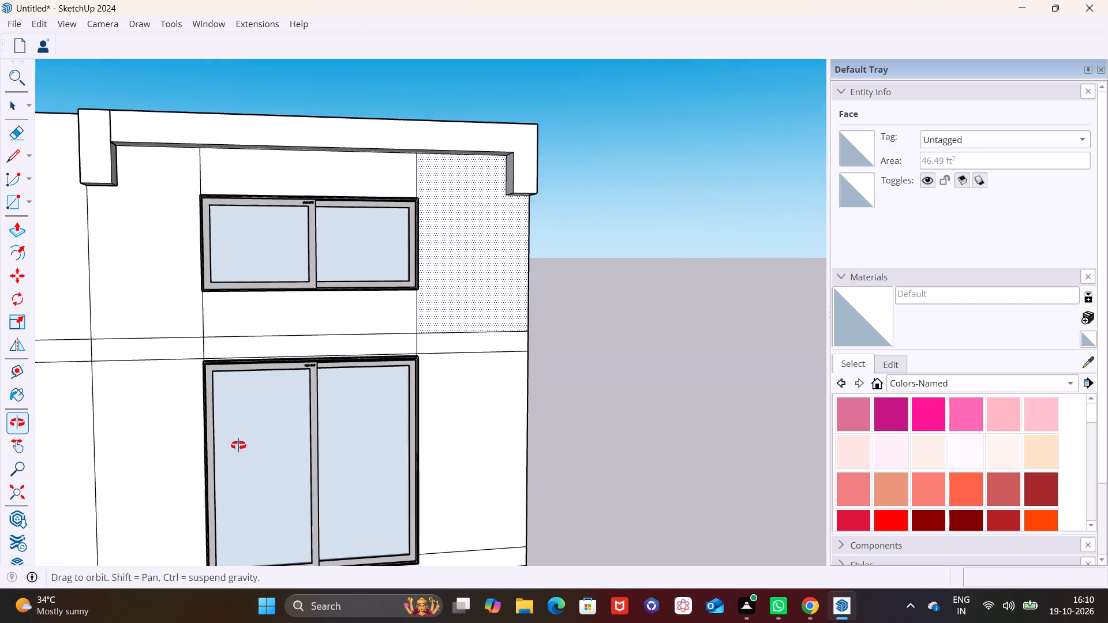
Draw a small rectangle of about 67 in² on the wall beside the lower window's upper corner, and make it a group.
middle_drag(238, 445, 242, 448)
click(27, 204)
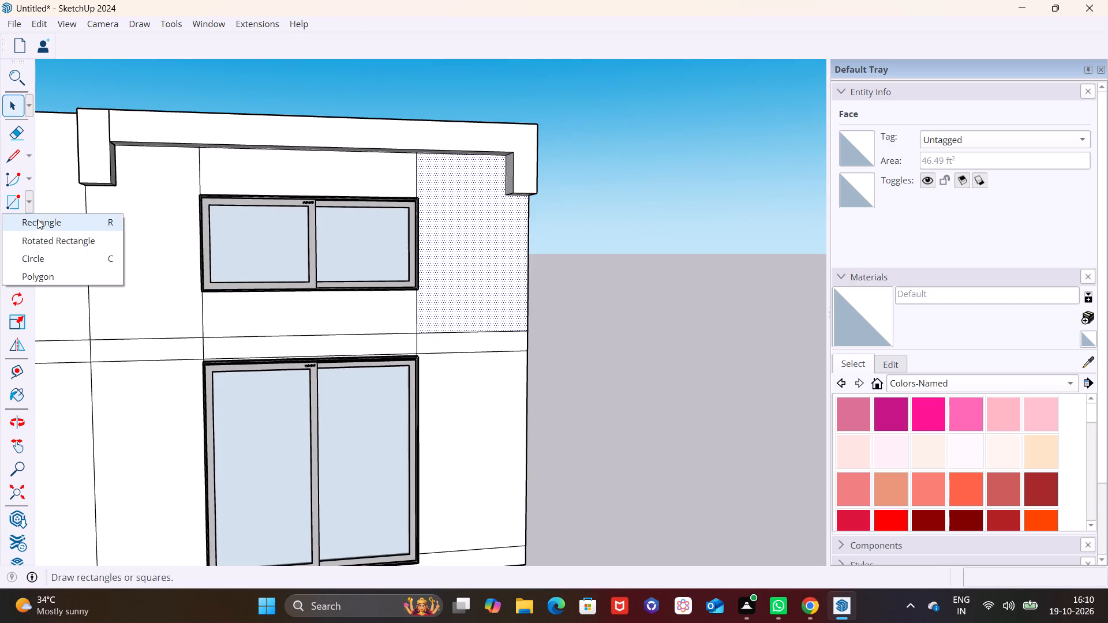
click(39, 222)
shift+middle_drag(184, 357, 241, 287)
middle_drag(270, 360, 385, 368)
scroll(250, 331, up, 2)
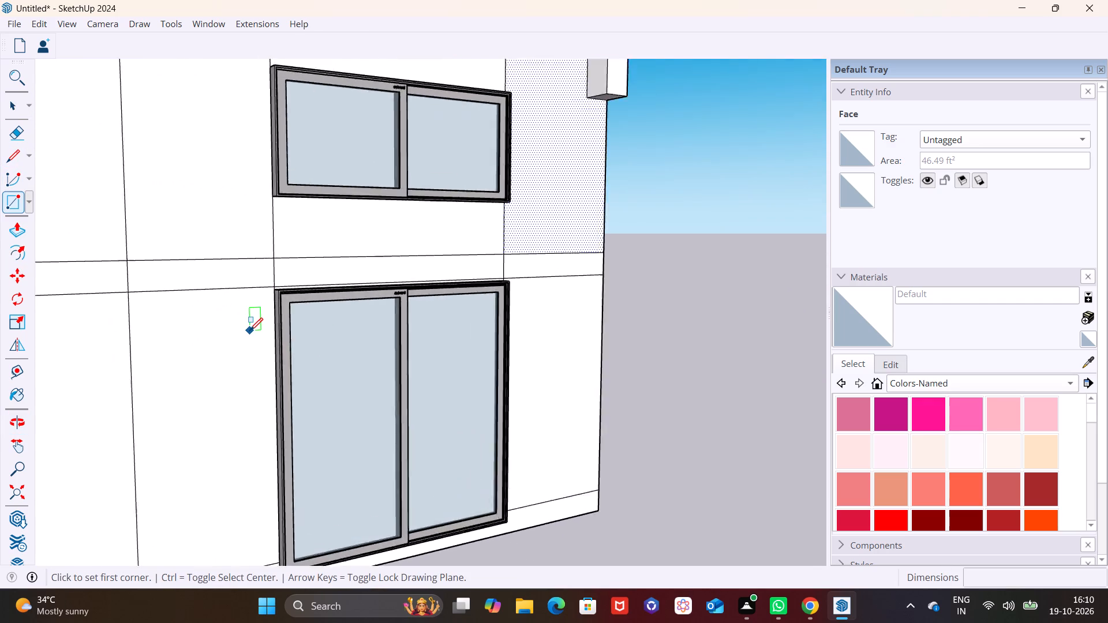
scroll(250, 331, up, 8)
click(297, 307)
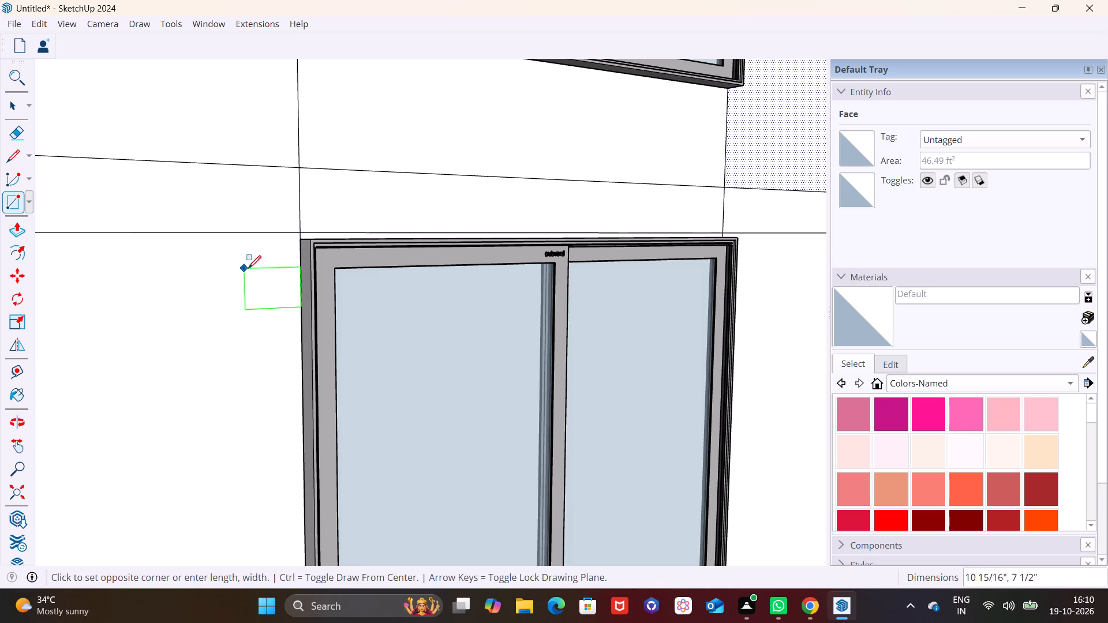
click(257, 267)
key(space)
double_click(279, 295)
right_click(279, 295)
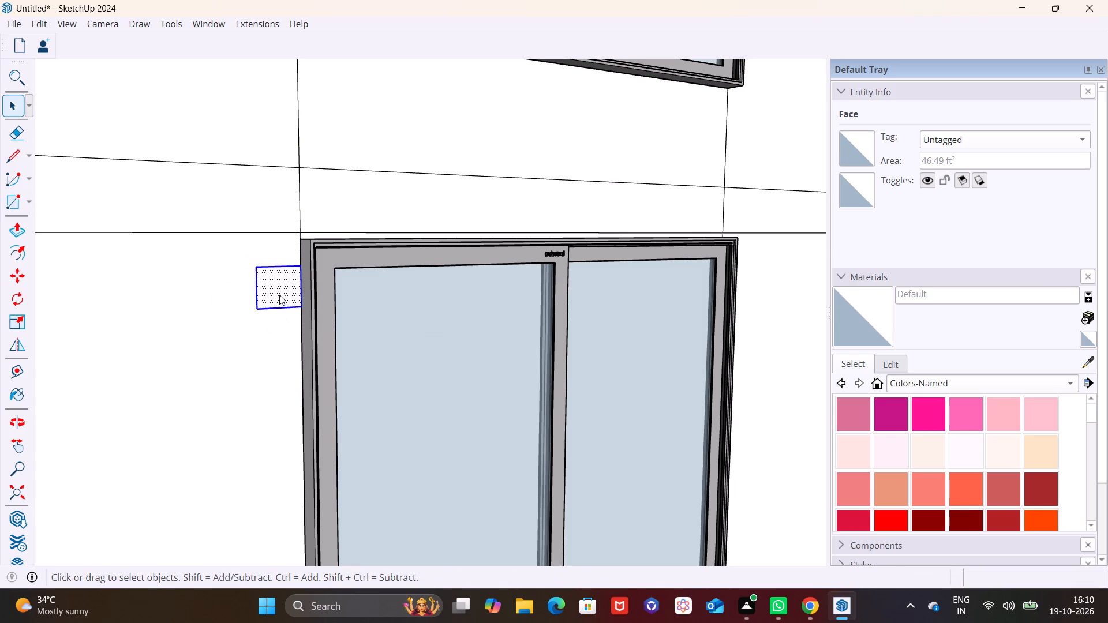
click(332, 428)
Open the small rectangle's group and pull its face 6 3/4" out from the wall.
click(269, 298)
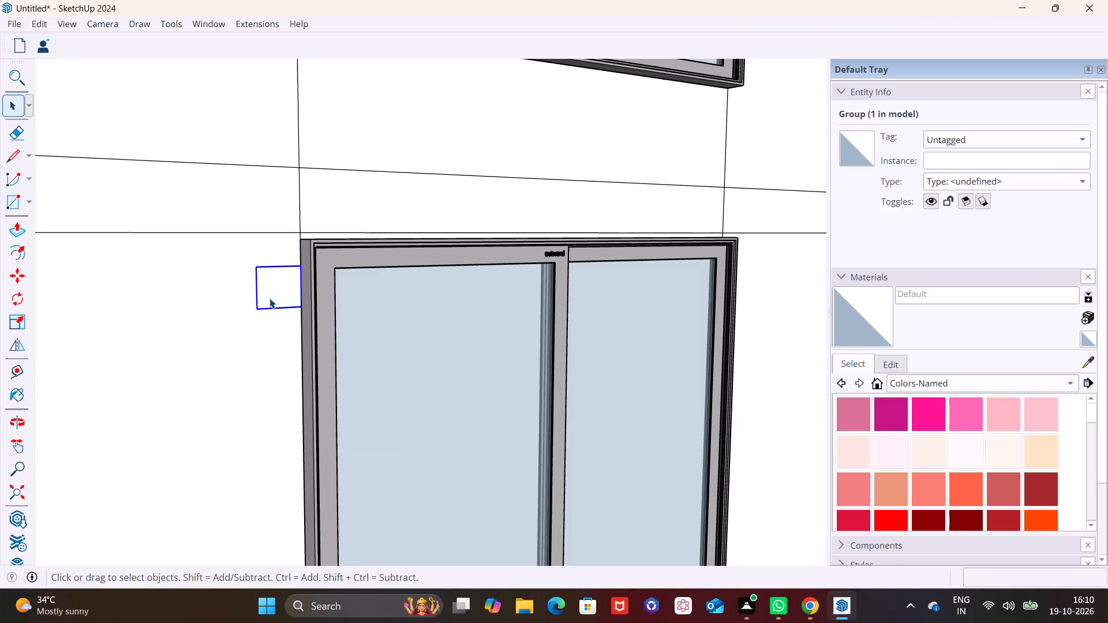
double_click(269, 298)
click(269, 288)
click(13, 224)
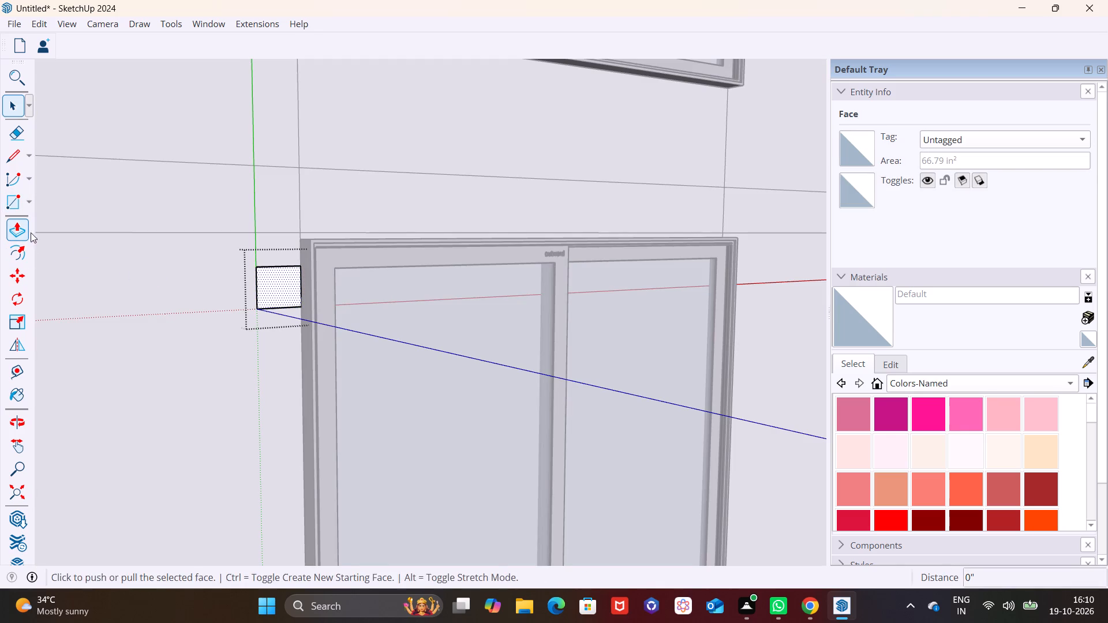
click(273, 295)
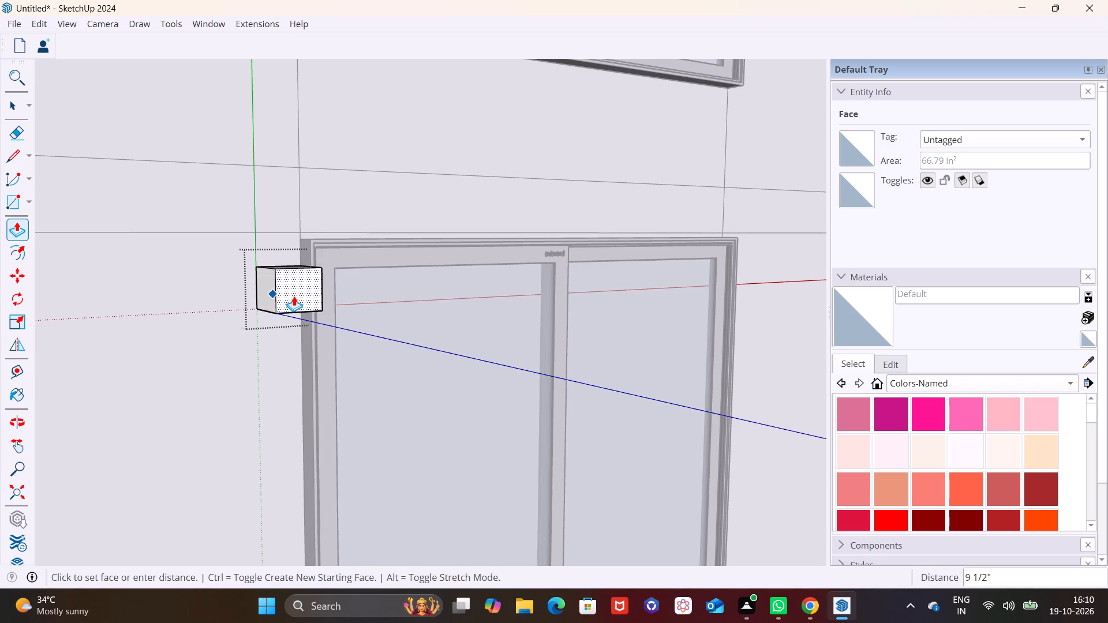
click(287, 294)
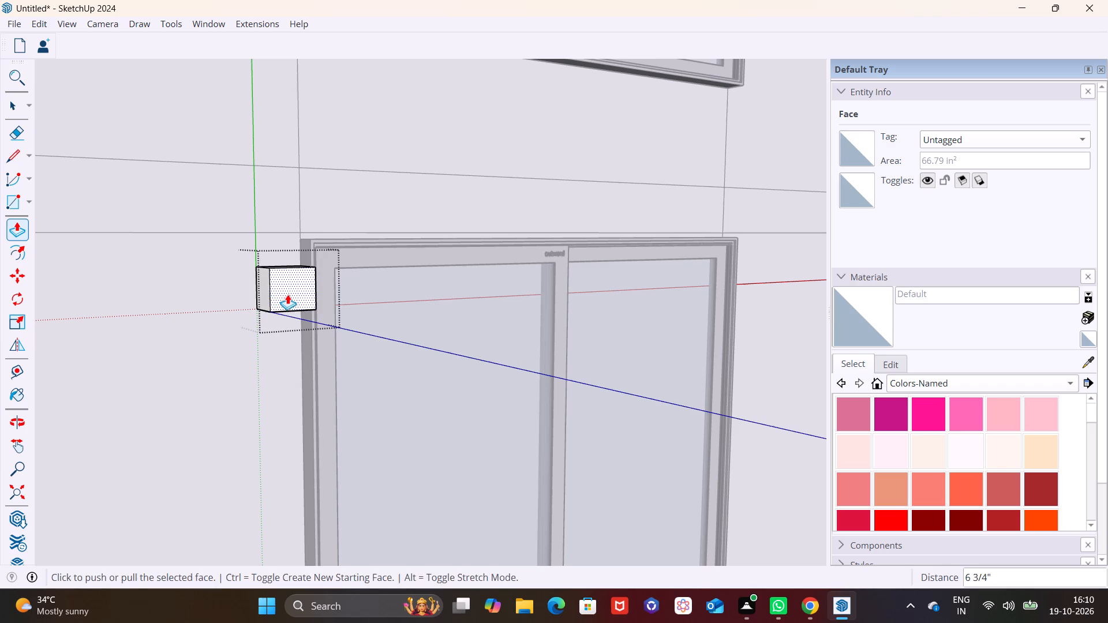
Pull the block's top face up to the floor band's upper line, and close the group.
middle_drag(365, 325, 192, 518)
key(space)
click(215, 345)
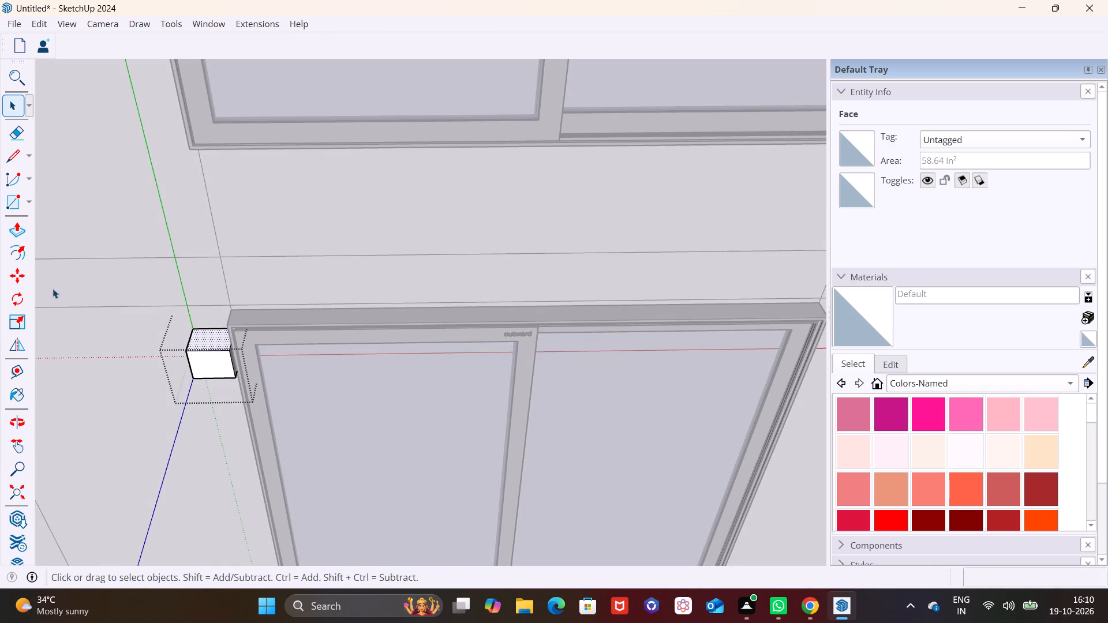
click(18, 230)
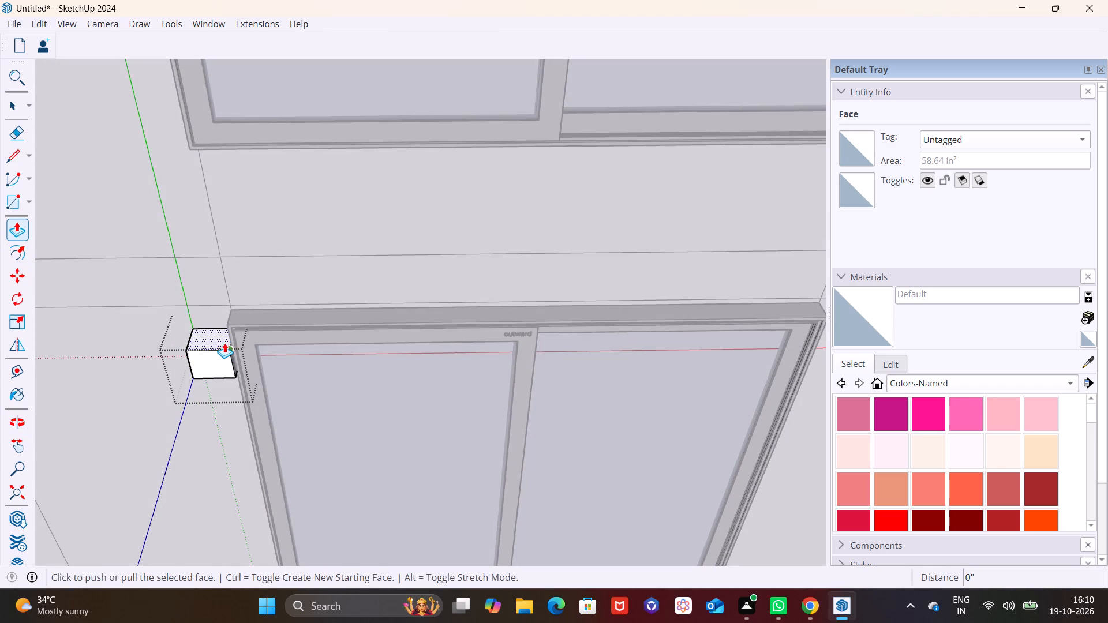
drag(218, 339, 218, 332)
click(201, 327)
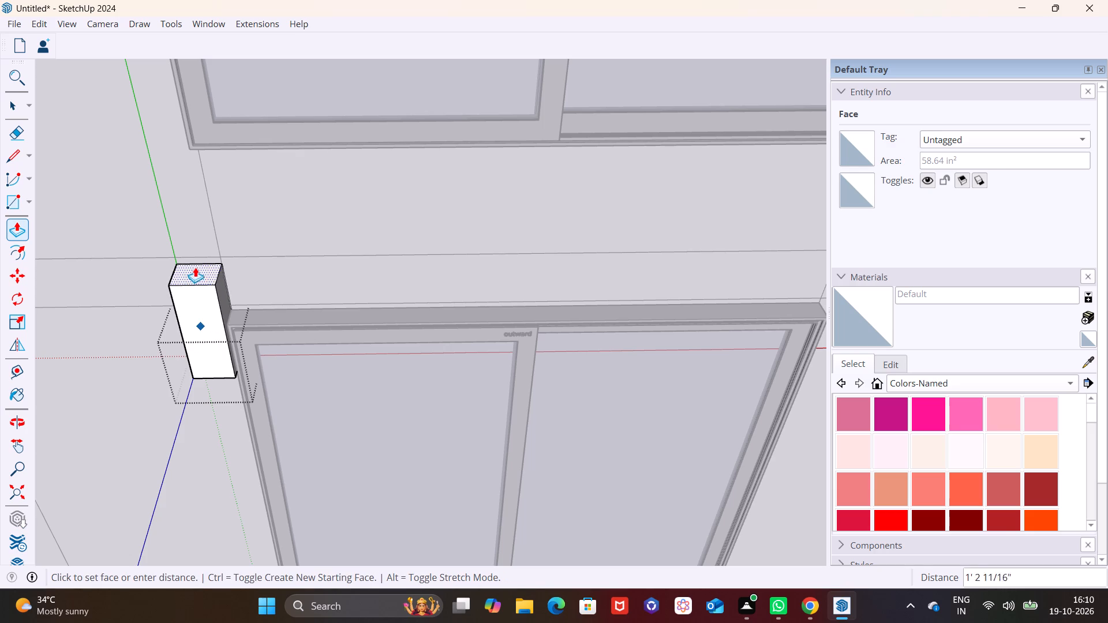
click(195, 260)
middle_drag(245, 333, 205, 208)
middle_drag(244, 288, 193, 232)
scroll(237, 253, down, 1)
key(space)
shift+middle_drag(286, 297, 188, 366)
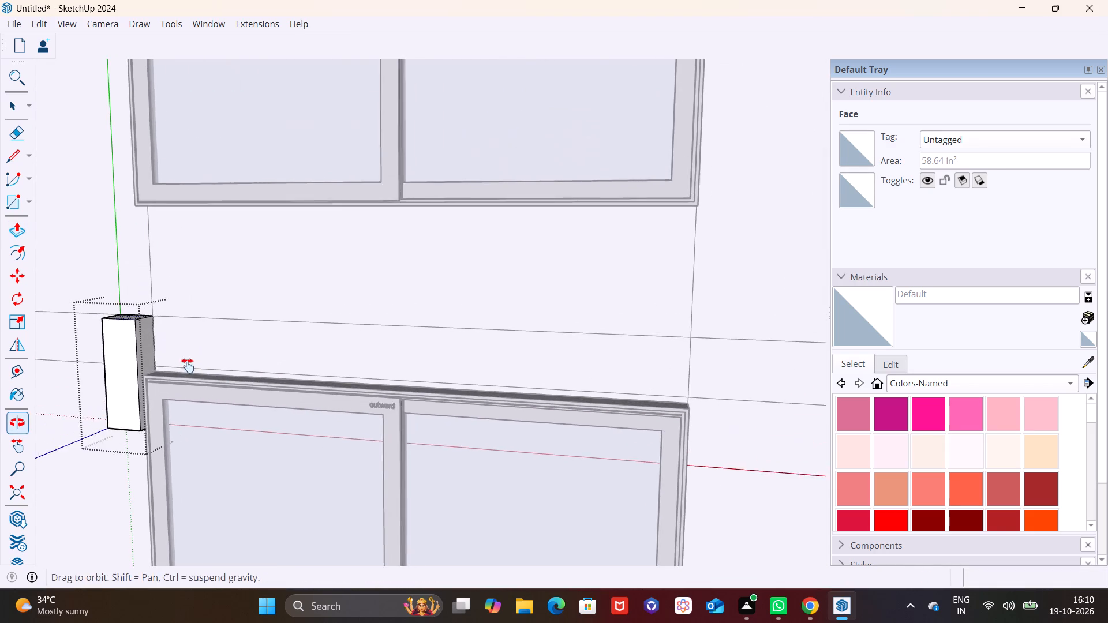
shift+middle_drag(188, 366, 188, 367)
scroll(201, 355, up, 4)
scroll(253, 367, up, 1)
middle_drag(249, 366, 222, 363)
key(space)
click(224, 347)
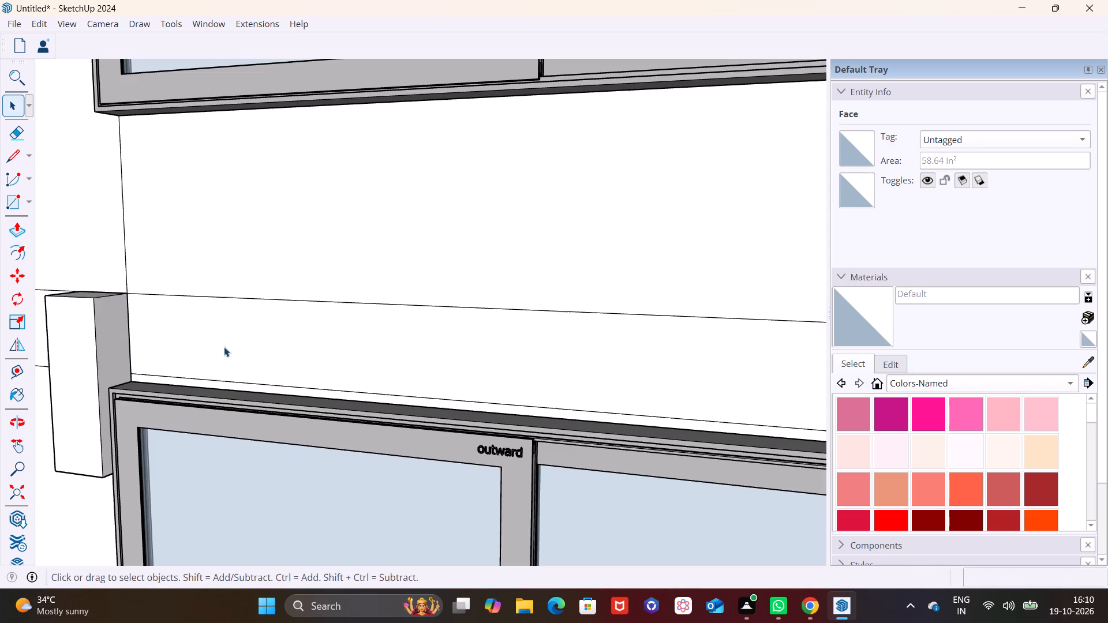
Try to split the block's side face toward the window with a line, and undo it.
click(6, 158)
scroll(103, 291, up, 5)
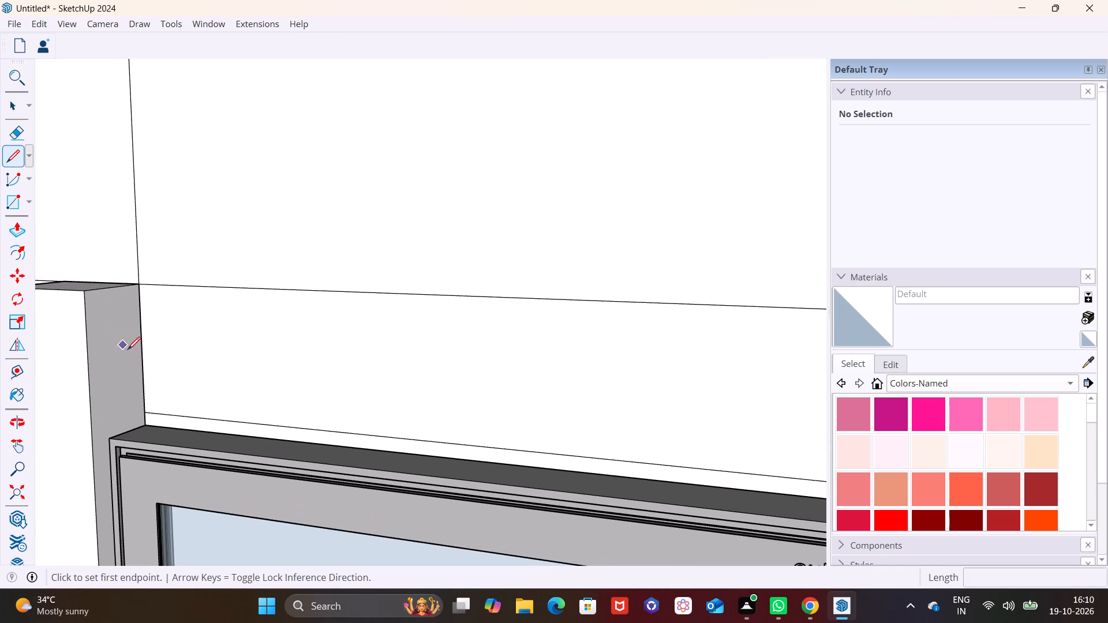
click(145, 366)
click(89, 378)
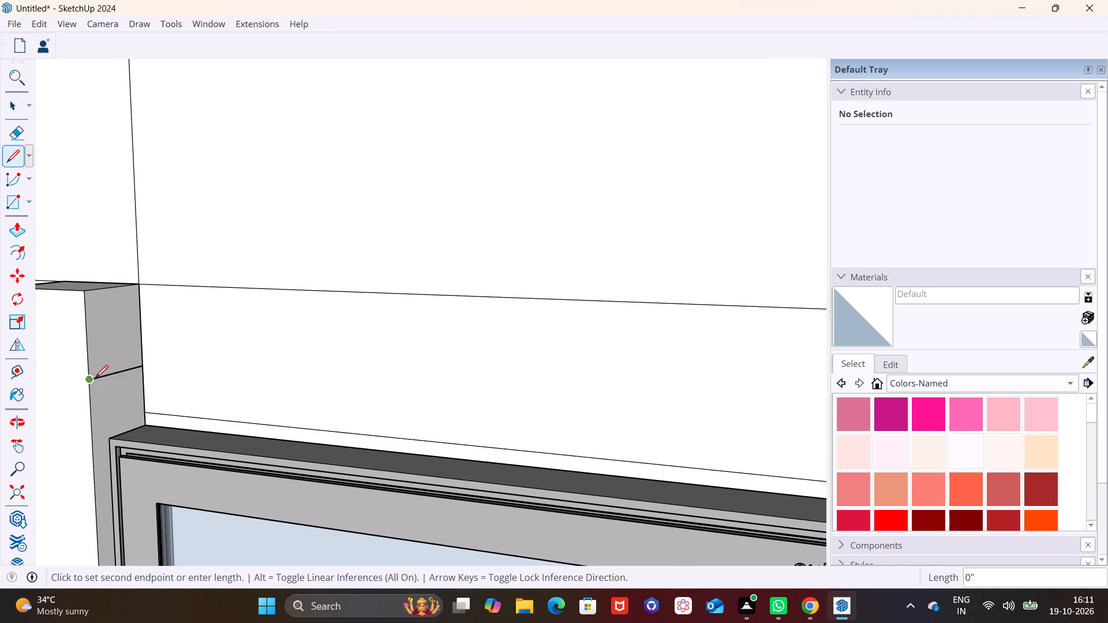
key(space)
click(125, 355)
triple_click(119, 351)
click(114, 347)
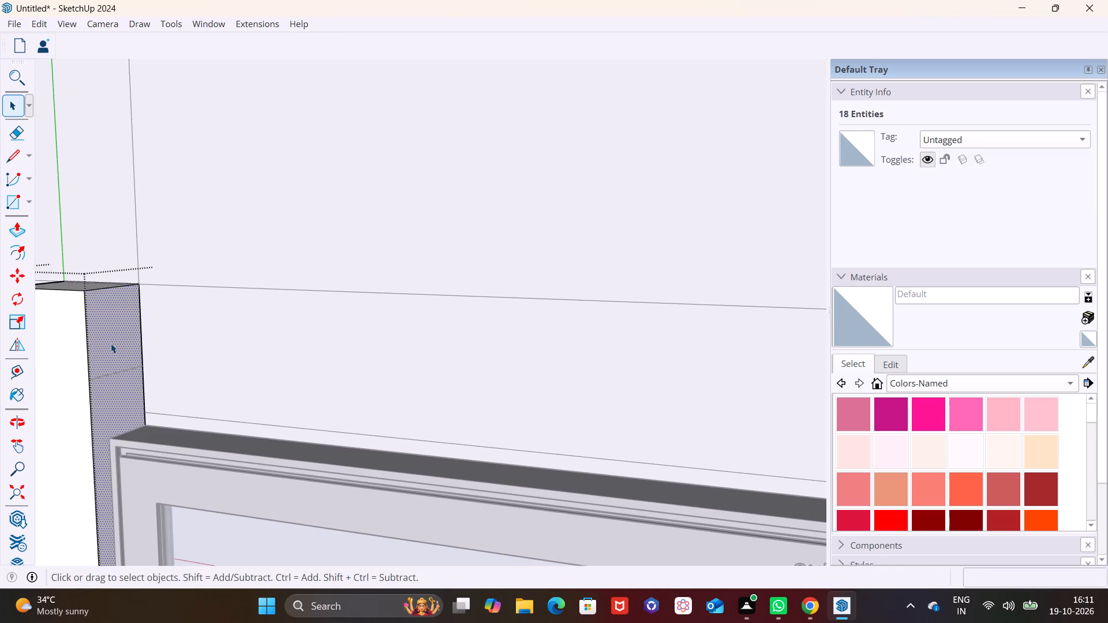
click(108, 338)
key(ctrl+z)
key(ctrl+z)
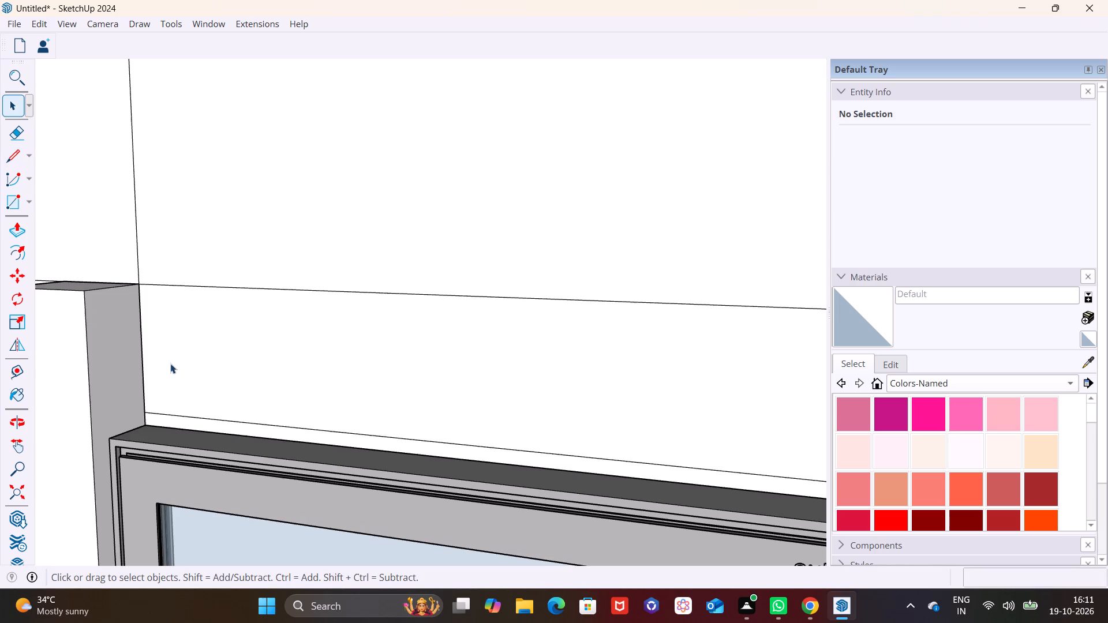
Draw a rectangle of about 47.5 in² across the upper part of the block's side face toward the window.
click(31, 201)
click(33, 219)
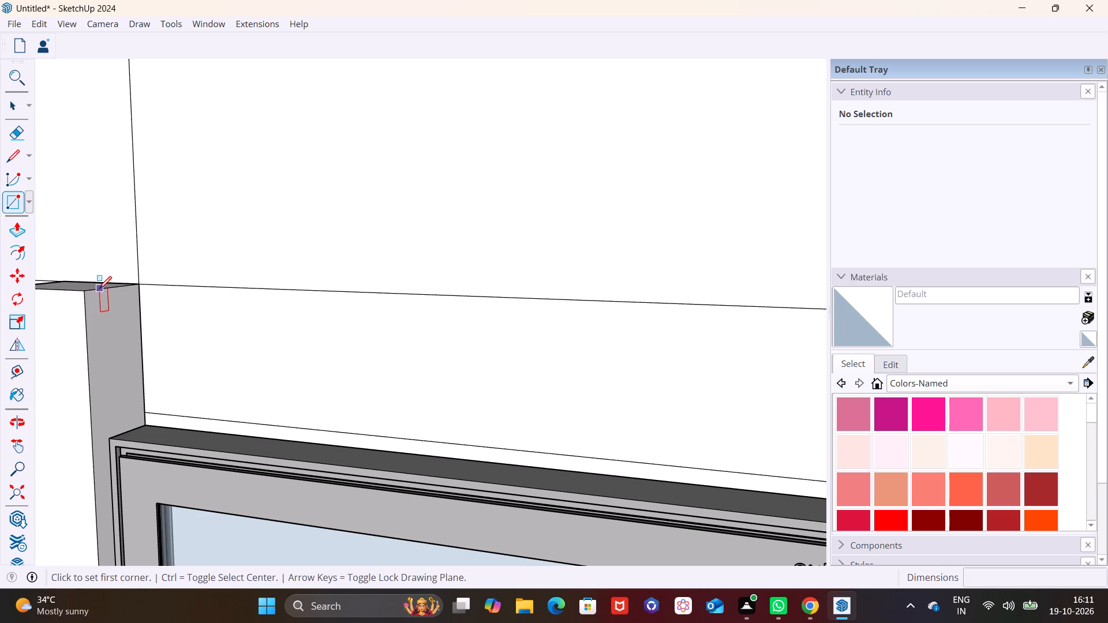
click(90, 294)
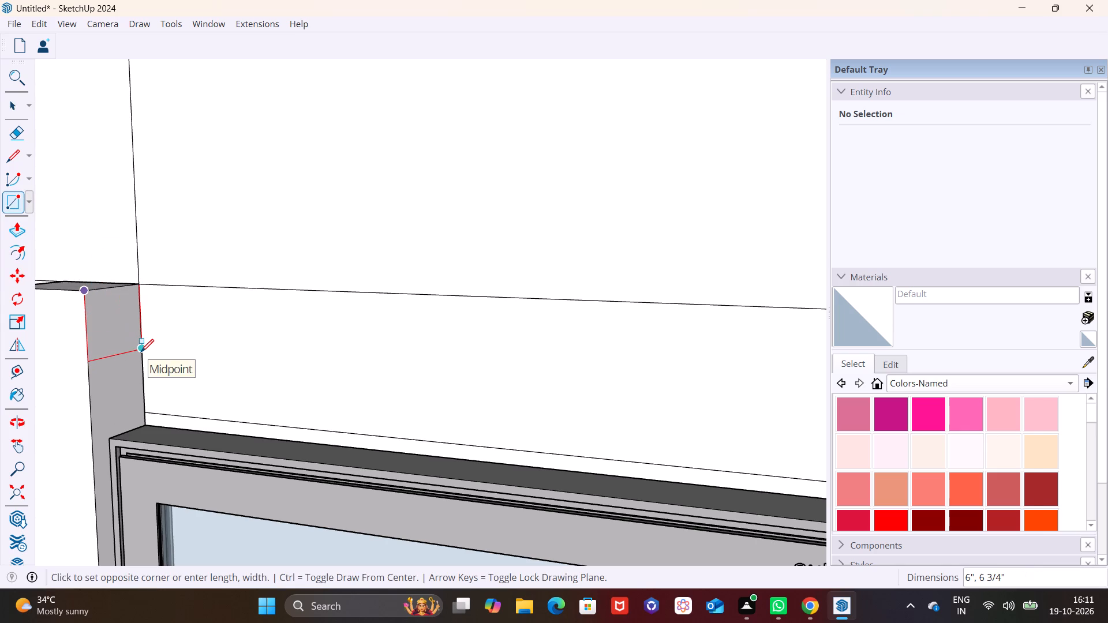
click(143, 360)
key(space)
Pull the new side rectangle about 10' 1/8" along the floor band to the vertical division at the window's far side.
click(119, 341)
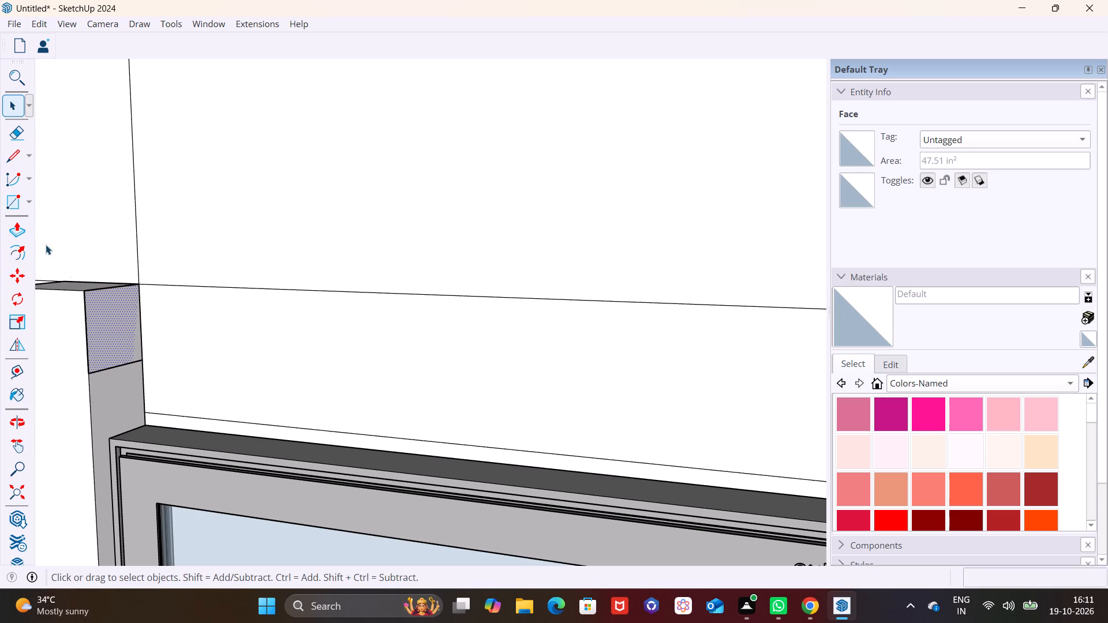
click(12, 228)
click(98, 324)
click(111, 348)
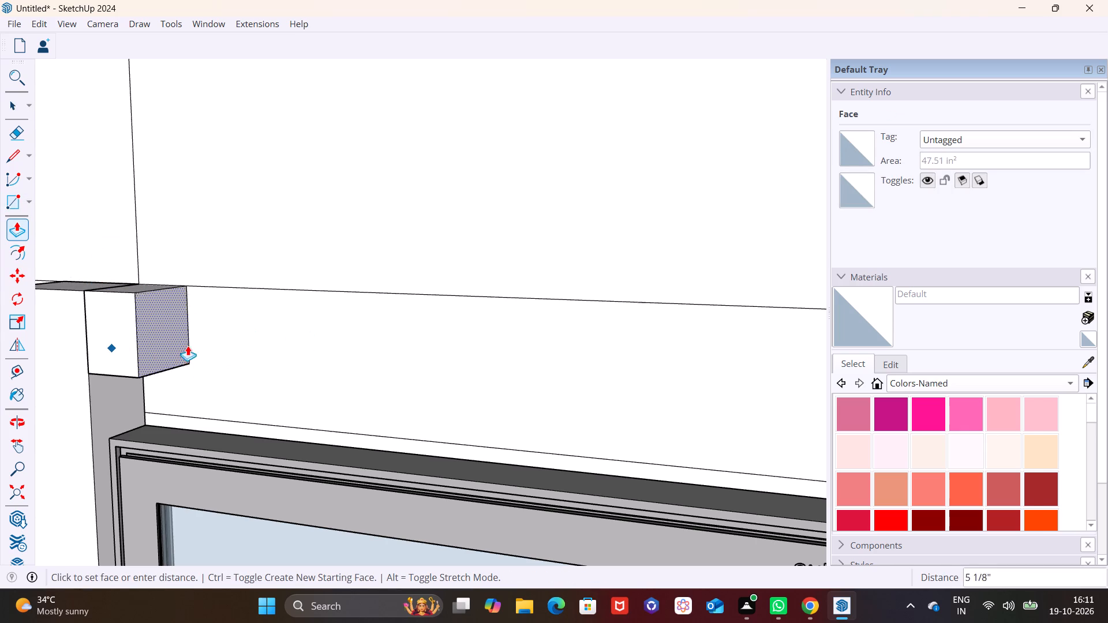
scroll(501, 368, down, 11)
shift+middle_drag(478, 388, 68, 406)
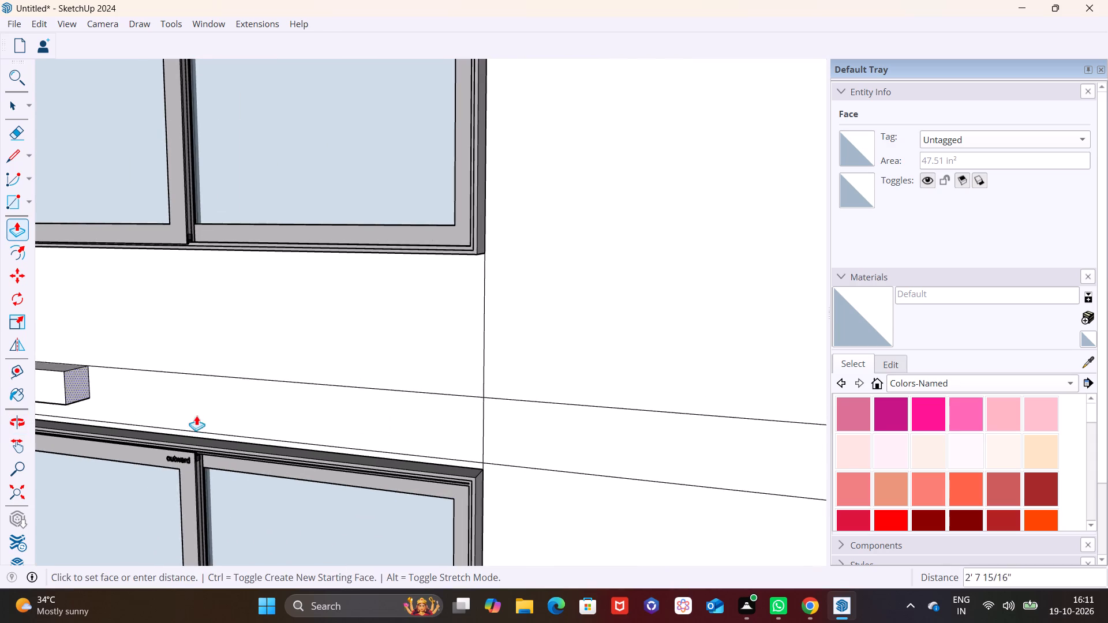
click(496, 446)
Extend the beam's end face another 9 1/8" past the vertical division.
middle_drag(496, 446, 555, 386)
scroll(496, 432, up, 1)
scroll(425, 440, down, 8)
middle_drag(426, 445, 507, 431)
scroll(538, 440, up, 6)
middle_drag(529, 442, 396, 440)
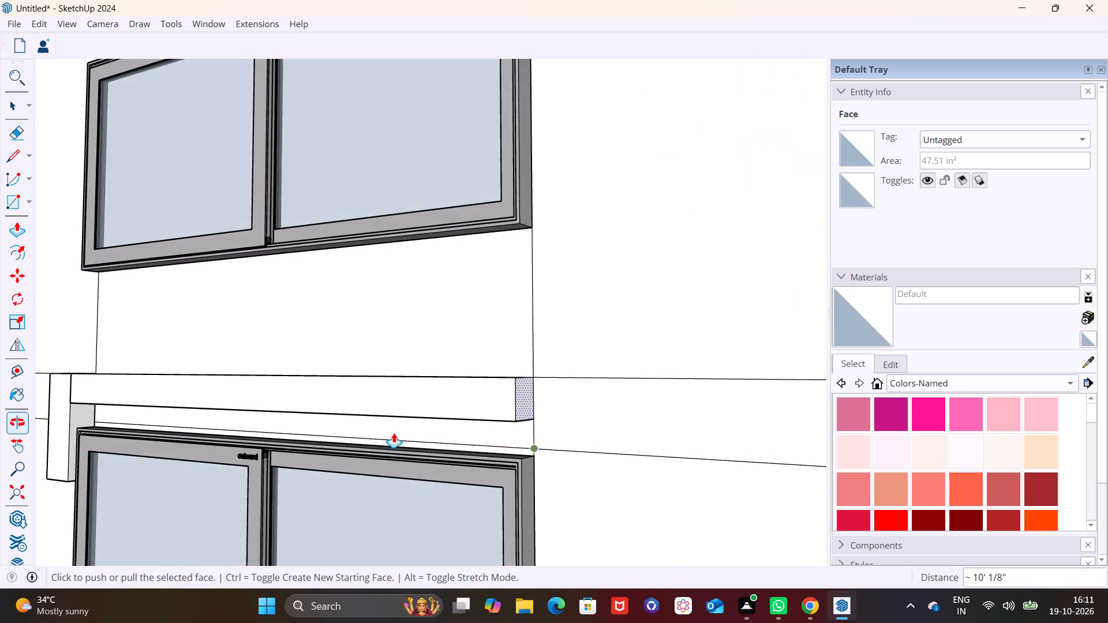
click(526, 402)
click(585, 396)
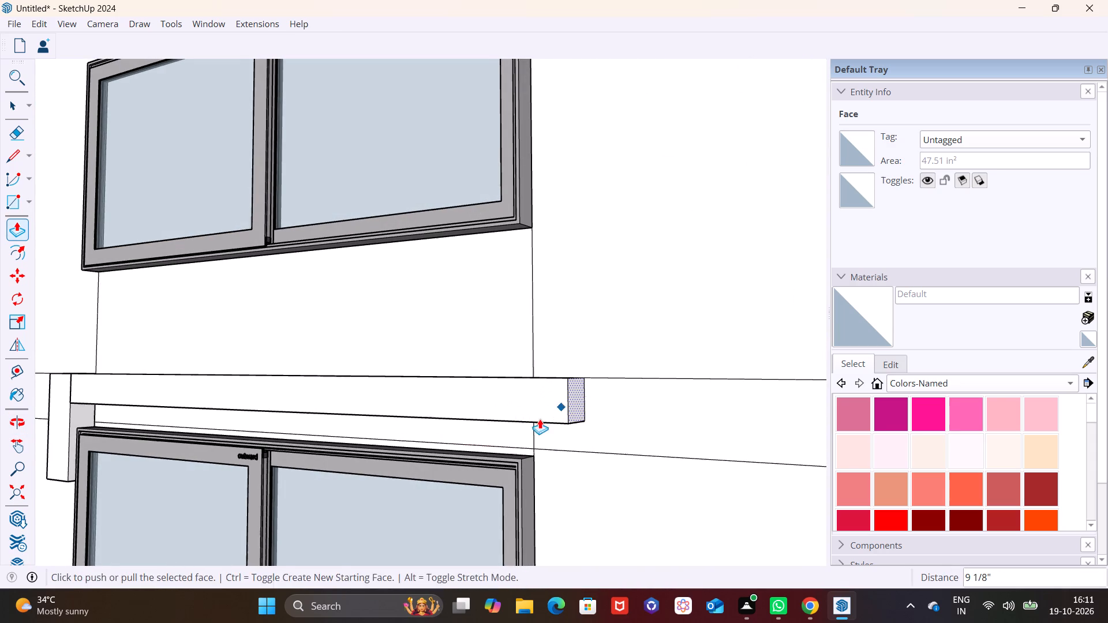
key(space)
Draw a line across the beam's underside at the vertical division, marking off its projecting end.
middle_drag(535, 434, 555, 282)
scroll(536, 415, up, 1)
scroll(566, 283, up, 2)
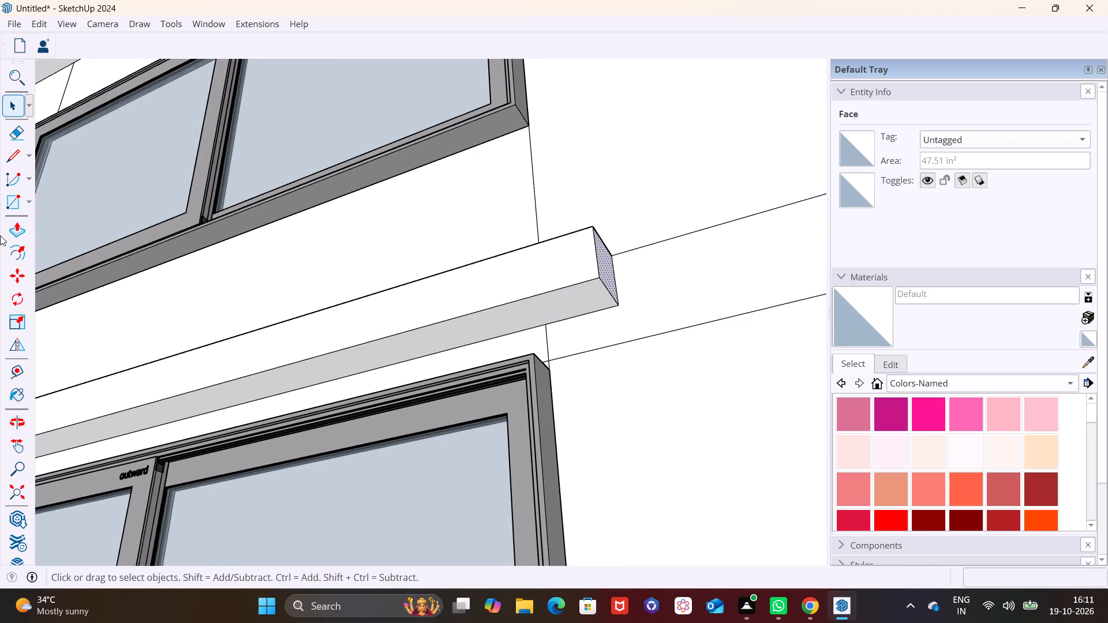
click(13, 163)
scroll(493, 280, up, 3)
scroll(570, 313, up, 2)
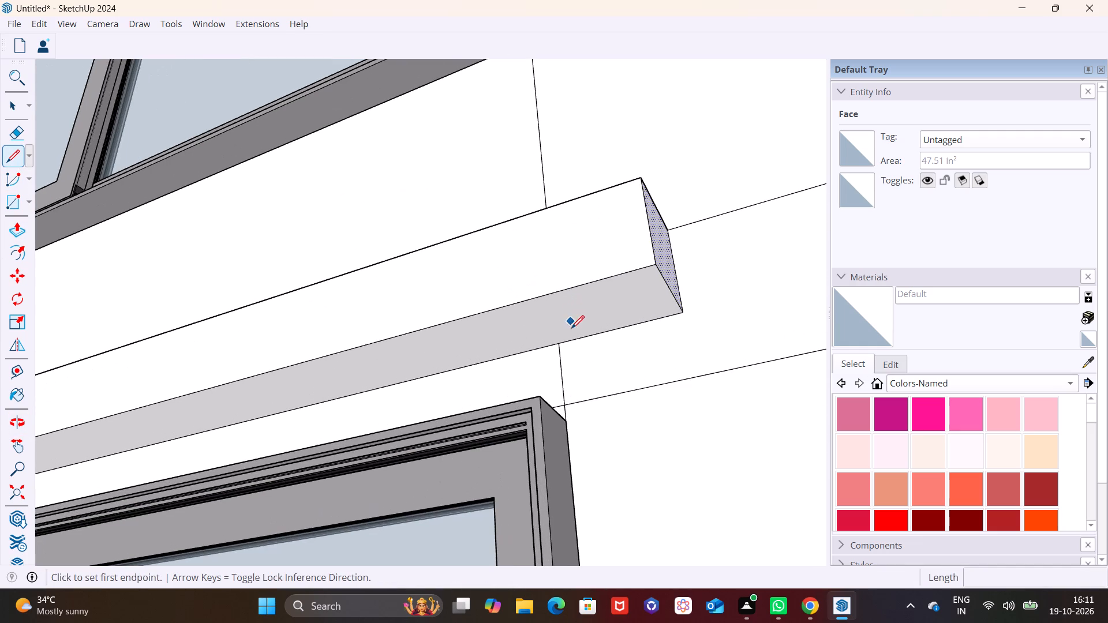
click(561, 343)
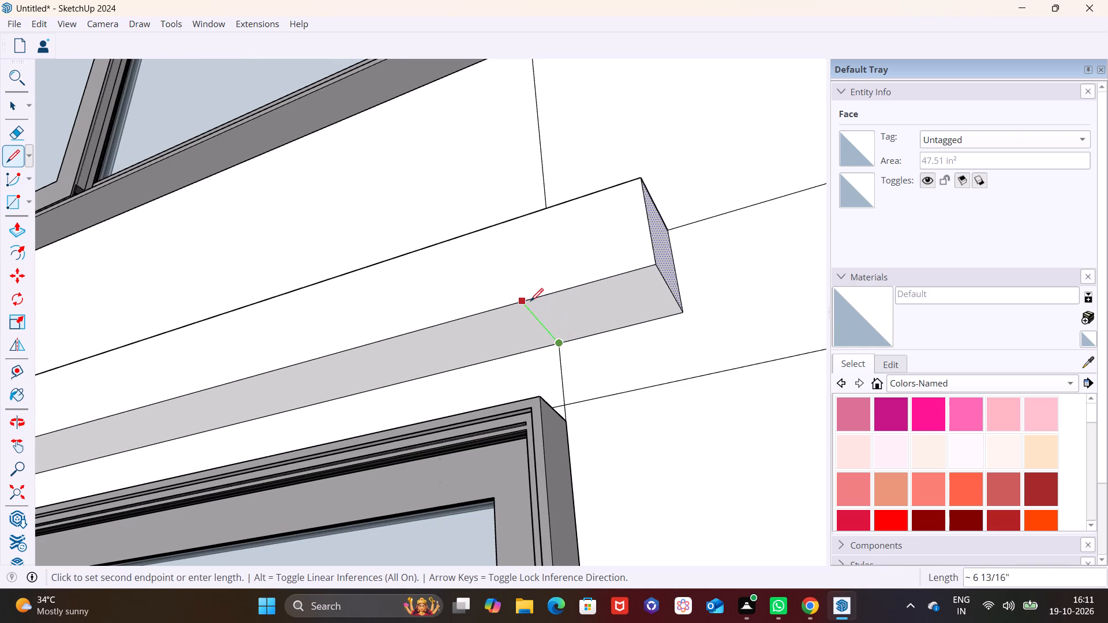
click(530, 301)
key(space)
Pull the underside of the beam's projecting end down in two extrusions, about 4 15/16" and 9 3/16", forming a matching leg.
click(585, 313)
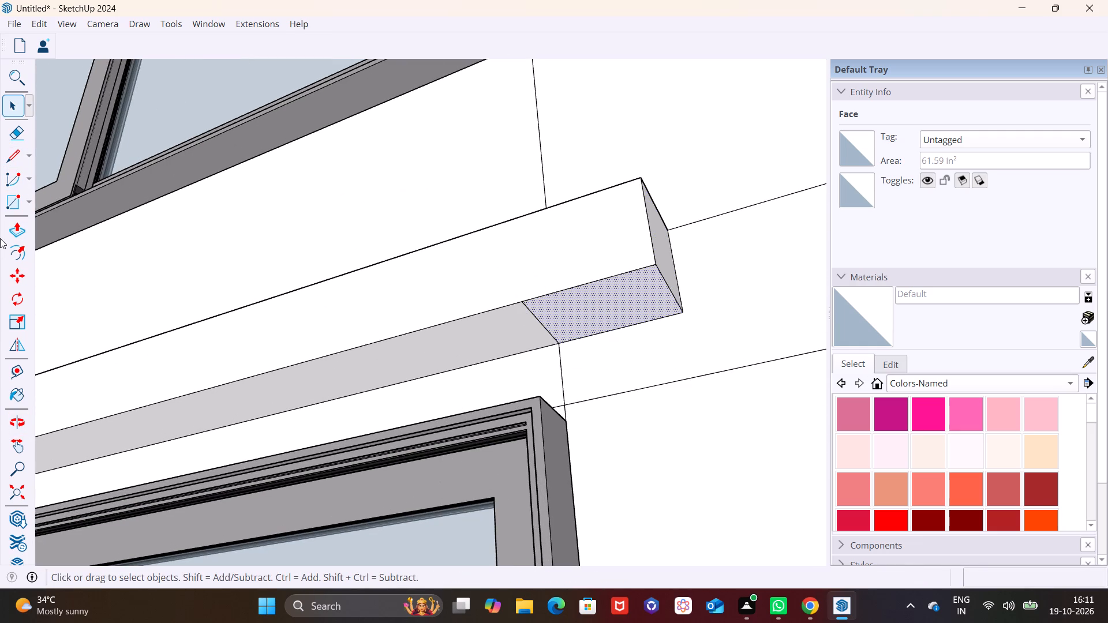
click(12, 232)
click(589, 311)
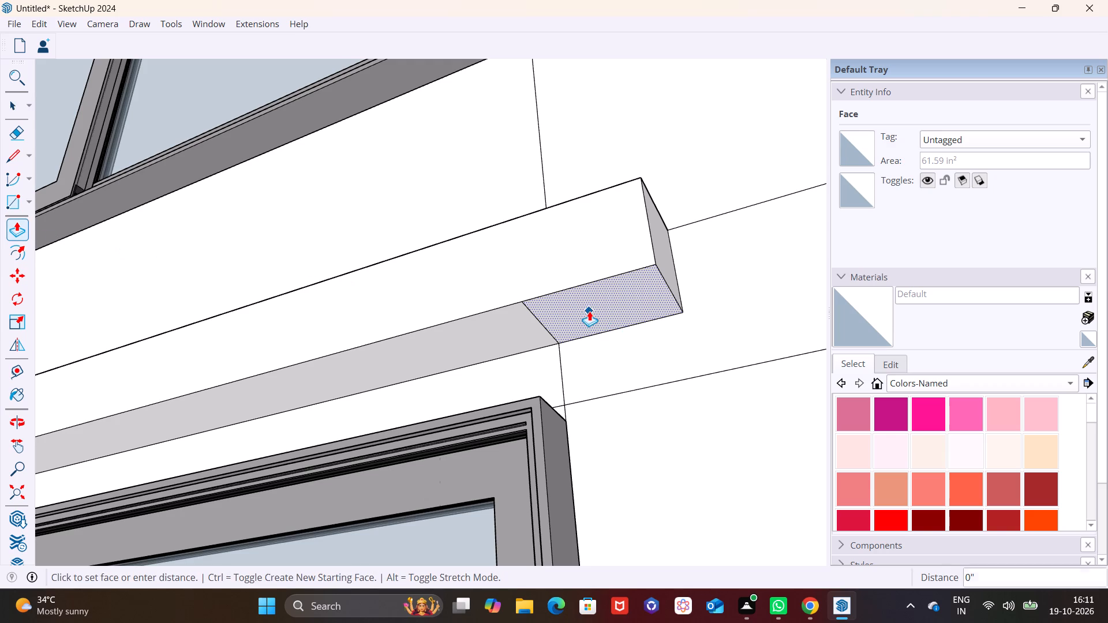
scroll(609, 451, down, 8)
drag(604, 512, 607, 525)
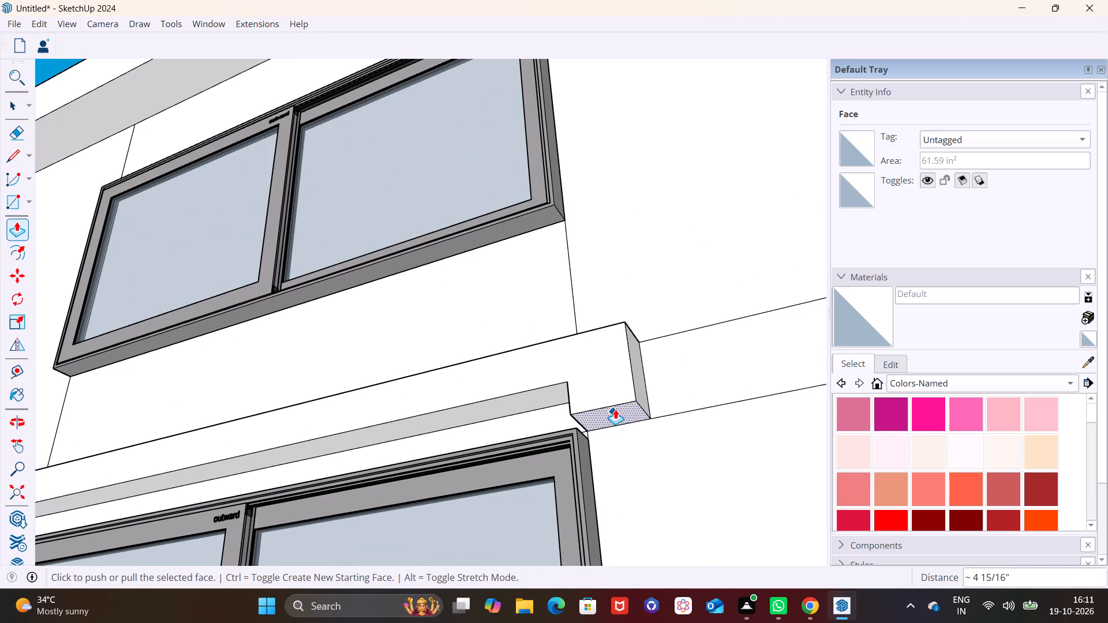
click(615, 409)
drag(628, 472, 627, 483)
Pull the beam's underside between the two legs down about 6 3/16" to the top of the lower window.
scroll(597, 471, down, 5)
middle_drag(595, 472, 597, 550)
shift+scroll(597, 550, down, 1)
middle_drag(573, 474, 615, 384)
middle_drag(622, 462, 621, 519)
shift+middle_drag(589, 461, 641, 347)
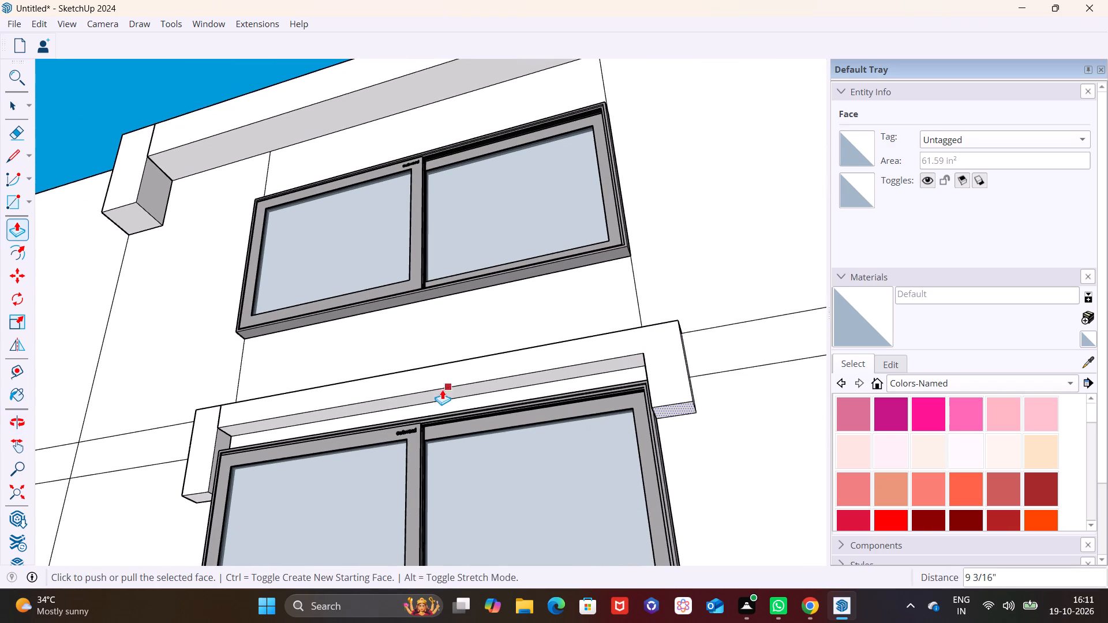
key(space)
click(450, 391)
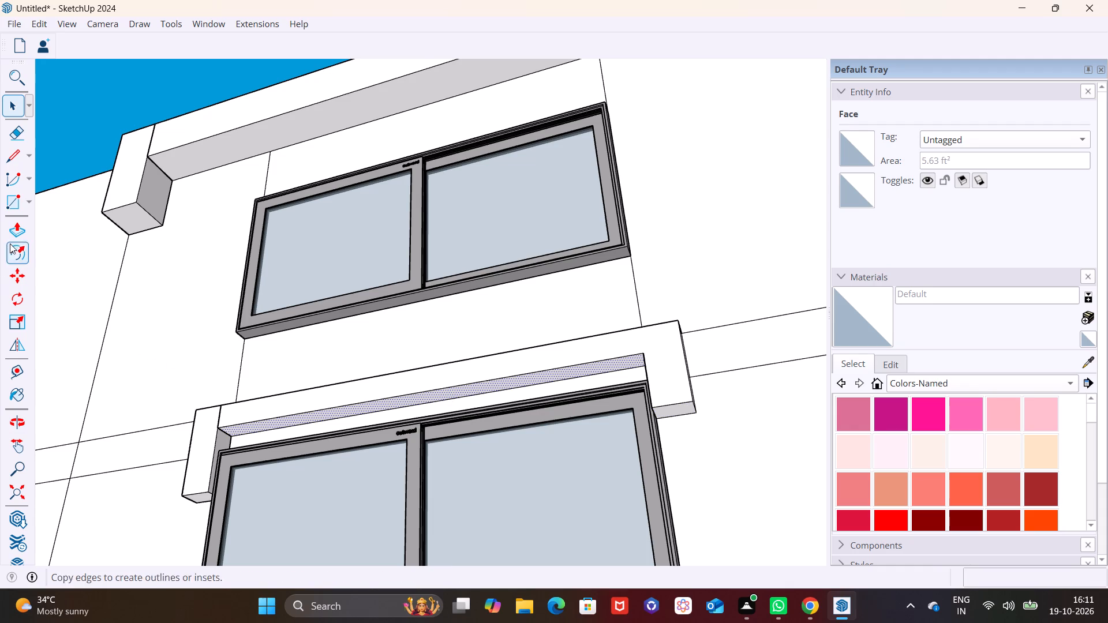
click(17, 234)
click(316, 415)
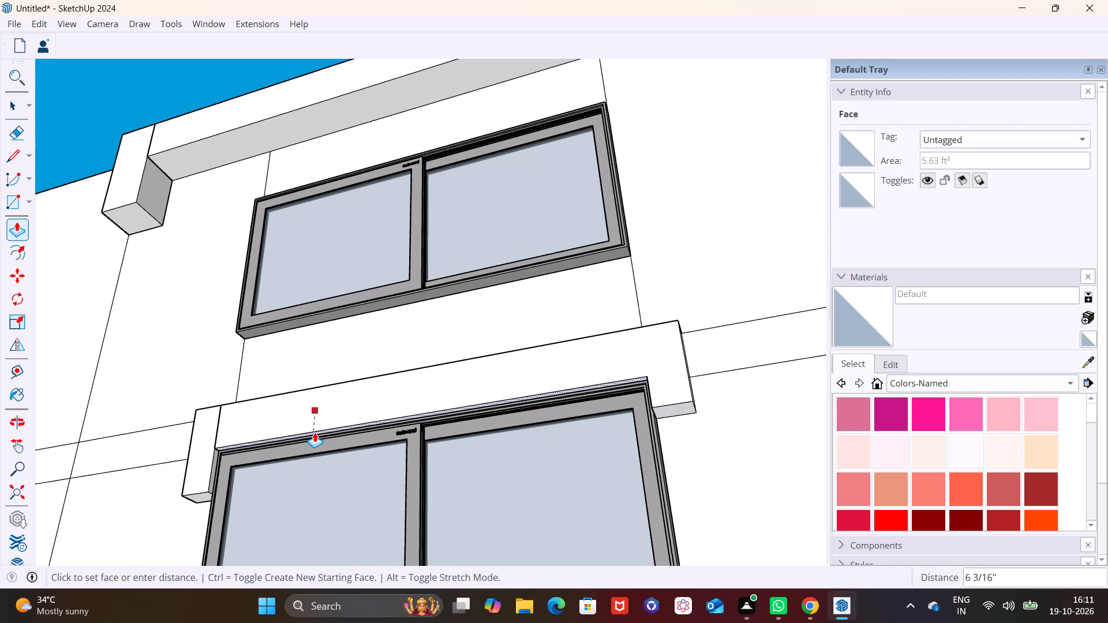
click(315, 432)
key(space)
middle_drag(274, 434, 499, 457)
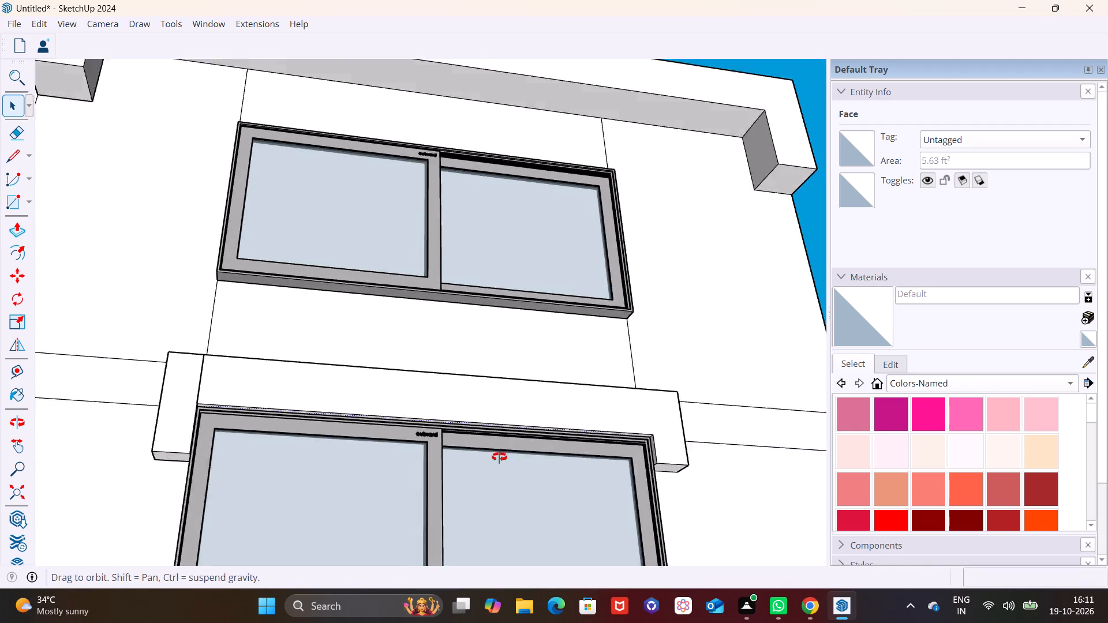
middle_drag(499, 457, 490, 556)
scroll(203, 454, up, 3)
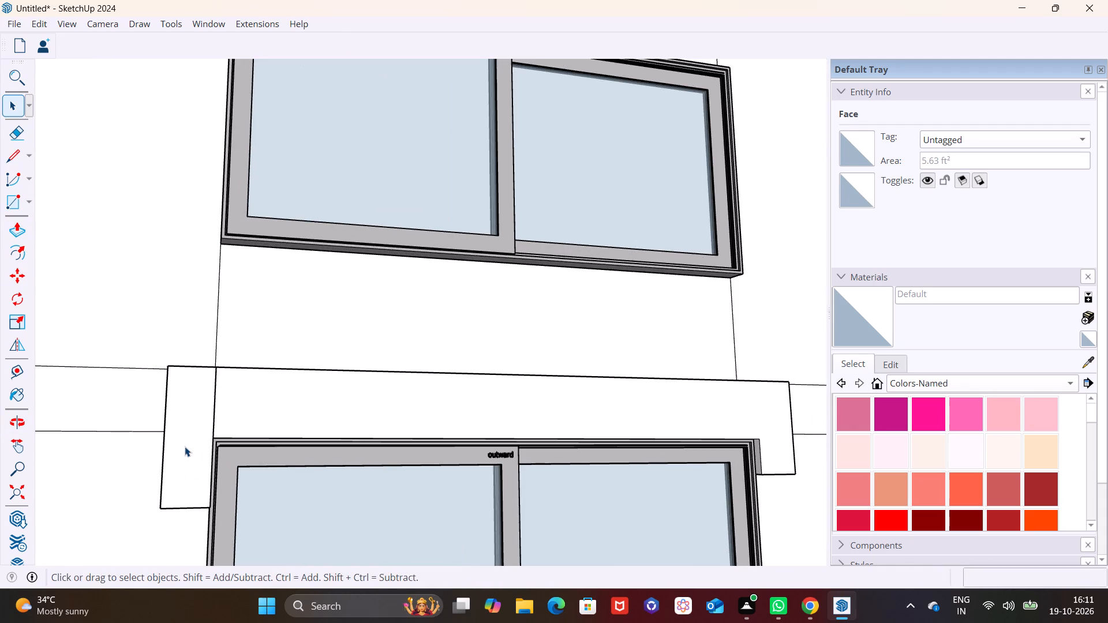
Open the surround's left leg for editing and pull its outer side face outward about 1 7/8".
middle_drag(190, 429, 292, 430)
click(191, 430)
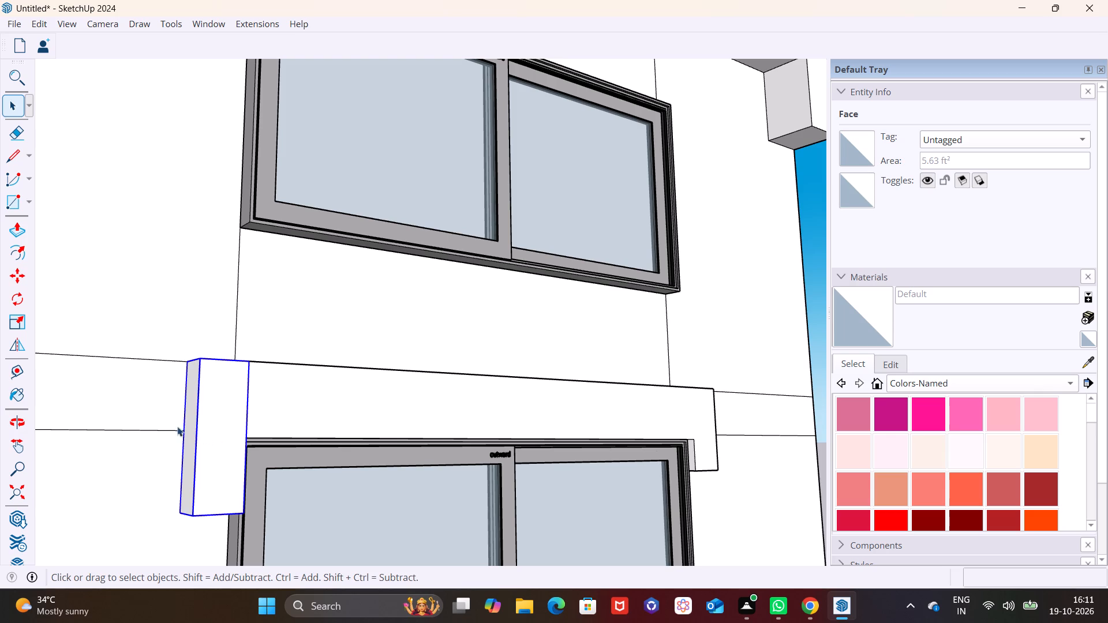
click(185, 417)
triple_click(192, 414)
click(192, 416)
click(192, 421)
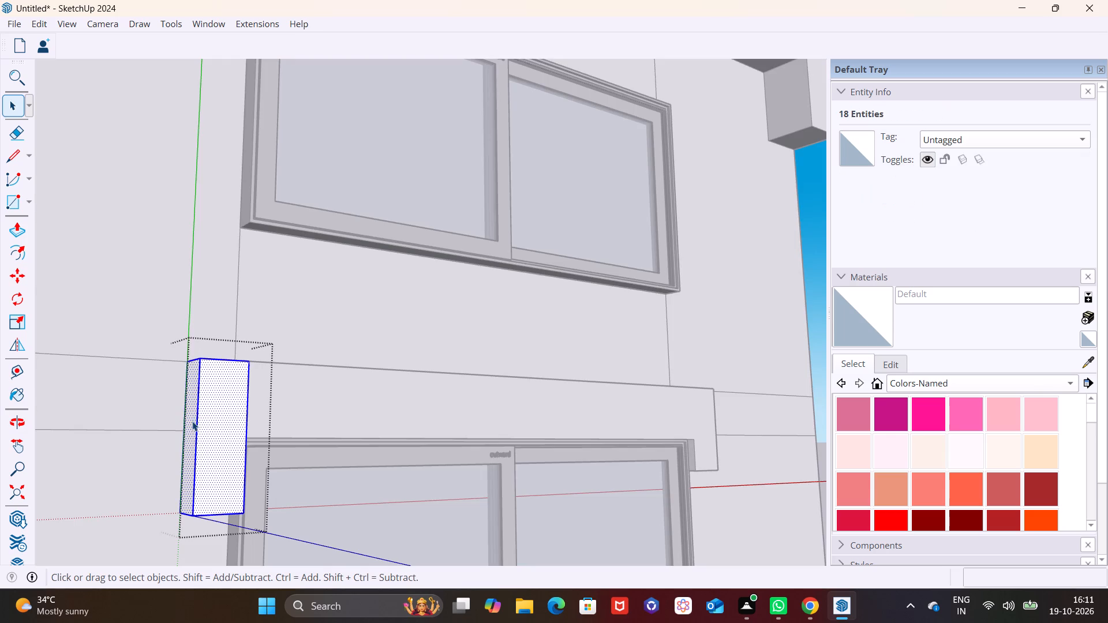
click(18, 235)
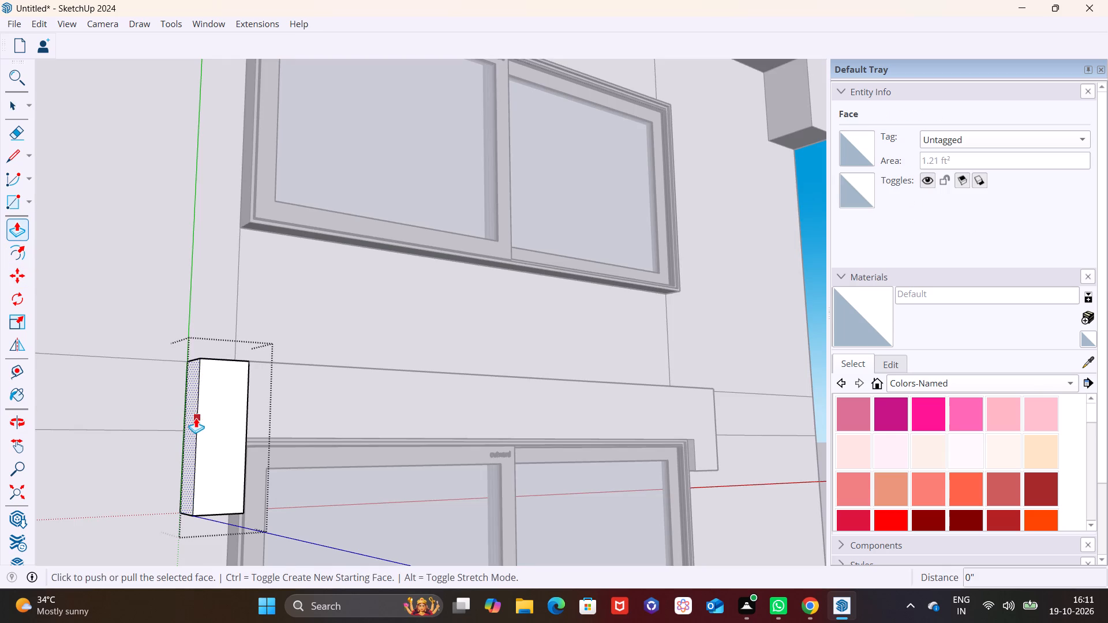
click(192, 418)
click(182, 416)
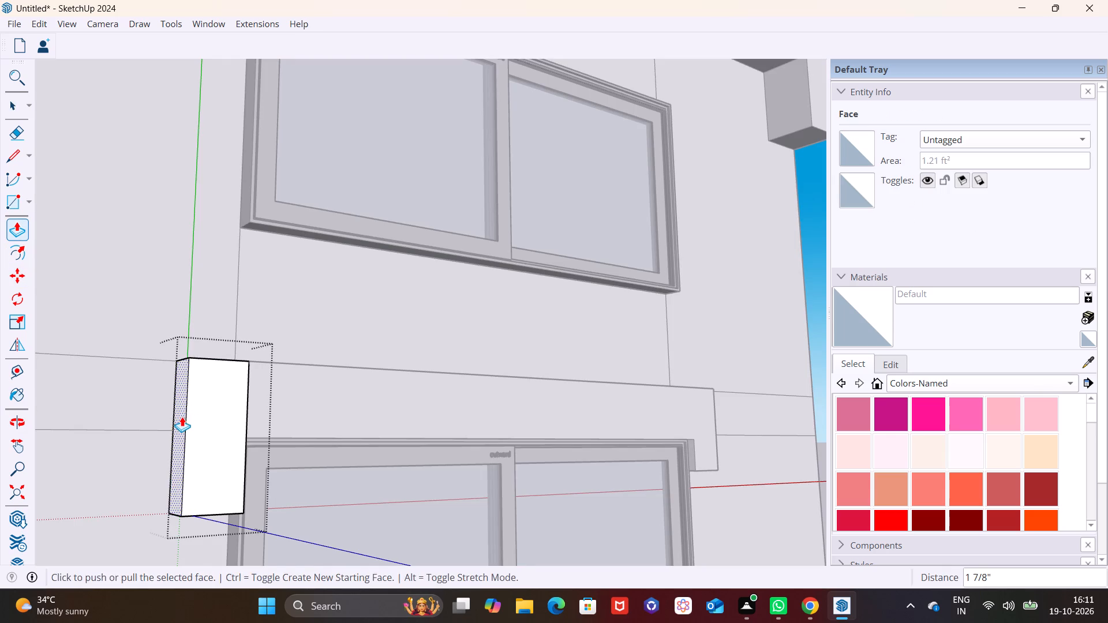
Push the underside of the surround's left leg up about 3", close to the opposite leg's level, and leave its editing mode.
middle_drag(308, 487, 252, 354)
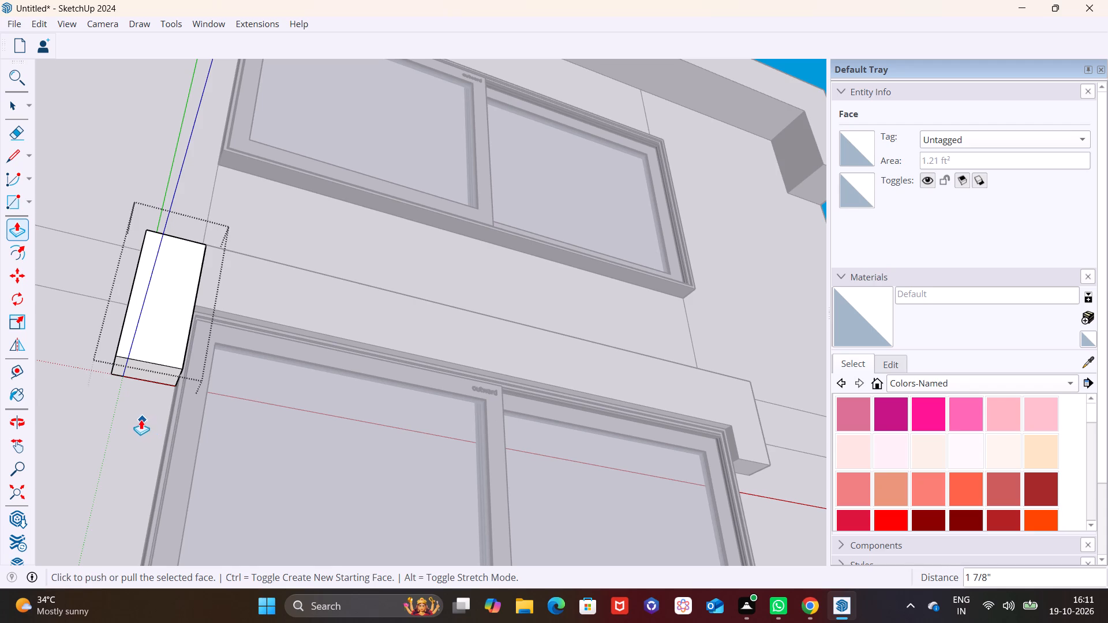
key(space)
click(137, 421)
click(163, 371)
double_click(163, 372)
click(161, 377)
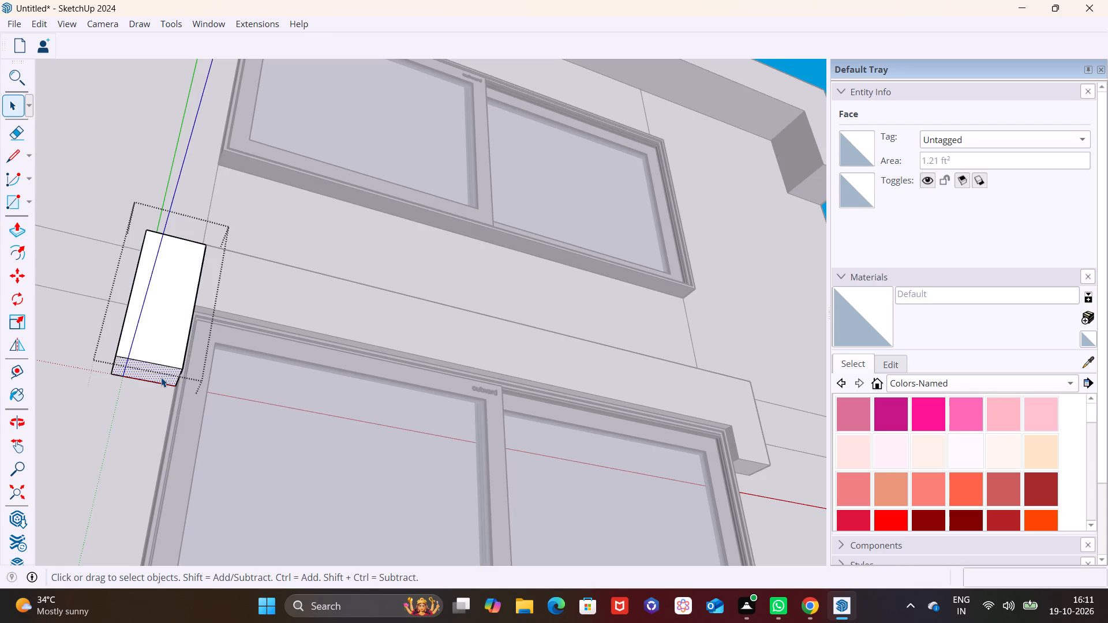
click(161, 377)
click(12, 232)
click(140, 371)
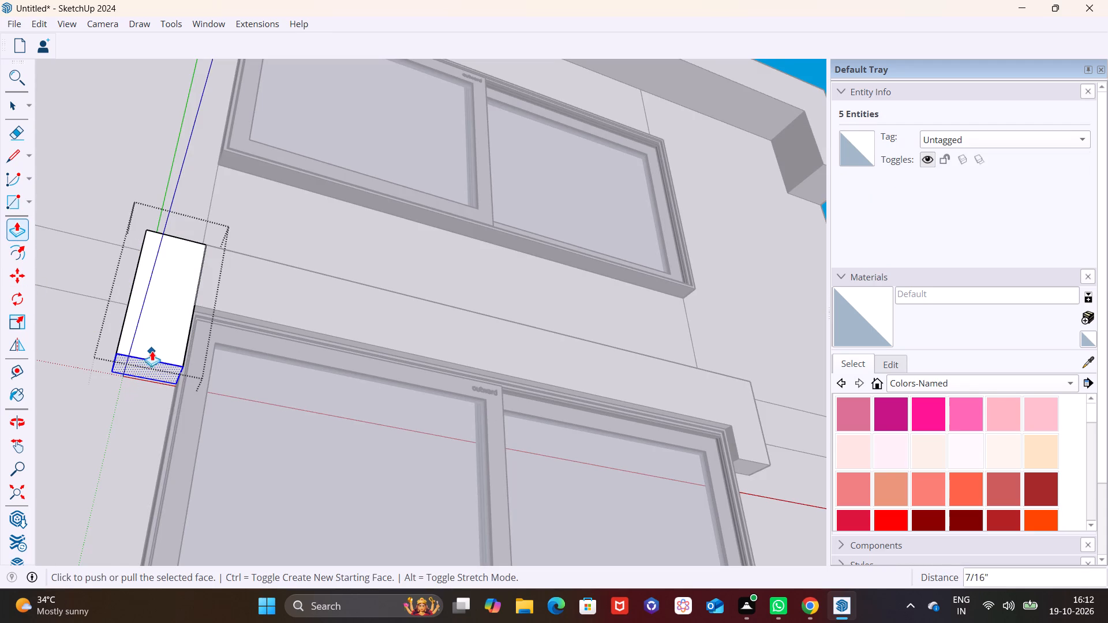
click(158, 343)
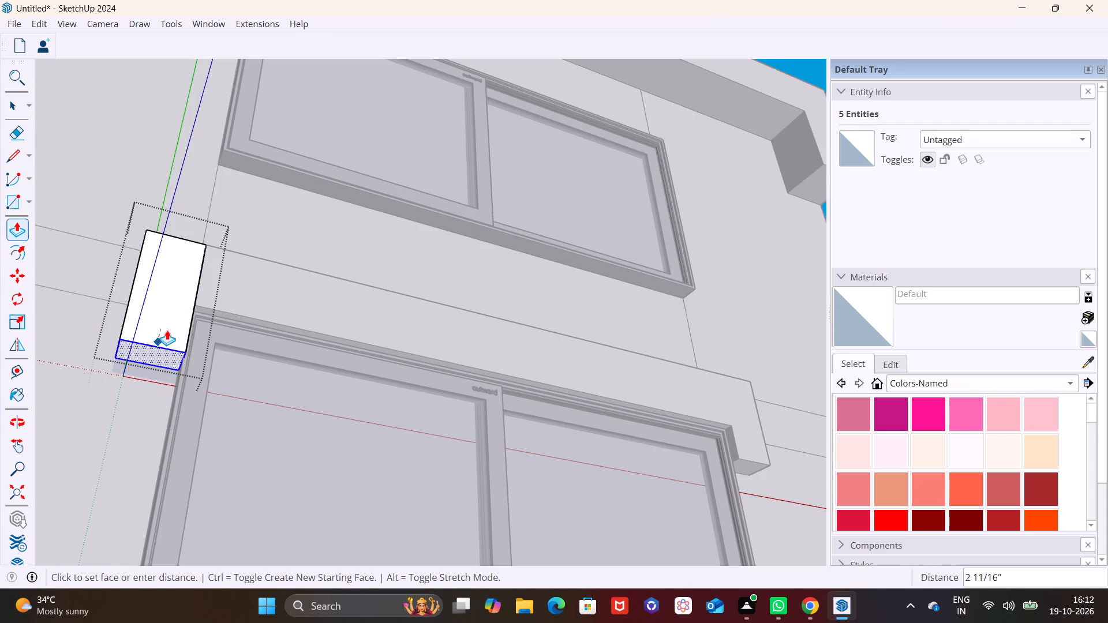
click(167, 330)
key(space)
click(110, 429)
Examine the window surround and the upper beam on the front face from several angles and distances.
scroll(122, 426, down, 4)
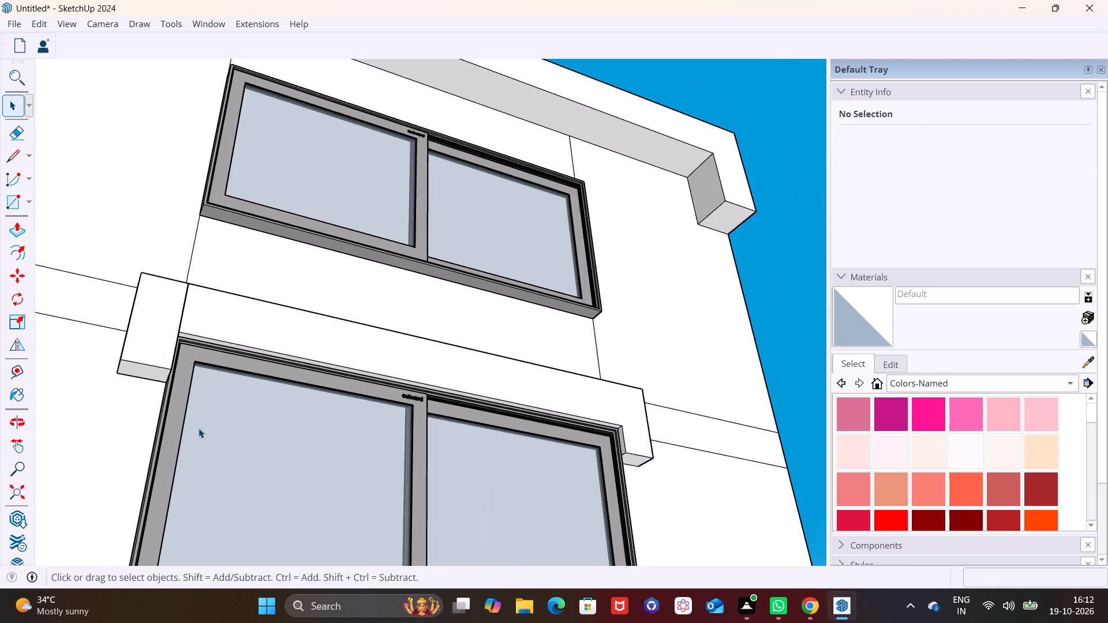
scroll(199, 428, down, 3)
middle_drag(436, 411, 347, 564)
scroll(347, 564, down, 3)
middle_drag(467, 453, 443, 488)
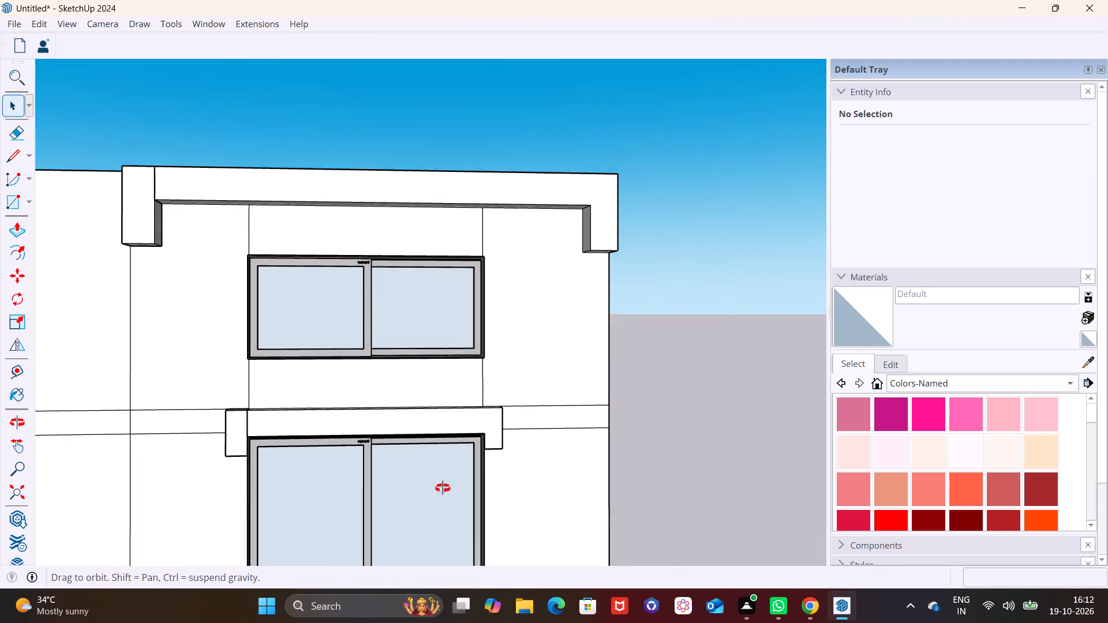
middle_drag(443, 488, 423, 514)
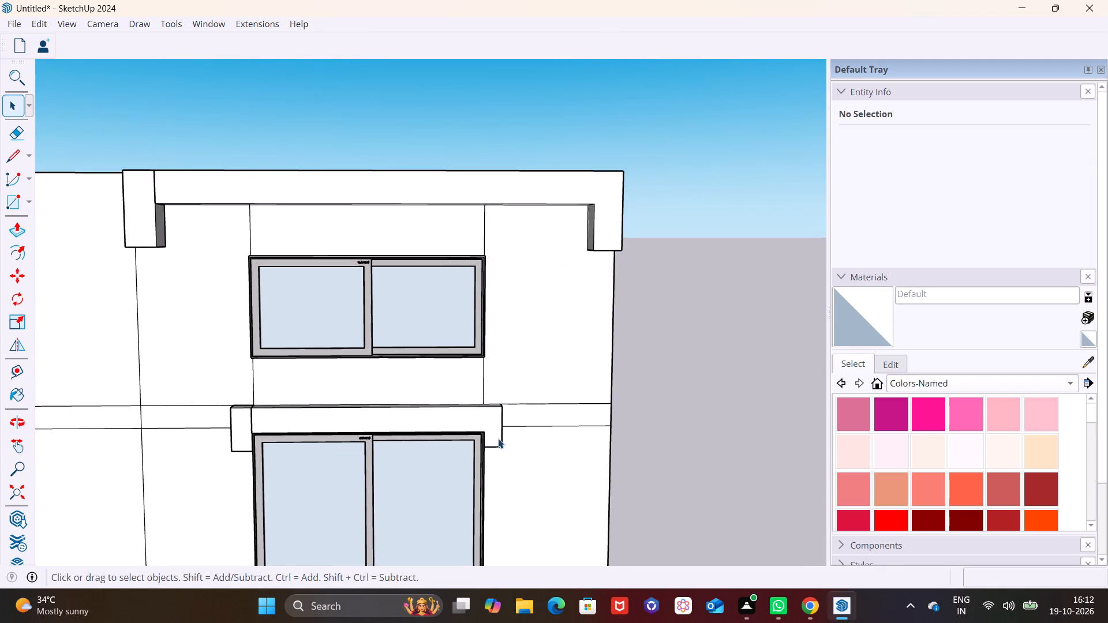
scroll(498, 438, up, 1)
middle_drag(421, 373, 425, 395)
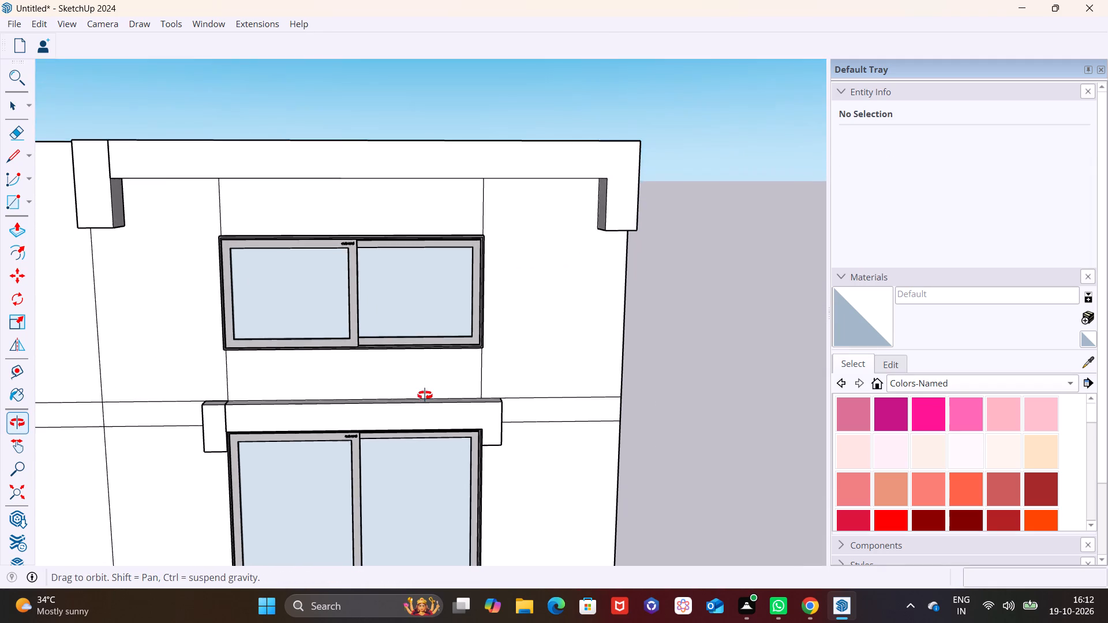
middle_drag(425, 395, 430, 343)
scroll(224, 323, down, 11)
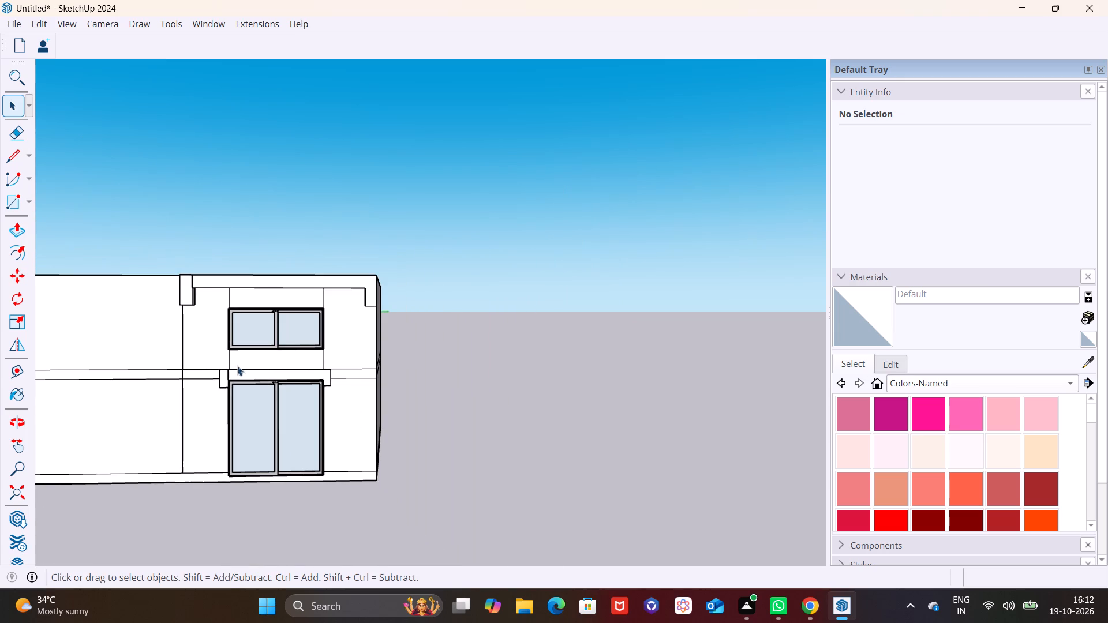
Scale the lower window's height from its bottom edge to about 0.96, ending at the base band's top line.
middle_drag(265, 371, 340, 377)
scroll(402, 464, up, 10)
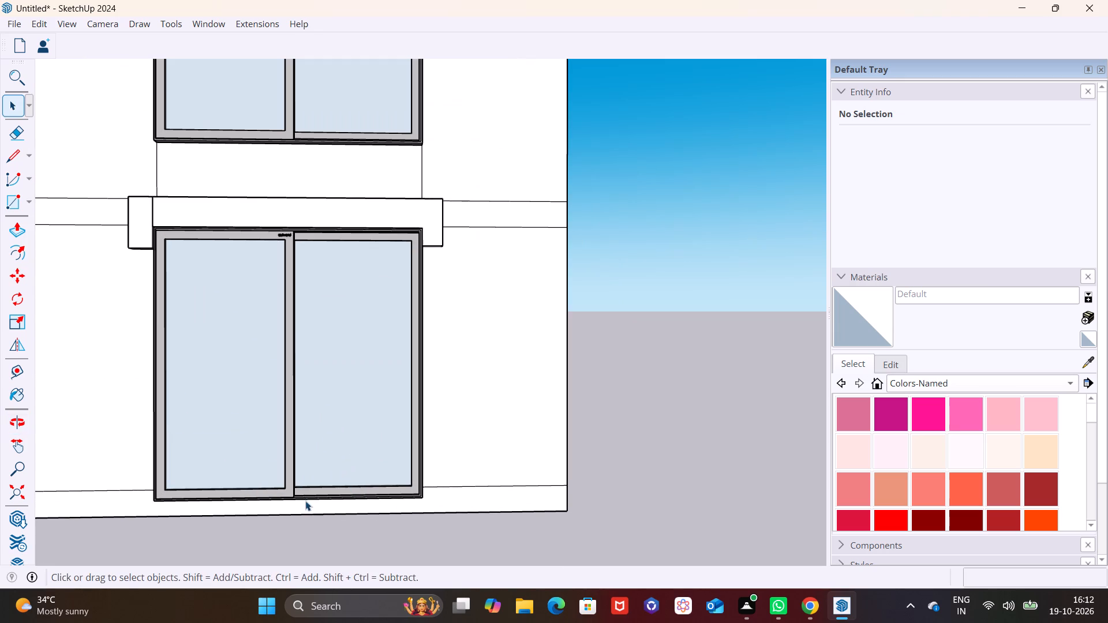
click(305, 494)
click(18, 321)
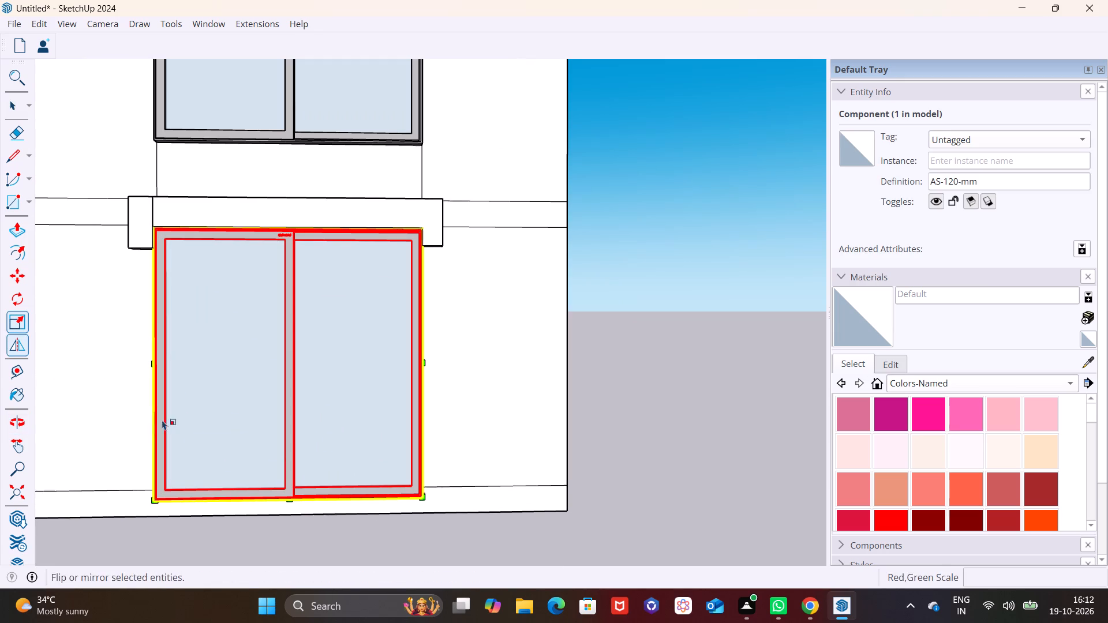
click(286, 500)
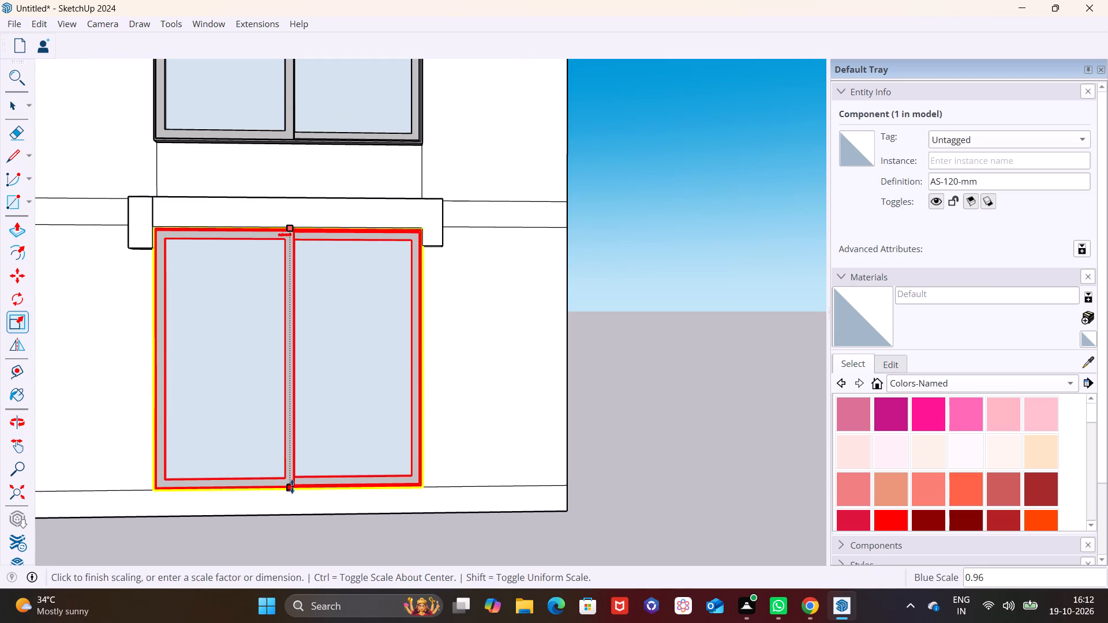
click(292, 486)
key(space)
click(728, 503)
Examine the whole front face, including the blank wall beside the windowed section.
scroll(414, 393, down, 8)
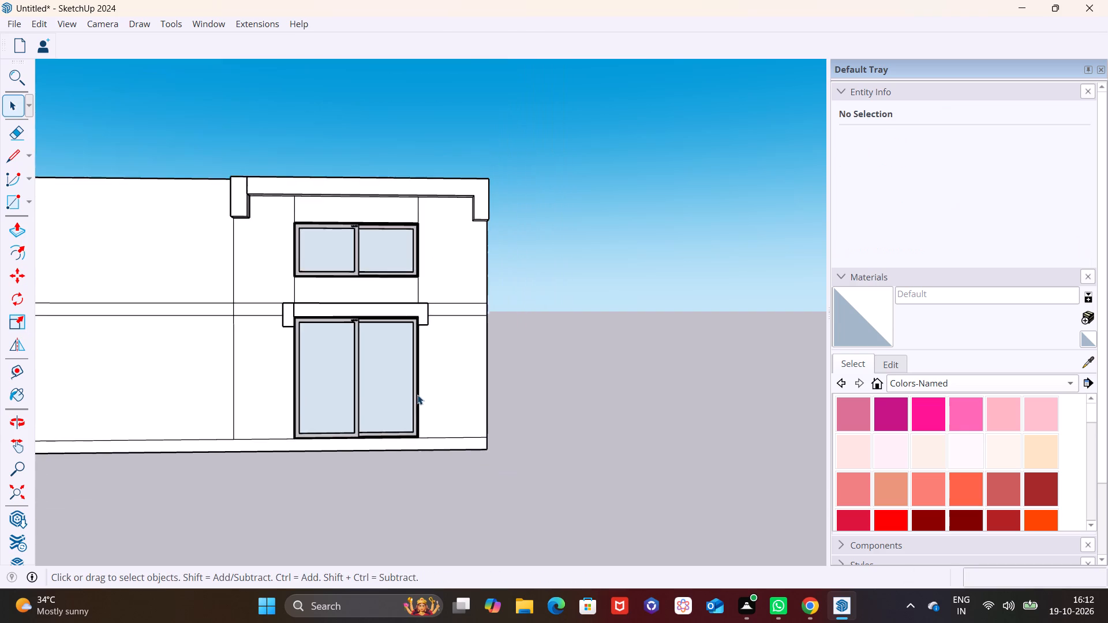
middle_drag(418, 394, 367, 475)
scroll(406, 388, down, 3)
middle_drag(406, 384, 447, 347)
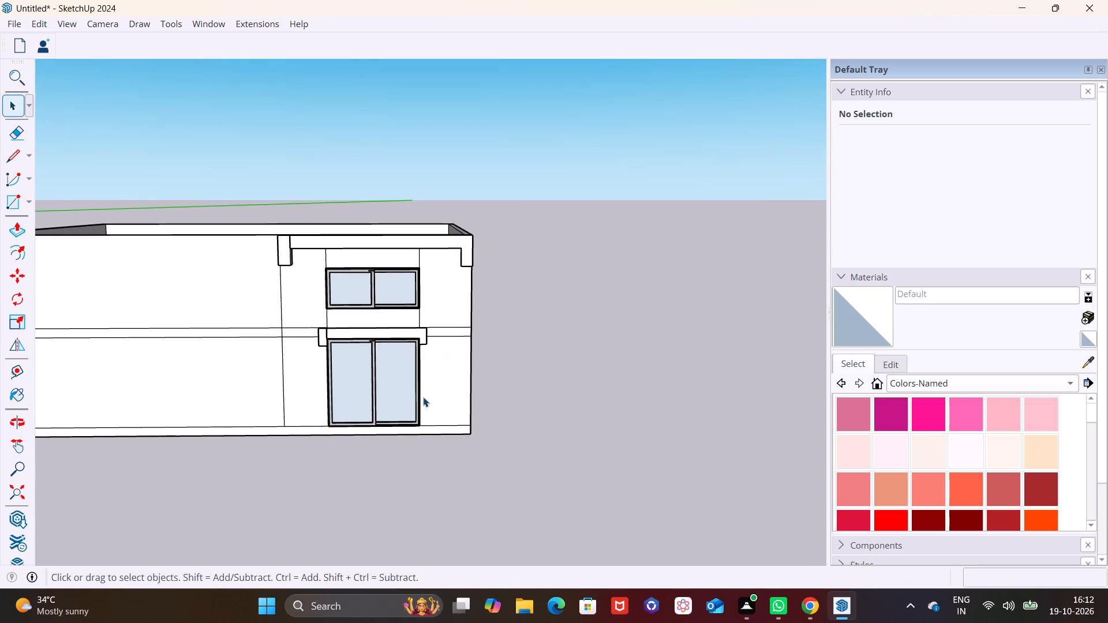
shift+middle_drag(354, 376, 503, 406)
shift+scroll(483, 399, up, 1)
scroll(436, 396, up, 1)
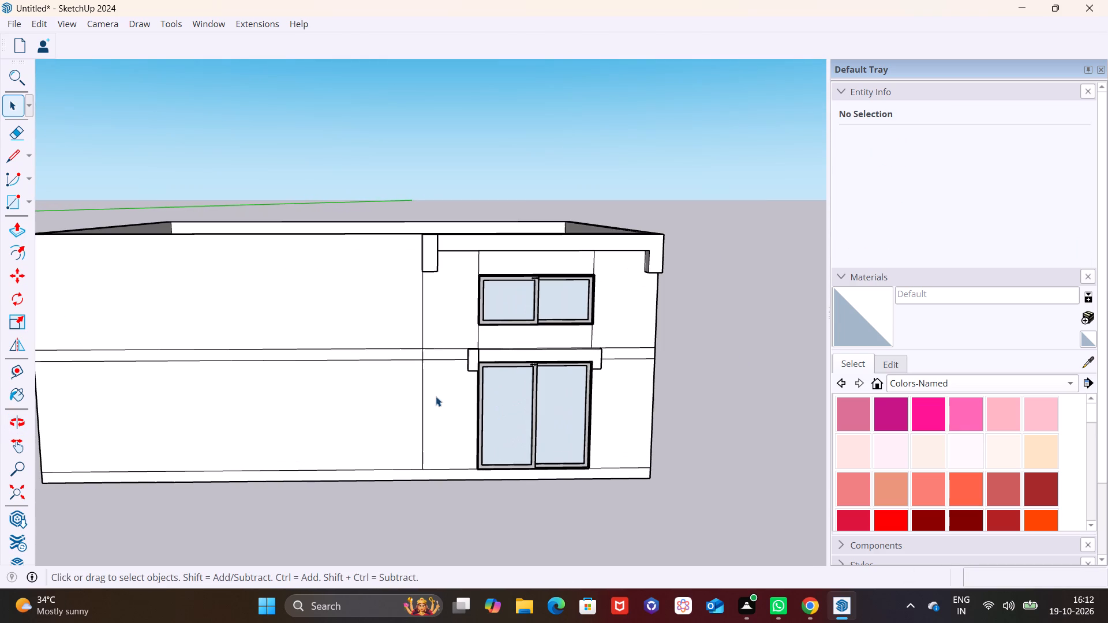
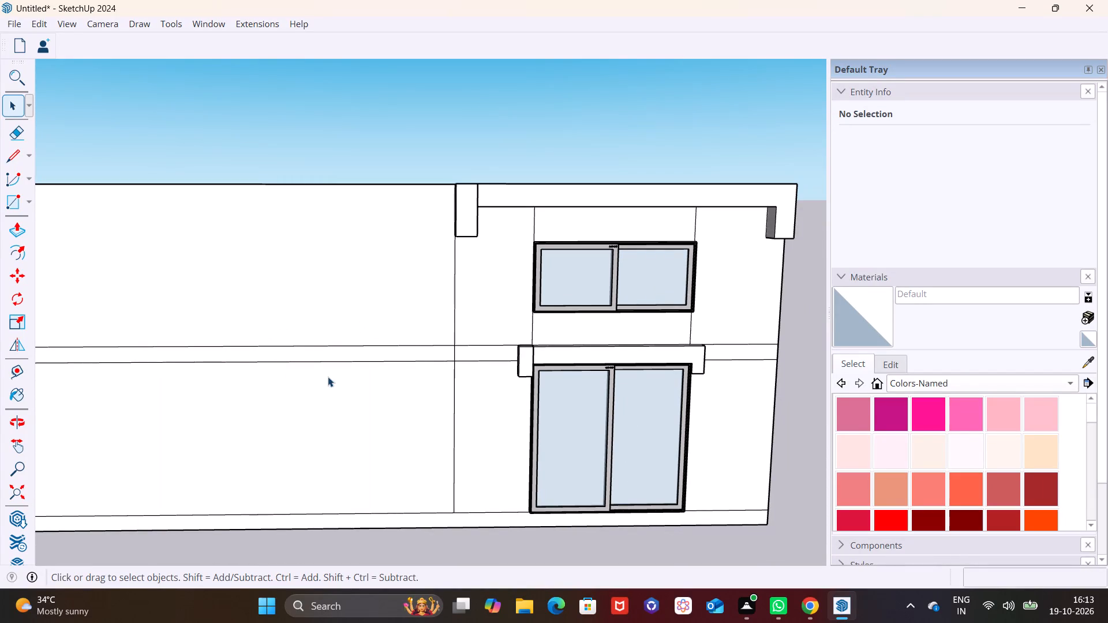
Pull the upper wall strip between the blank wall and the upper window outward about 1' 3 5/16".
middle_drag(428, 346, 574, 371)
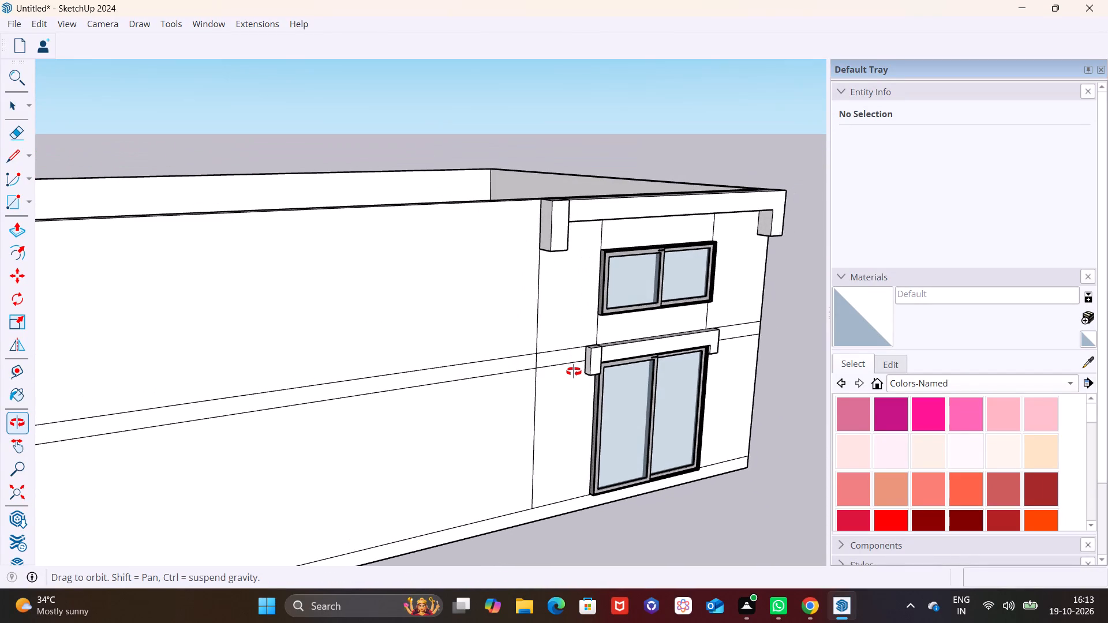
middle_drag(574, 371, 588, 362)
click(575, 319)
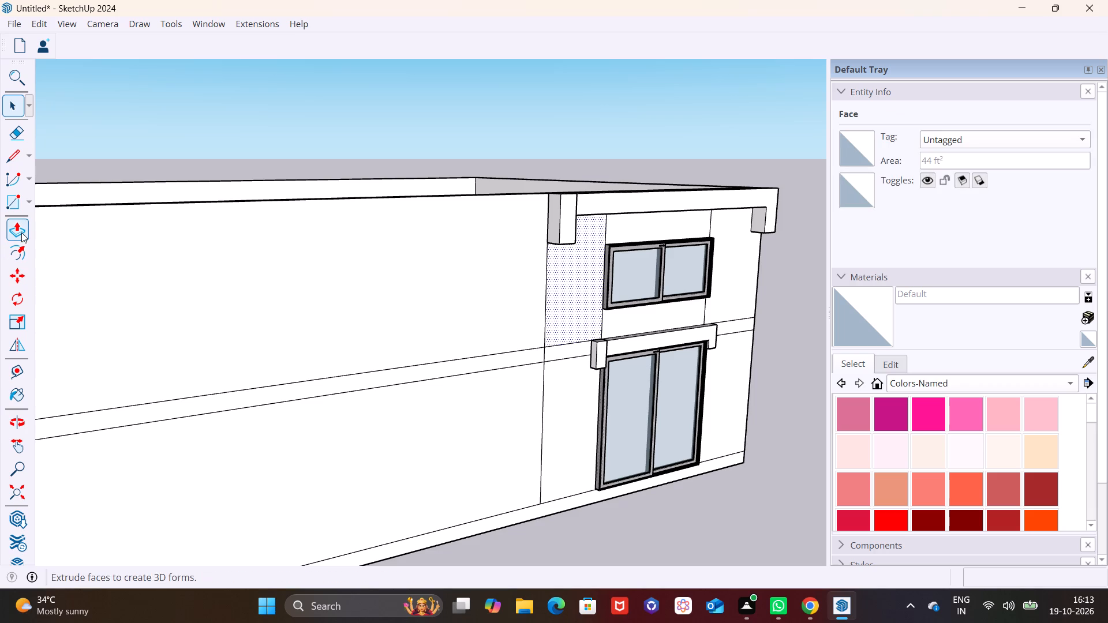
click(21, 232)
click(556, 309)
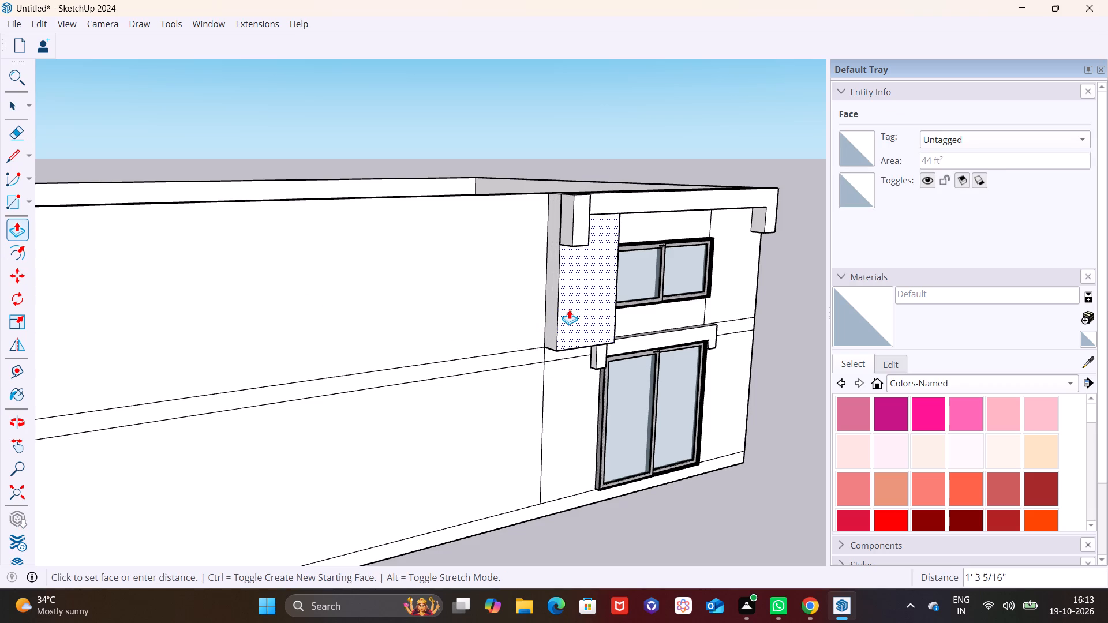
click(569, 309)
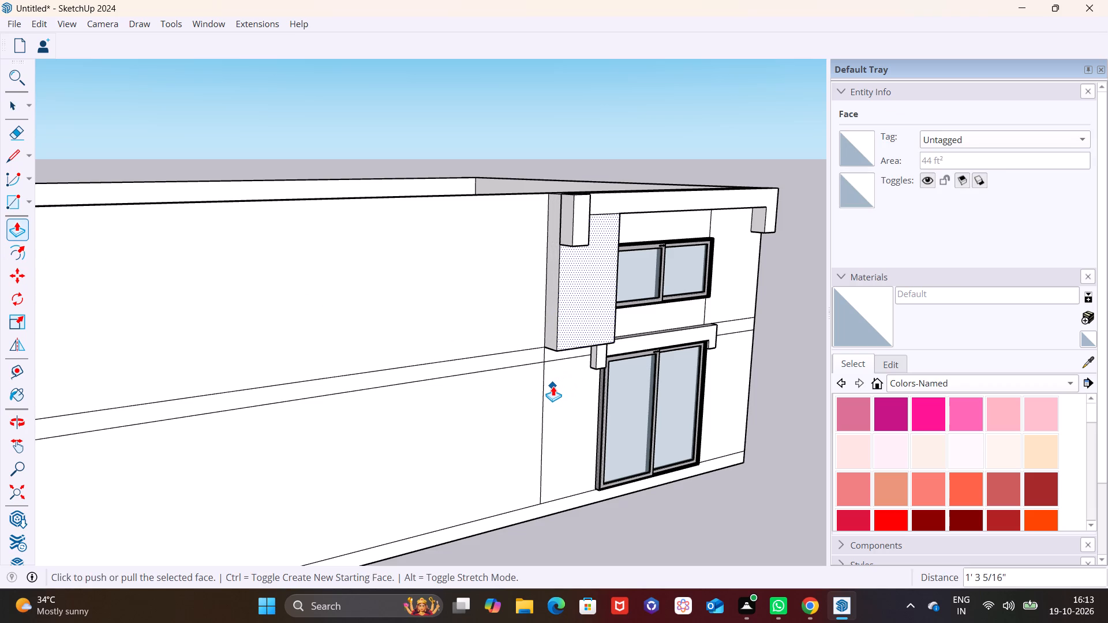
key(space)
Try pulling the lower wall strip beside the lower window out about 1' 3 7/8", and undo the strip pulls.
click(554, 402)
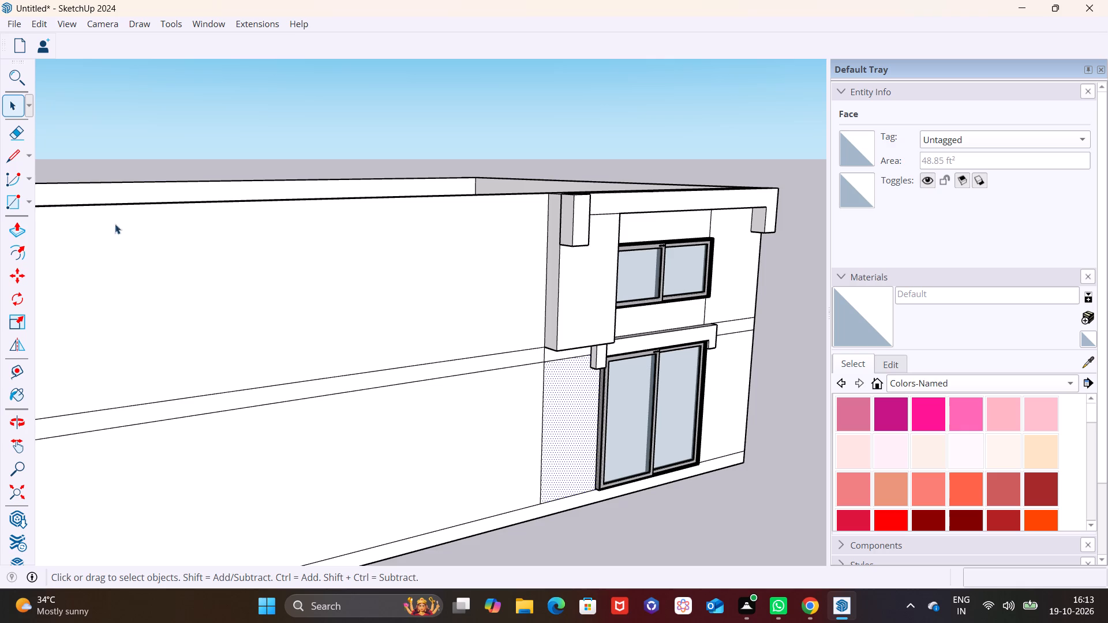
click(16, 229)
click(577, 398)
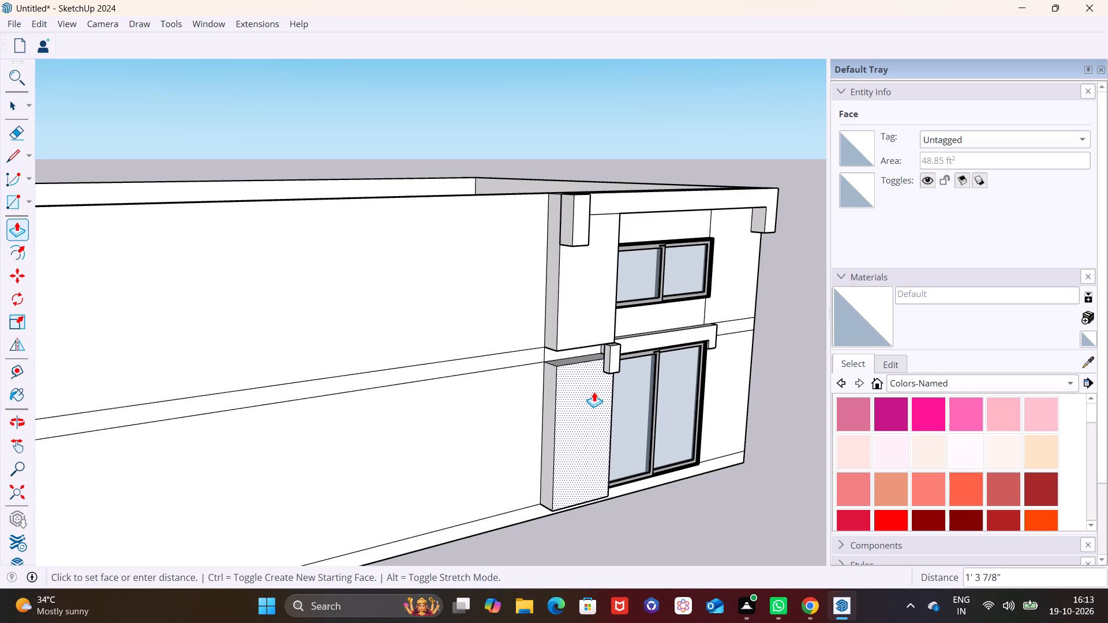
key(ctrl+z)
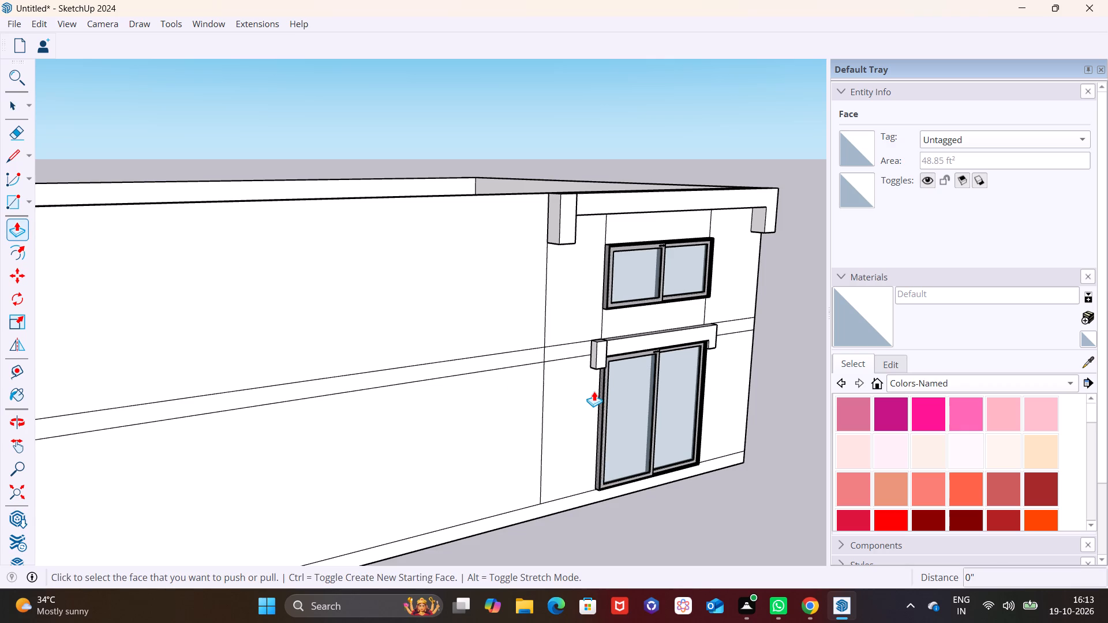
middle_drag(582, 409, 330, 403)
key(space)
Examine the front face, the wall strips beside the windows and the blank wall from several angles.
middle_drag(395, 385, 398, 386)
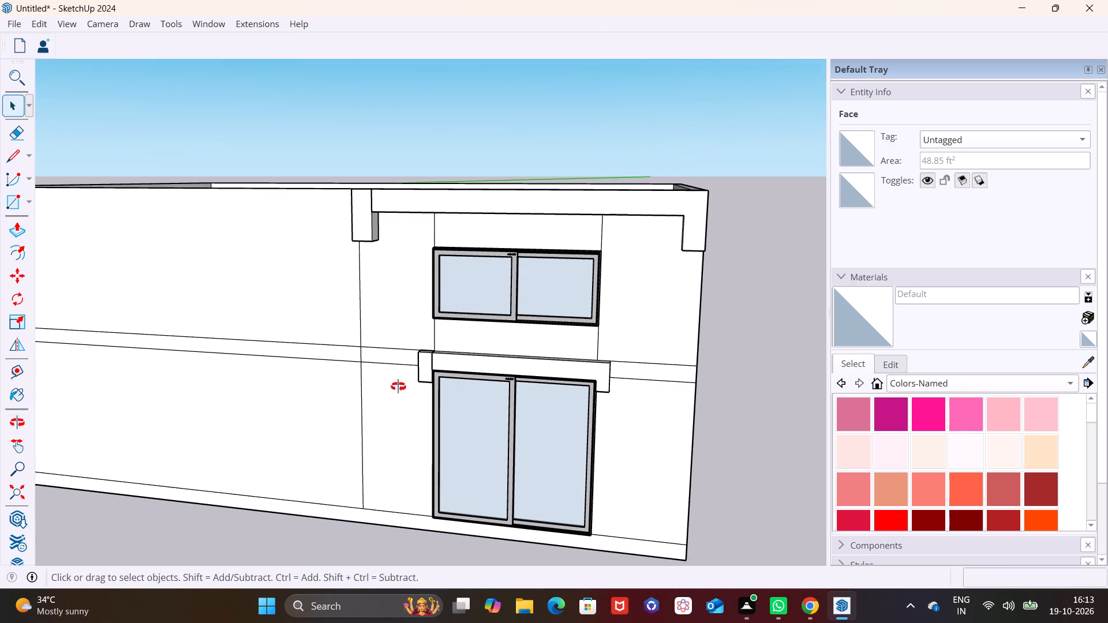
middle_drag(398, 386, 480, 410)
middle_drag(445, 418, 471, 499)
middle_drag(493, 408, 485, 403)
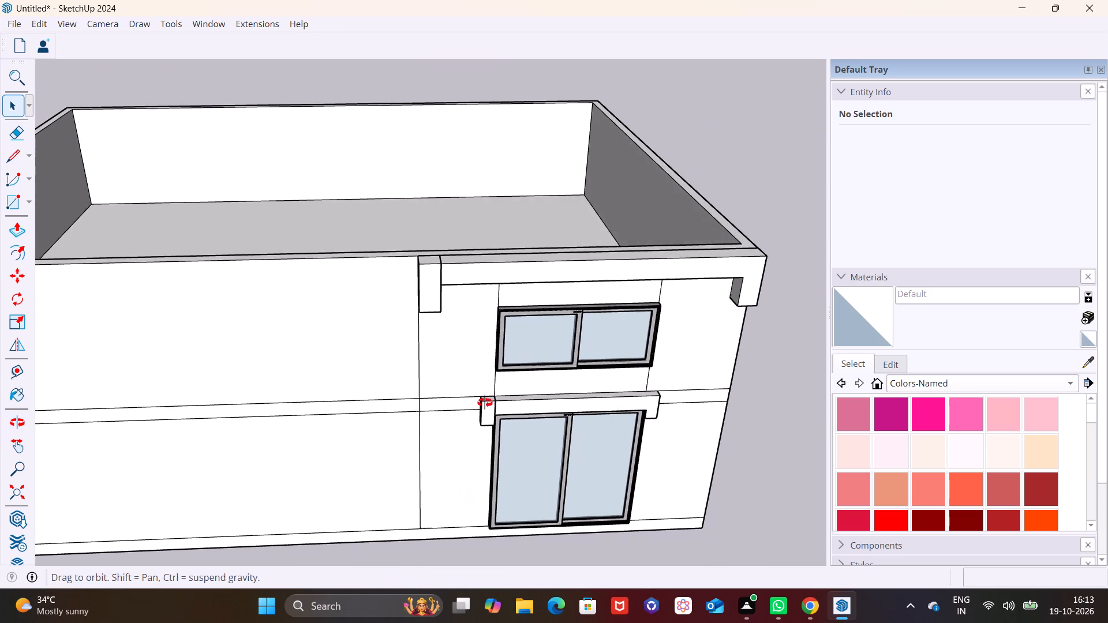
middle_drag(485, 403, 519, 356)
click(477, 324)
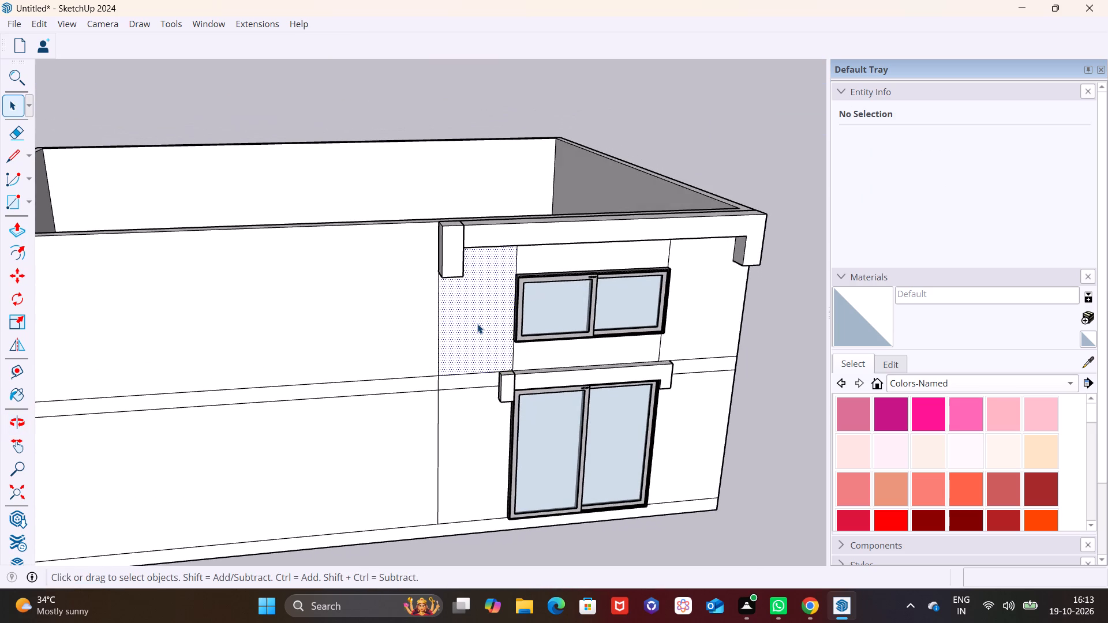
middle_drag(477, 324, 424, 218)
scroll(463, 310, up, 1)
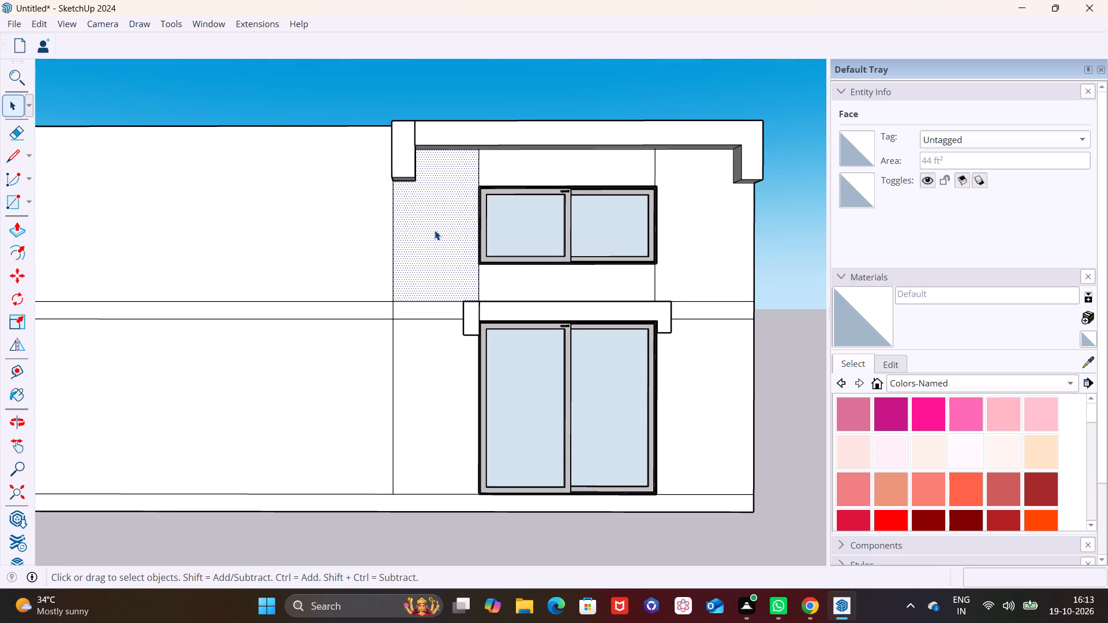
middle_drag(435, 230, 439, 264)
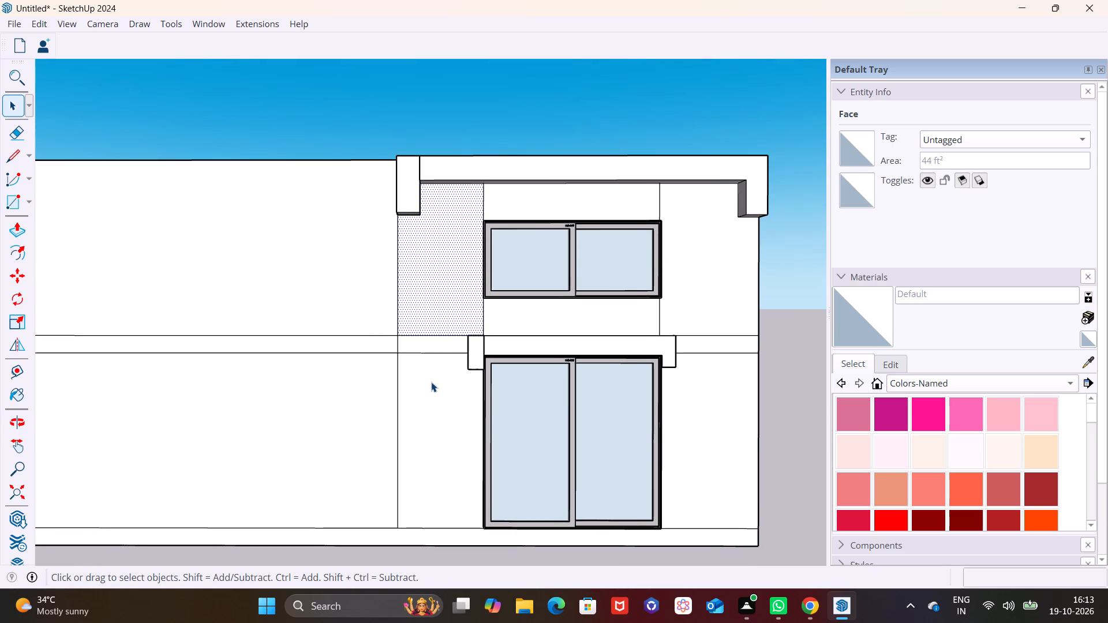
scroll(444, 358, down, 3)
middle_drag(453, 358, 495, 427)
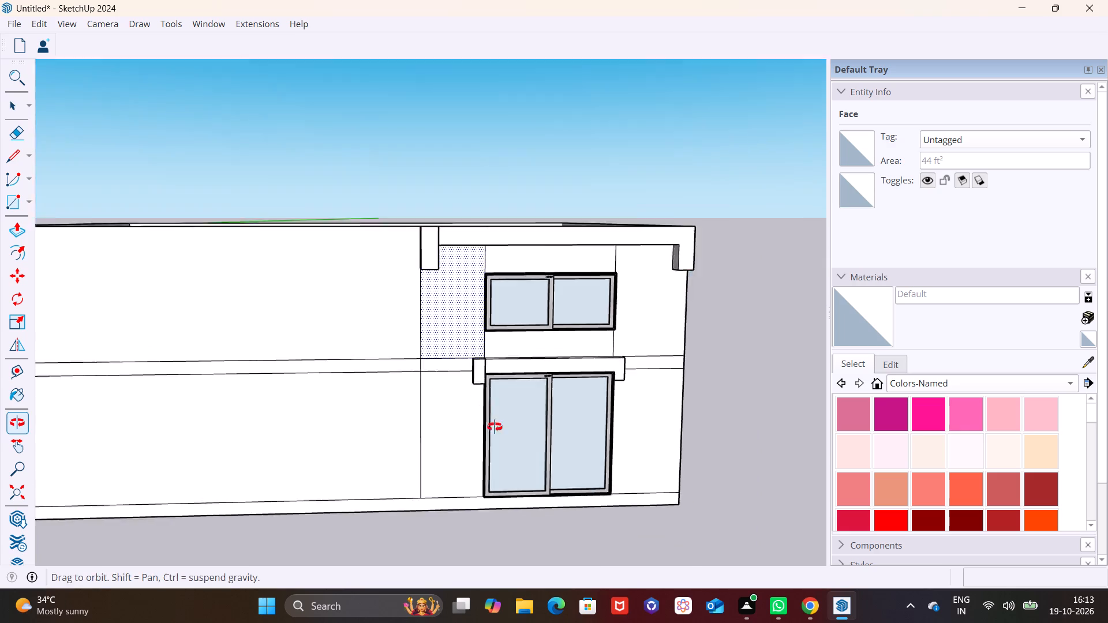
middle_drag(495, 427, 548, 517)
middle_drag(491, 411, 638, 441)
Push the blank upper-storey wall panel beside the windowed section inward about 4 1/4".
click(515, 414)
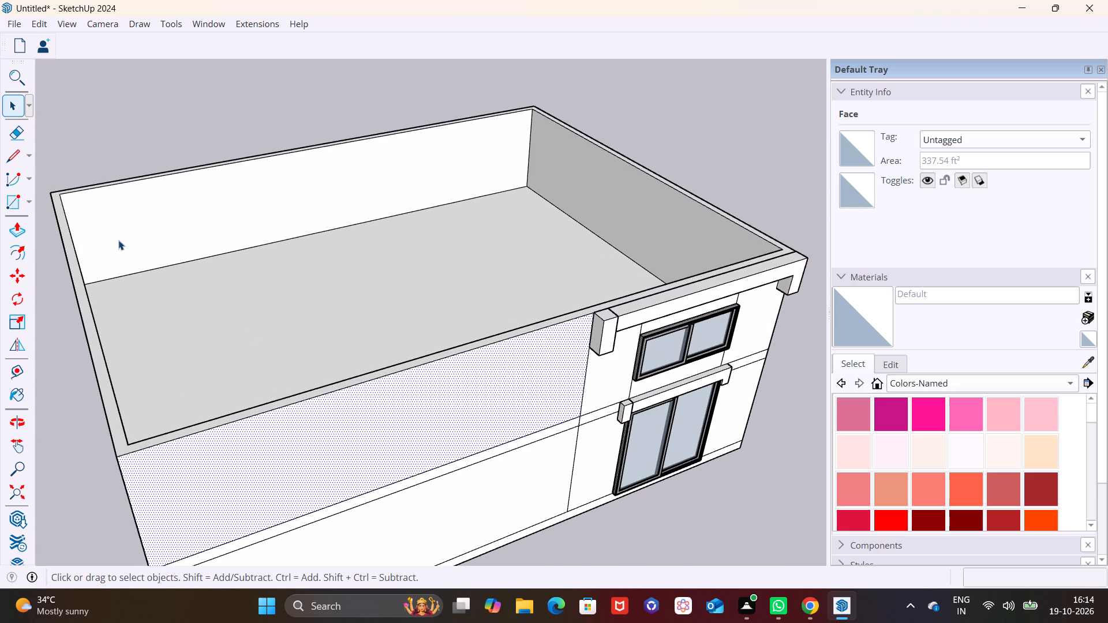
click(12, 230)
click(458, 422)
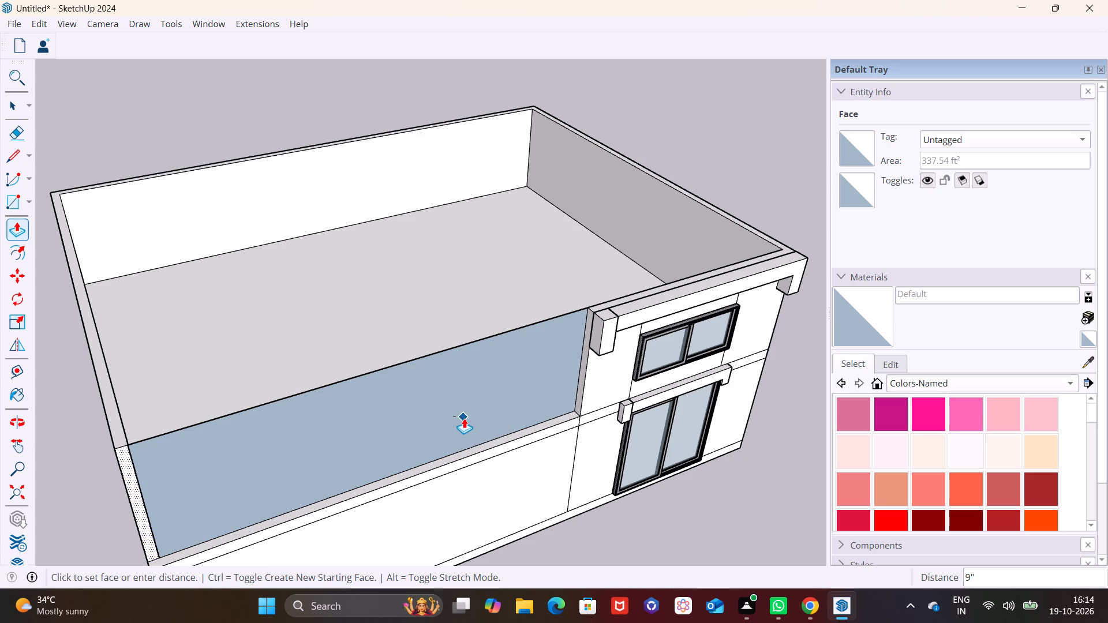
key(ctrl+z)
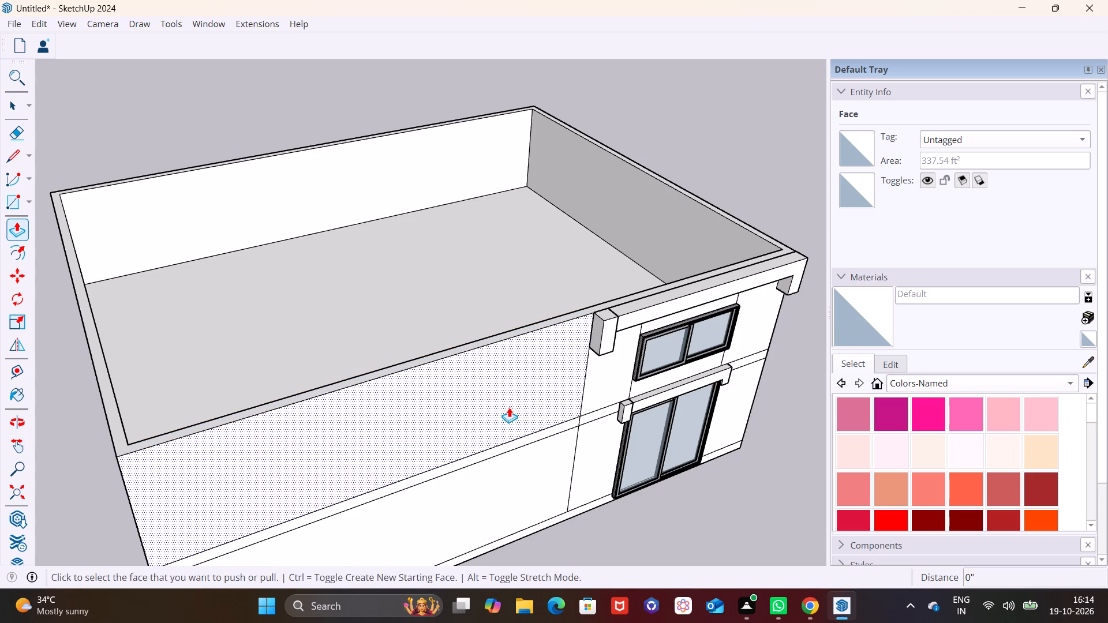
click(512, 404)
click(511, 401)
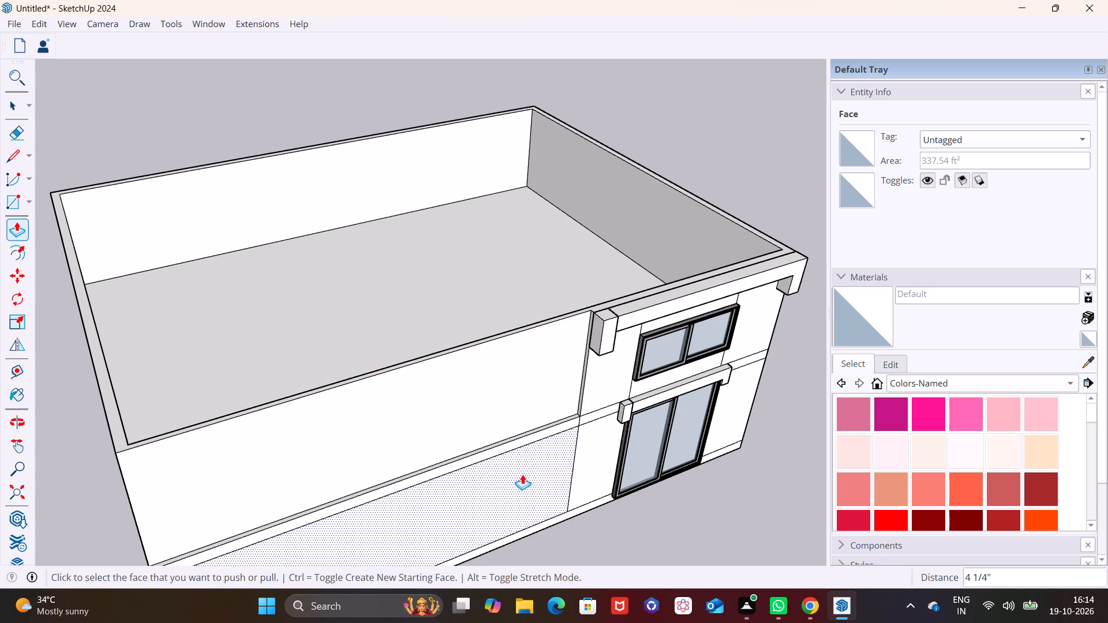
key(space)
Push the blank lower-storey wall panel inward by the same distance as the upper panel, and clear the selection.
click(525, 480)
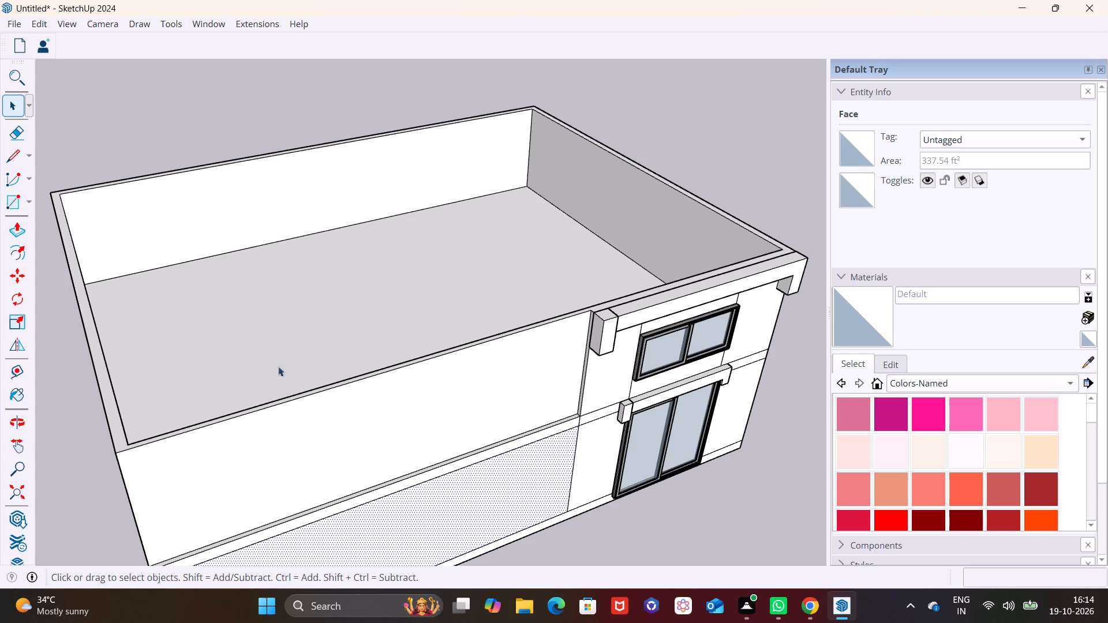
click(17, 232)
double_click(454, 492)
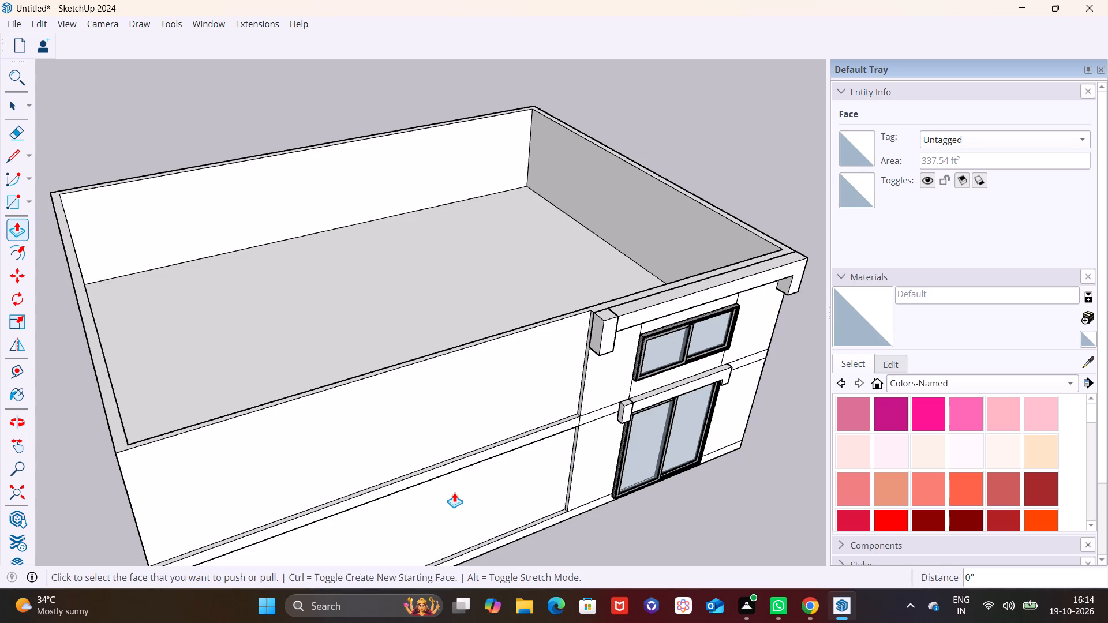
key(space)
drag(661, 558, 663, 553)
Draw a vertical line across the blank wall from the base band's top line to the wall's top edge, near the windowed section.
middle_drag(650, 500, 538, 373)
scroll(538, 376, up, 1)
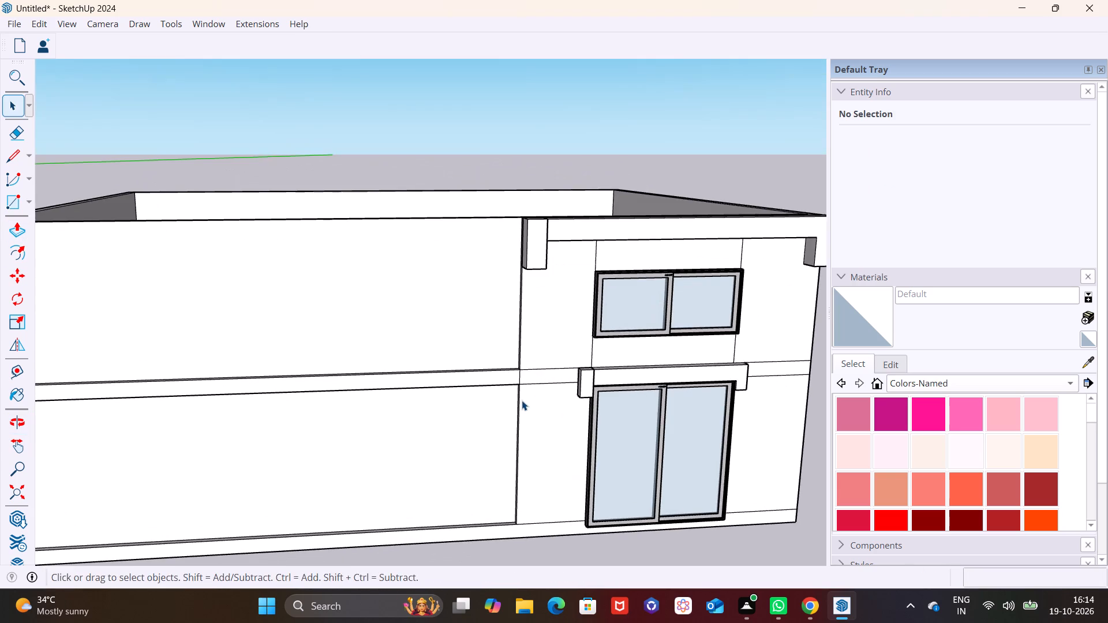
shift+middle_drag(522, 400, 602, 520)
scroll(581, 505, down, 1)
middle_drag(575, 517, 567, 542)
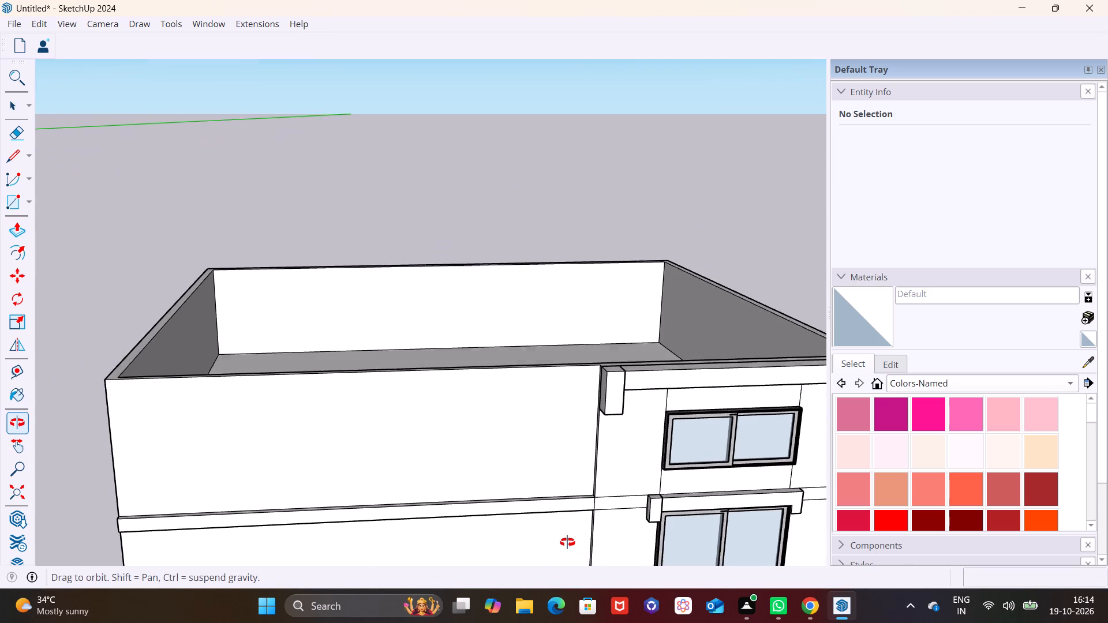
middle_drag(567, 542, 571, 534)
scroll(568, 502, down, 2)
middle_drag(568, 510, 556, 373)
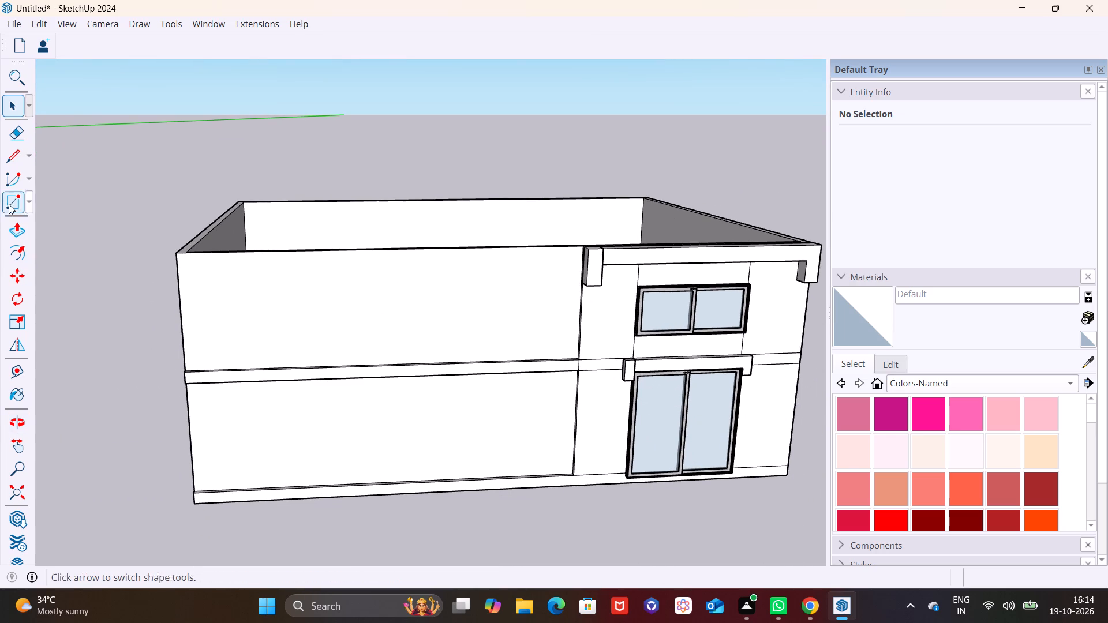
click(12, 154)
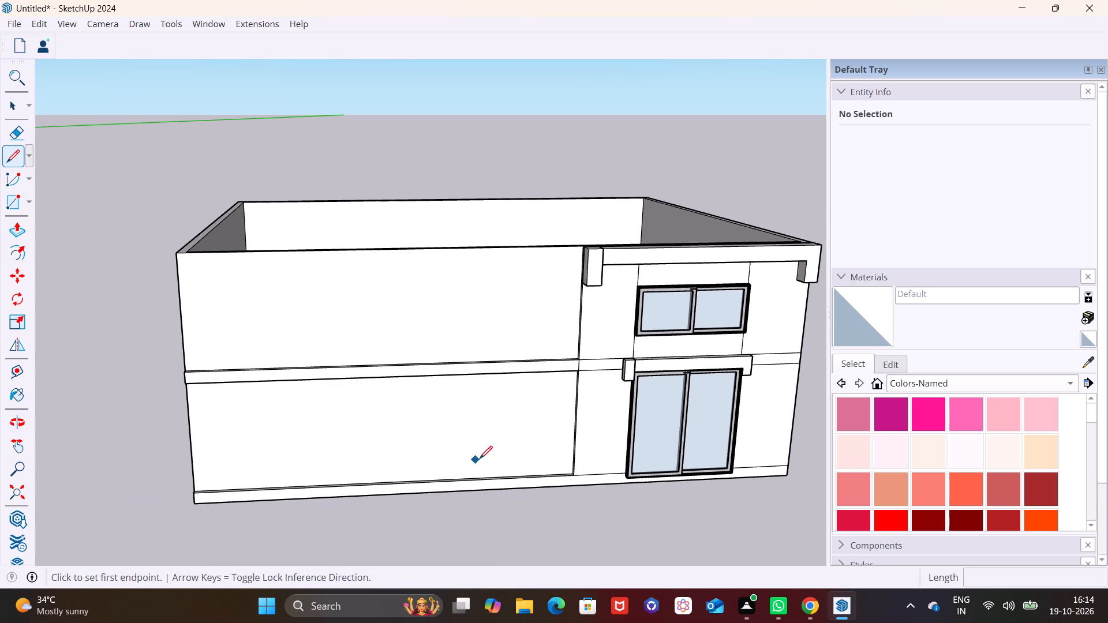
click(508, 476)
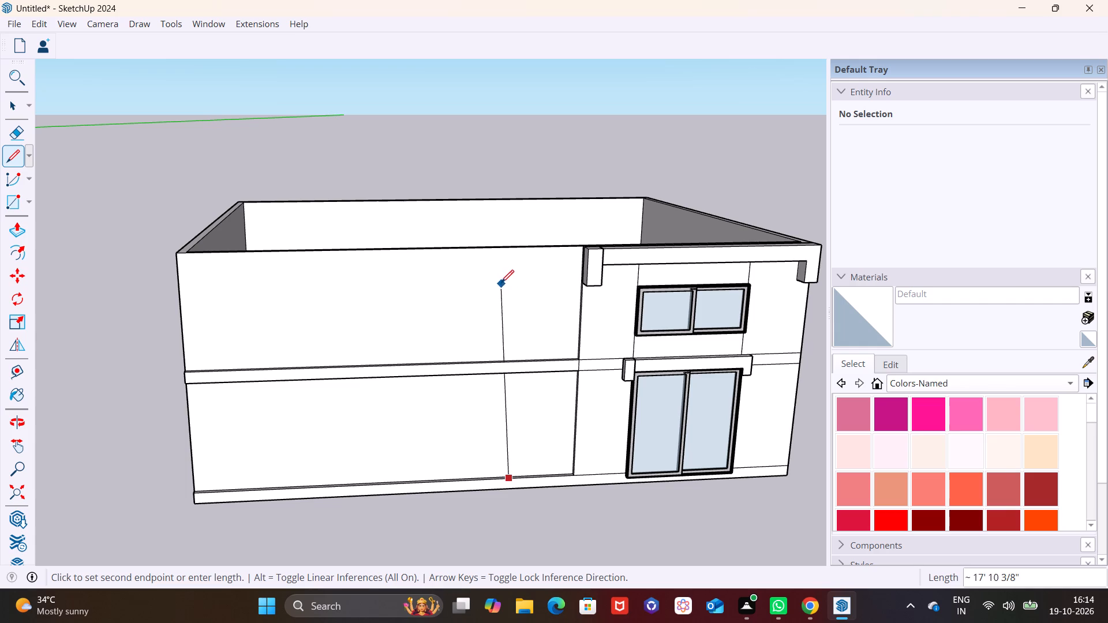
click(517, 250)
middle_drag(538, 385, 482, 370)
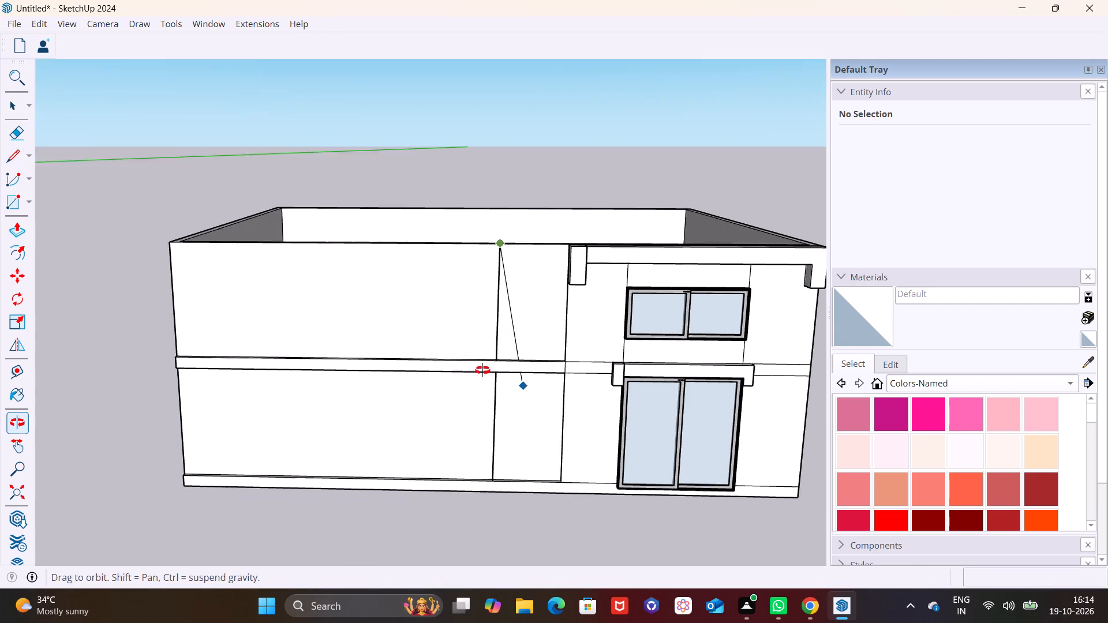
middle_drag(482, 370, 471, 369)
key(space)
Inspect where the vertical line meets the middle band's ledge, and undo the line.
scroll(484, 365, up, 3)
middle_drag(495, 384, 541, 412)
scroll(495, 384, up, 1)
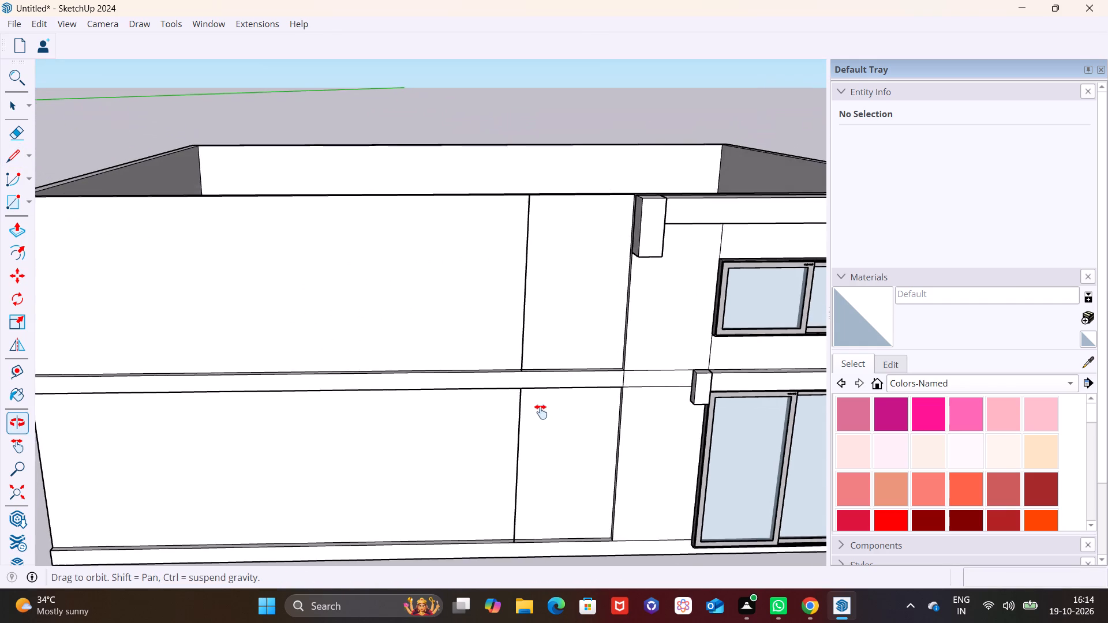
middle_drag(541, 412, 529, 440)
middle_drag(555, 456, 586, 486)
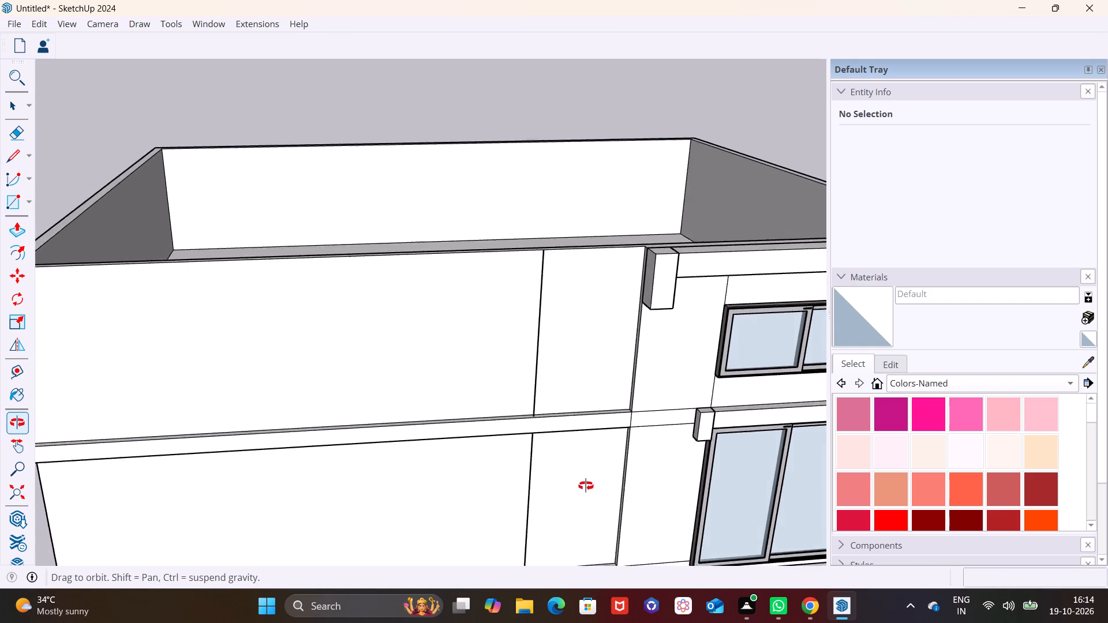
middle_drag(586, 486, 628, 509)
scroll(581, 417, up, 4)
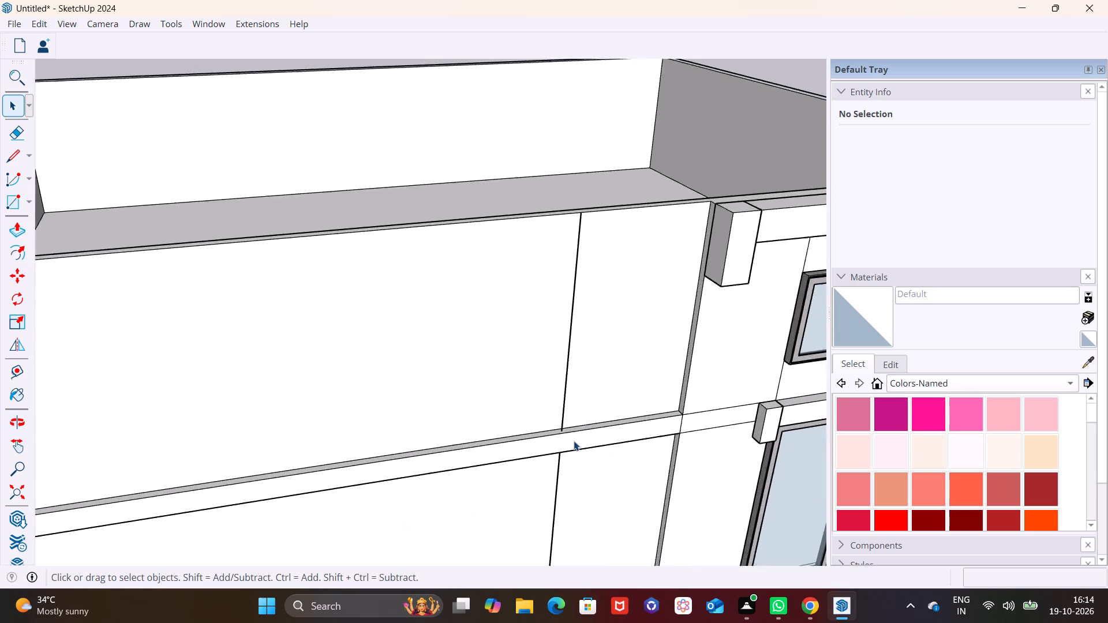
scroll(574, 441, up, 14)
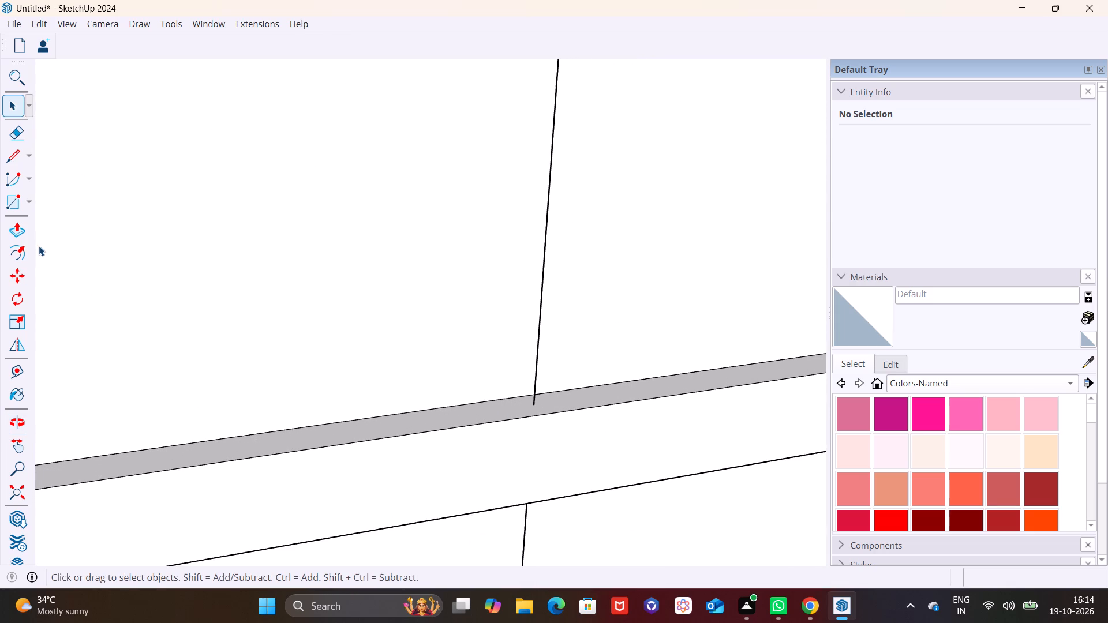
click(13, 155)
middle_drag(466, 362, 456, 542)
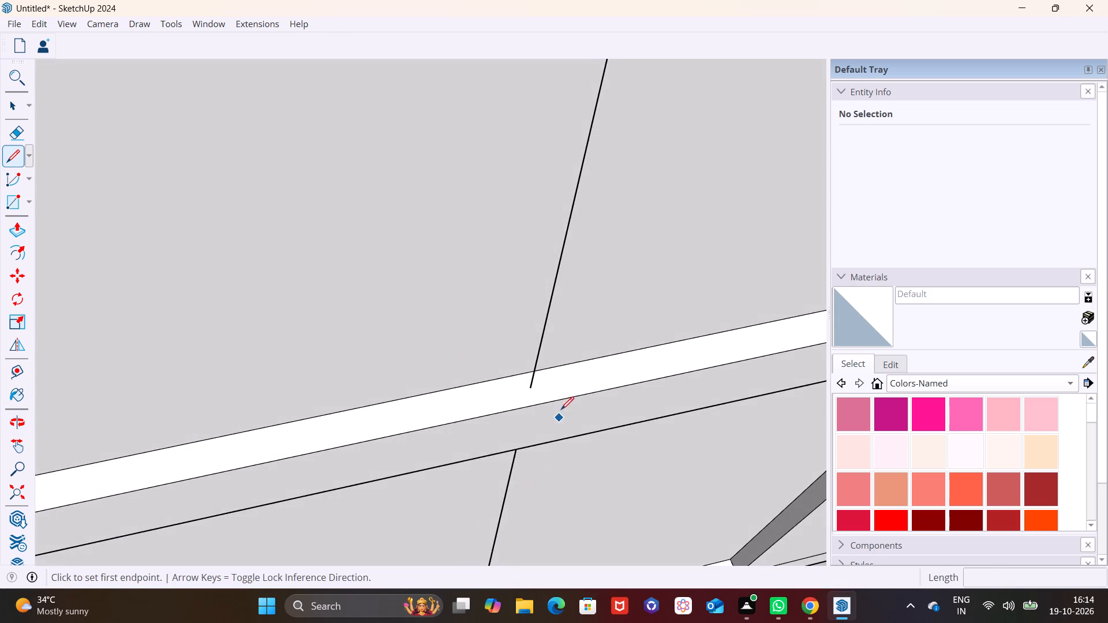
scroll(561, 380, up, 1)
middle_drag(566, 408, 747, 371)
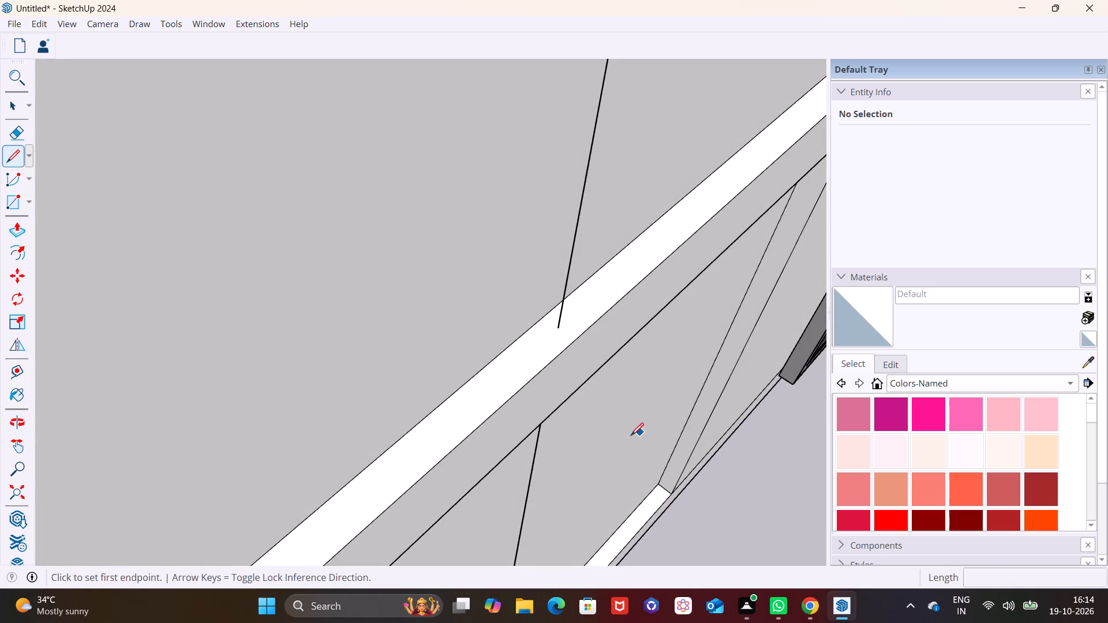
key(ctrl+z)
Draw a short line across the top ledge of the middle band on the blank wall, near the windowed section.
scroll(589, 397, up, 2)
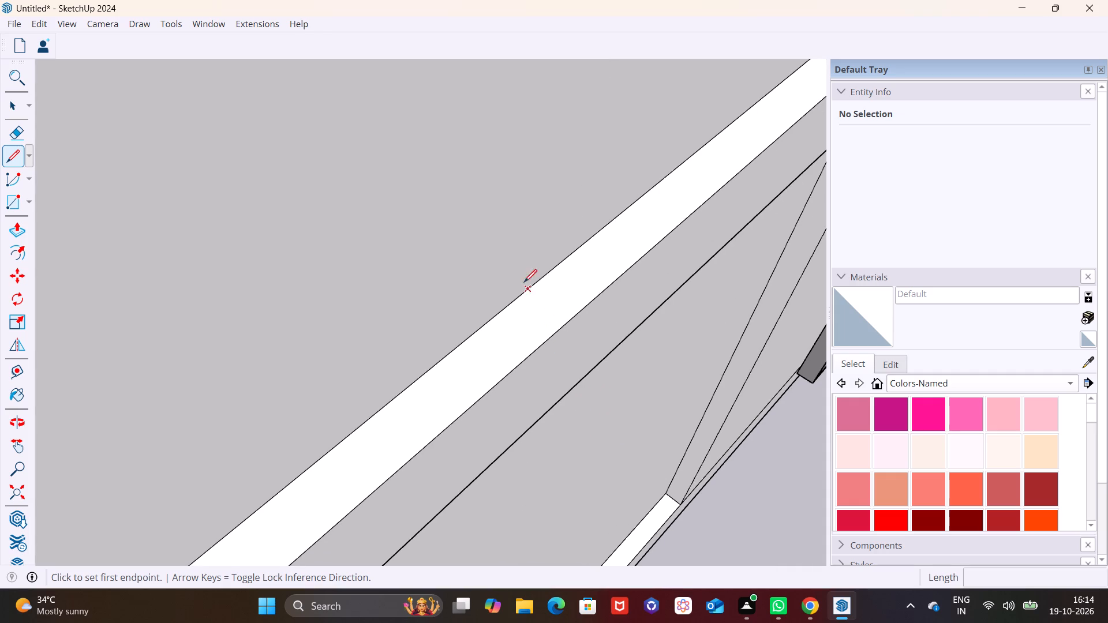
scroll(556, 307, down, 6)
middle_drag(561, 414, 342, 227)
shift+middle_drag(463, 252, 628, 421)
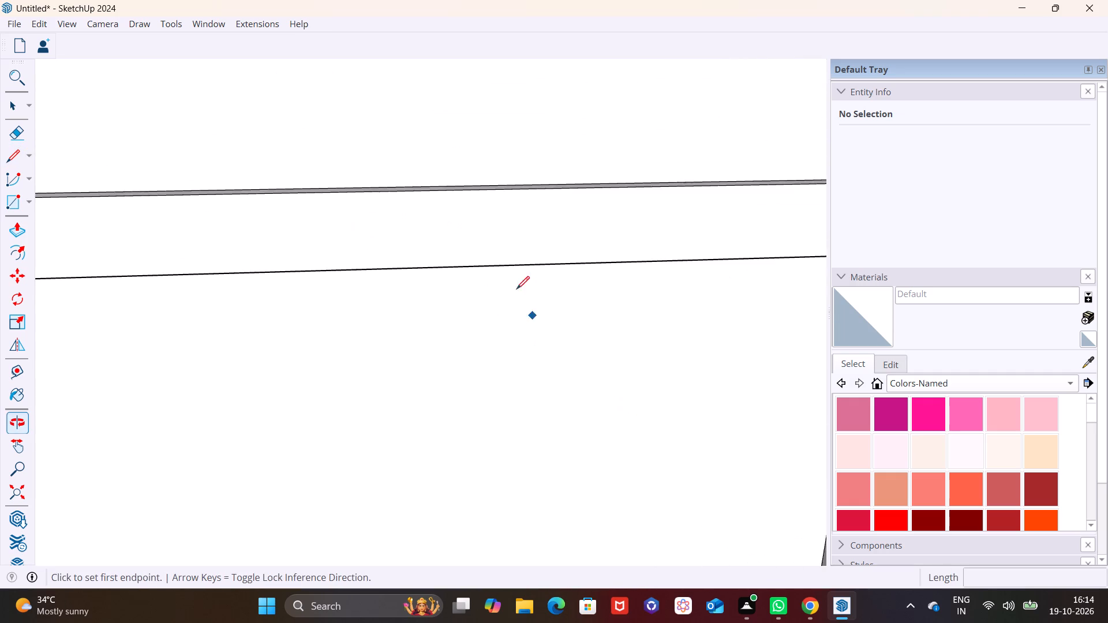
scroll(507, 266, down, 11)
shift+middle_drag(518, 333, 523, 370)
middle_drag(529, 361, 627, 498)
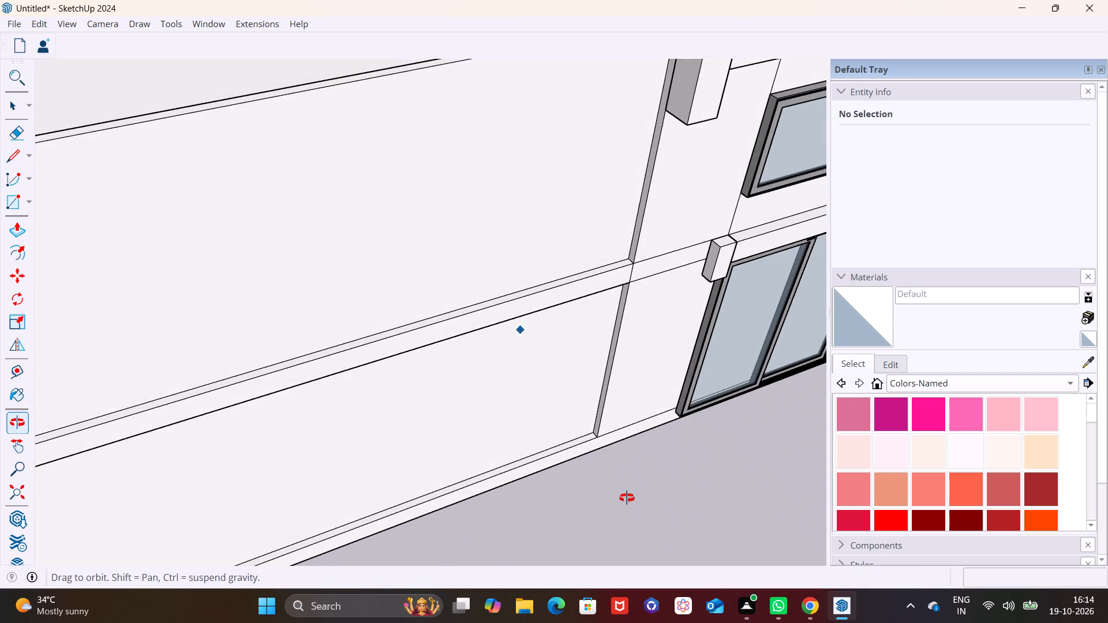
middle_drag(627, 498, 625, 499)
scroll(448, 315, up, 10)
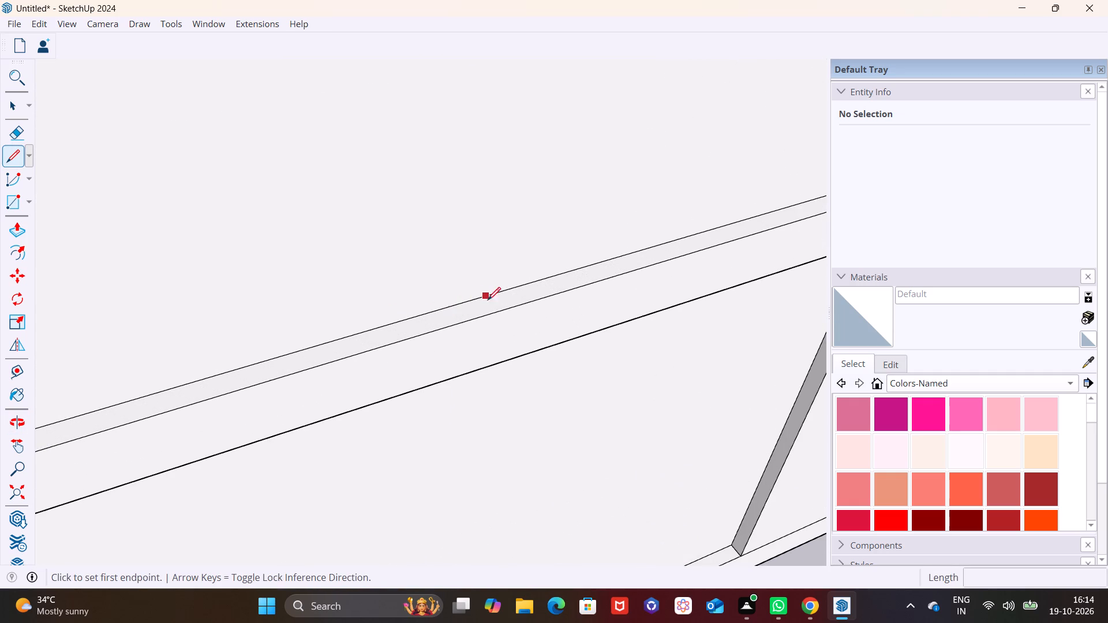
click(521, 289)
click(534, 301)
Draw a vertical line across the middle band's front face, in line with the short ledge line.
scroll(551, 346, down, 1)
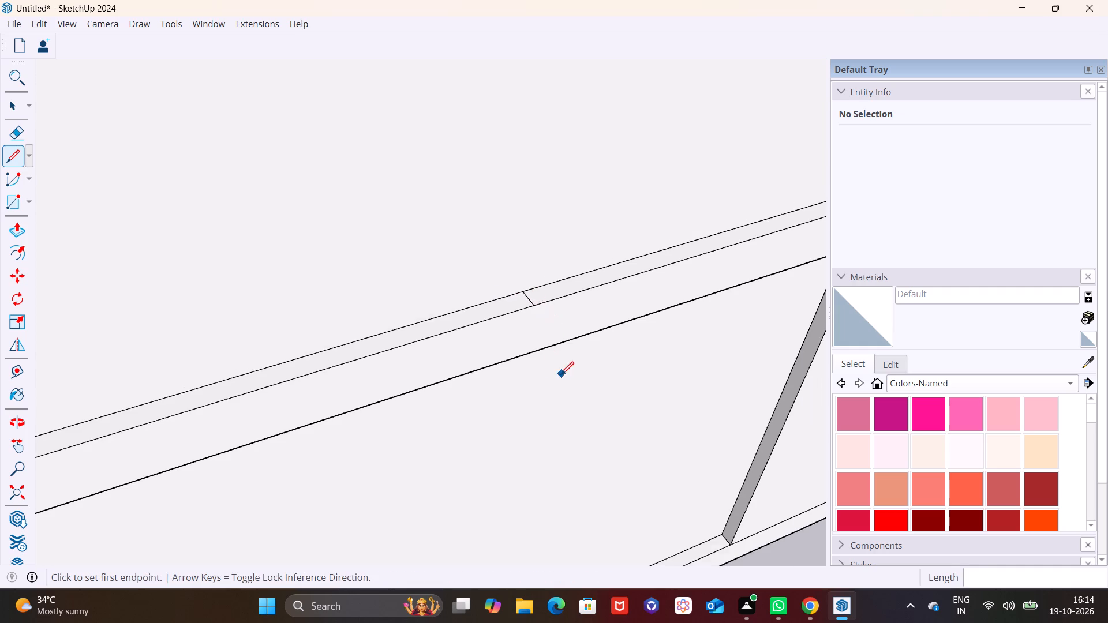
middle_drag(540, 367, 486, 280)
click(499, 300)
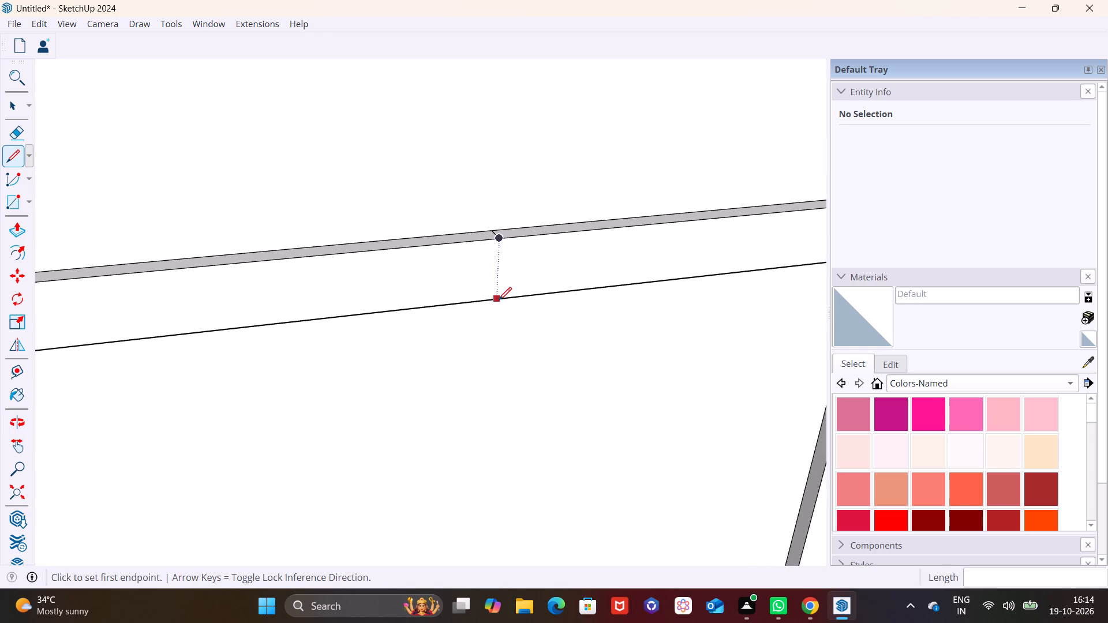
click(501, 241)
Draw a 4 1/4" line across the middle band's underside, from the lower end of the front-face line to the wall.
scroll(525, 338, down, 7)
middle_drag(523, 392, 503, 348)
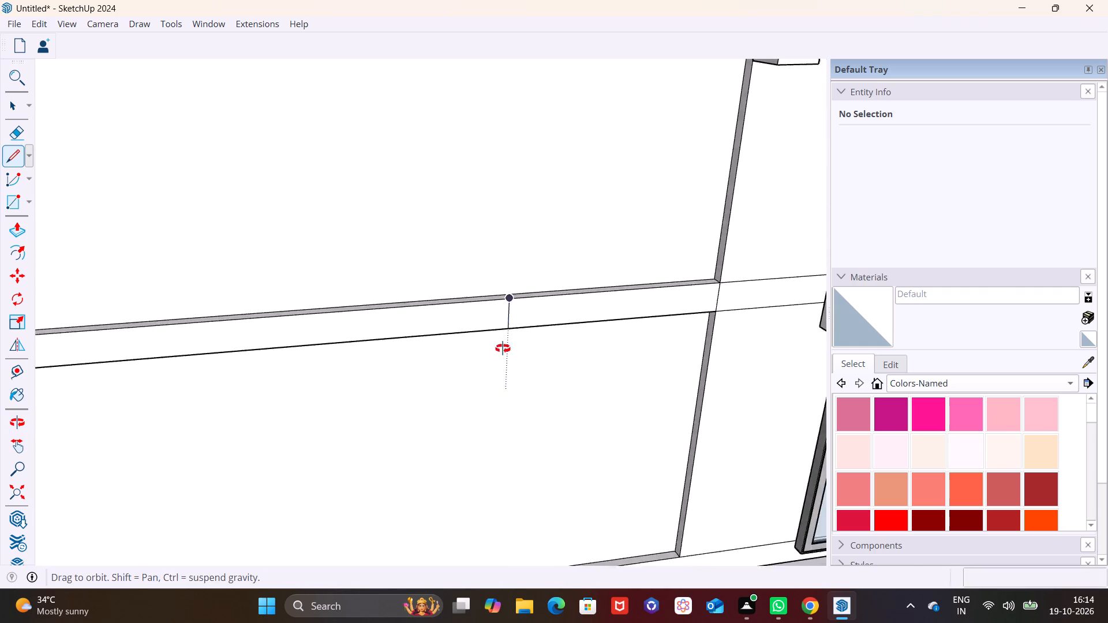
middle_drag(503, 348, 486, 204)
middle_drag(508, 315, 514, 288)
scroll(508, 315, up, 12)
middle_drag(506, 288, 476, 151)
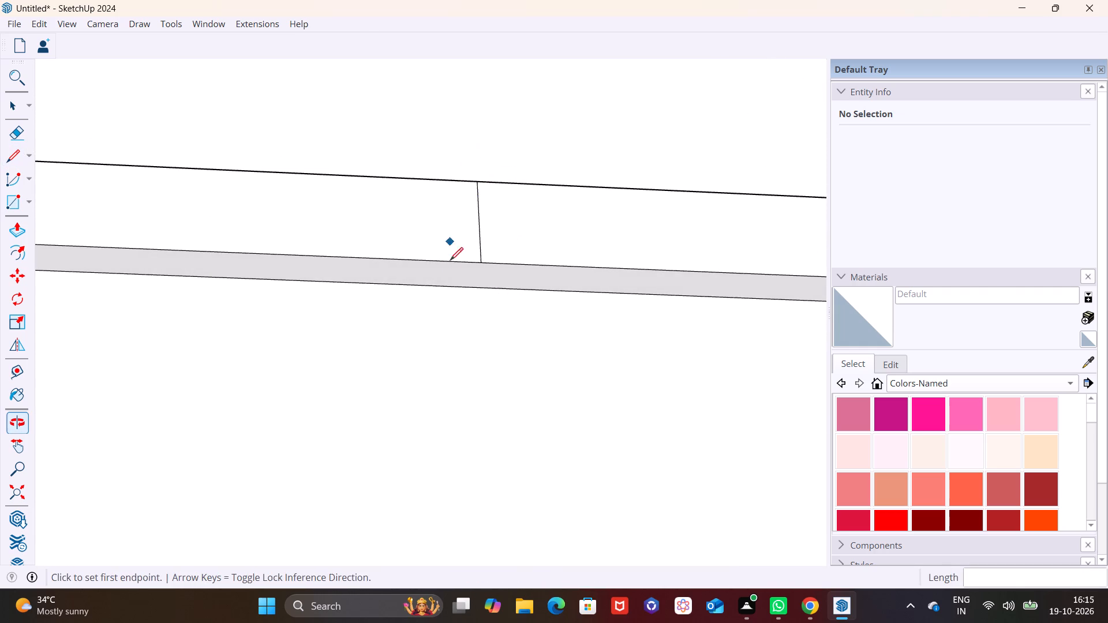
click(484, 261)
click(477, 286)
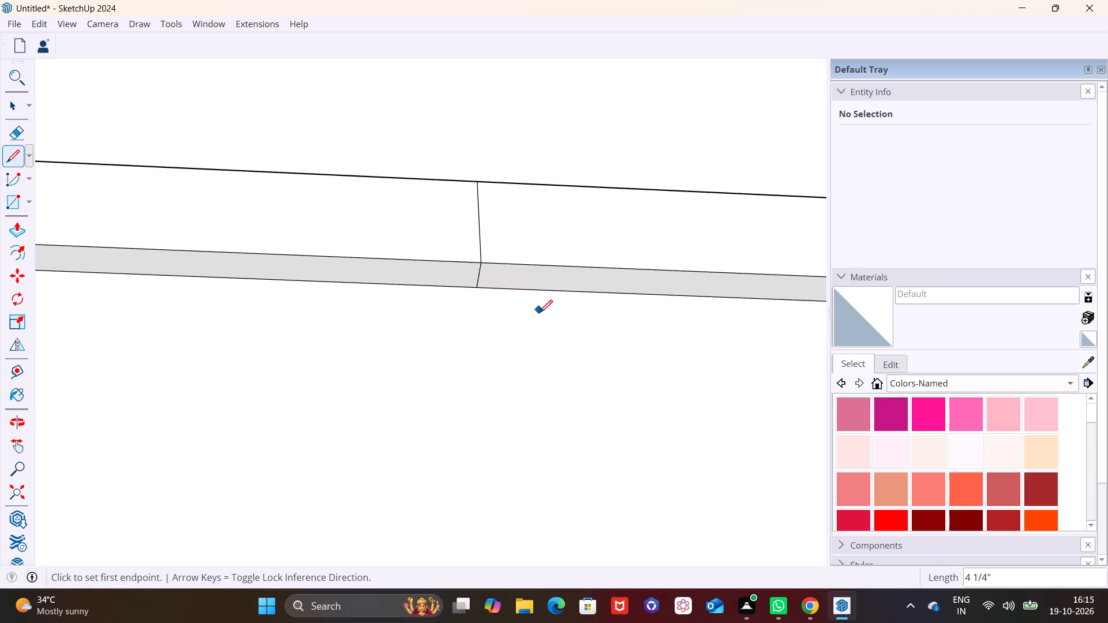
key(space)
Push the middle band's section between the dividing line and the windowed section inward about 4 3/16", flush with the recessed wall.
click(540, 320)
scroll(549, 307, down, 8)
middle_drag(620, 292, 546, 535)
scroll(612, 318, down, 4)
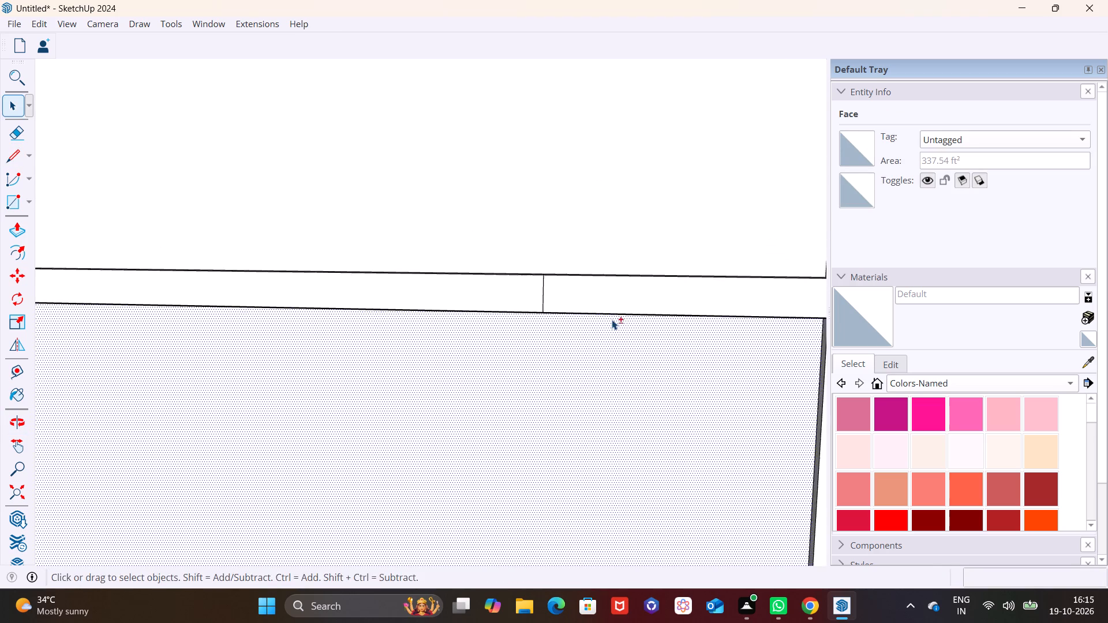
shift+middle_drag(612, 320, 316, 328)
middle_drag(317, 344, 505, 423)
click(338, 305)
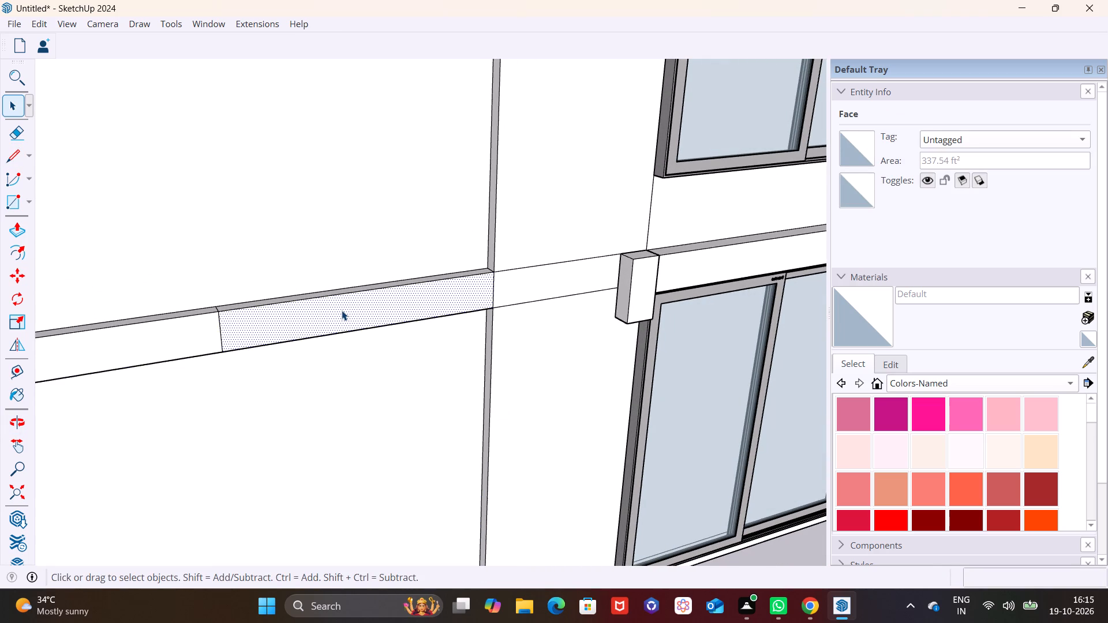
shift+middle_drag(342, 310, 504, 339)
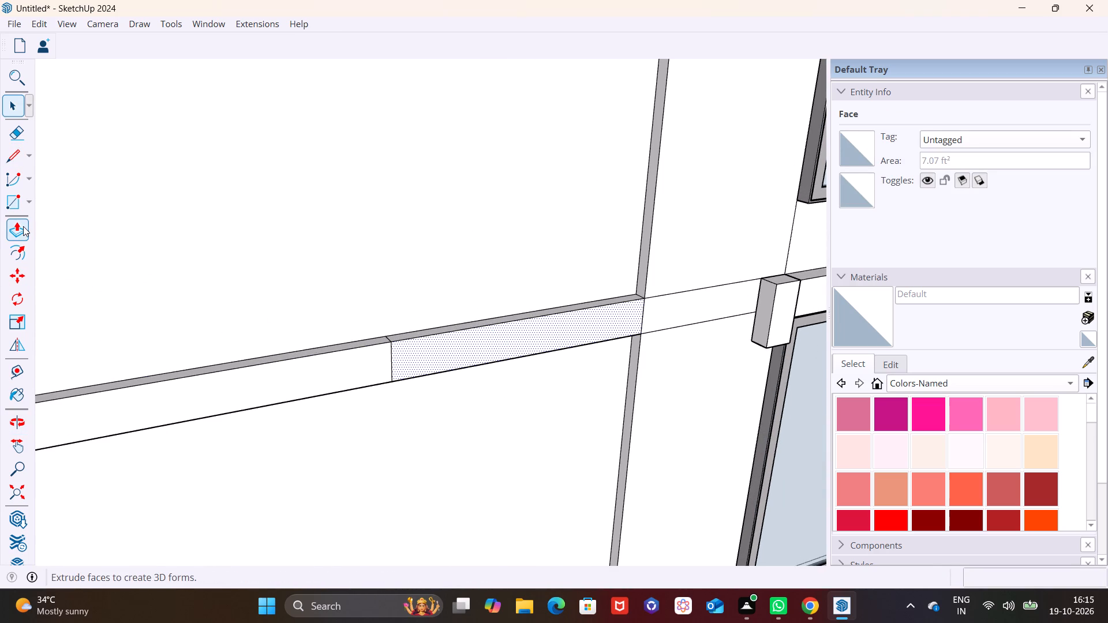
click(23, 226)
click(456, 351)
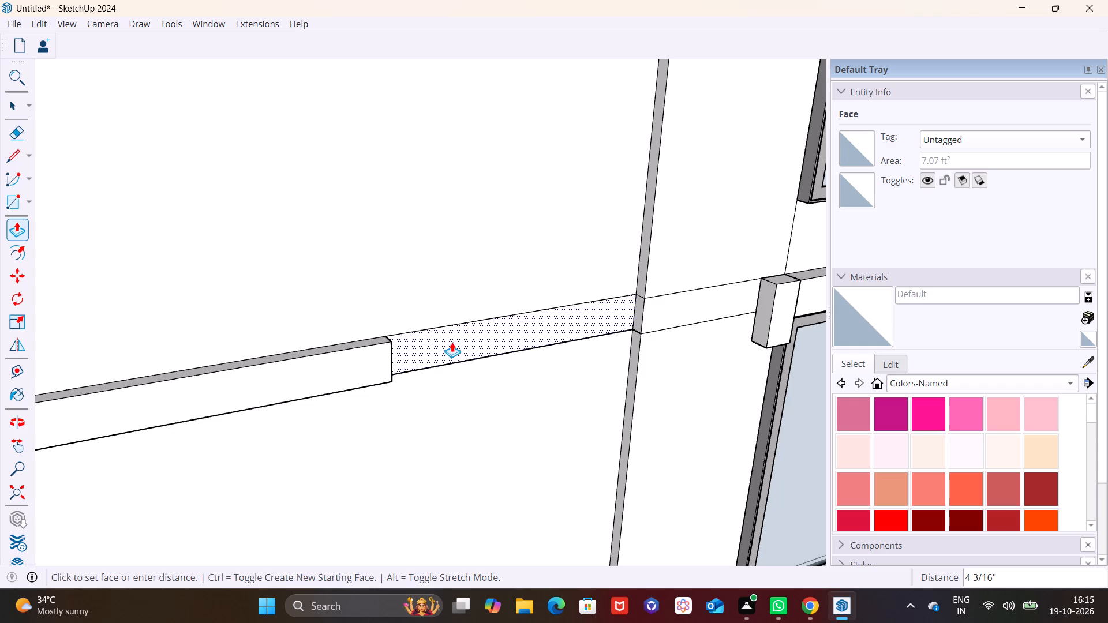
click(452, 342)
key(space)
click(483, 409)
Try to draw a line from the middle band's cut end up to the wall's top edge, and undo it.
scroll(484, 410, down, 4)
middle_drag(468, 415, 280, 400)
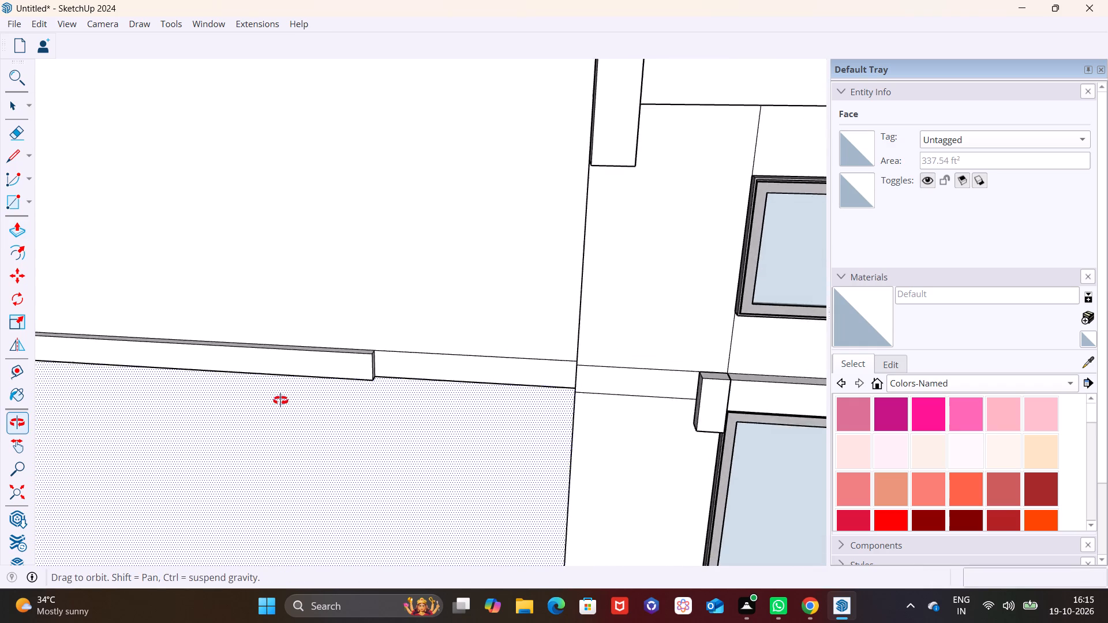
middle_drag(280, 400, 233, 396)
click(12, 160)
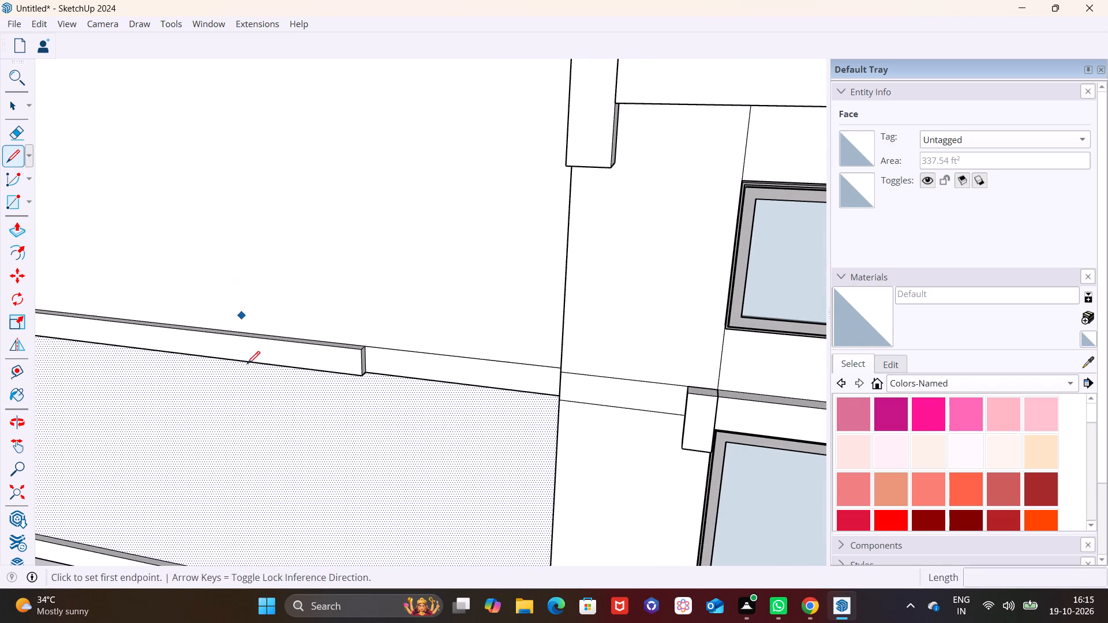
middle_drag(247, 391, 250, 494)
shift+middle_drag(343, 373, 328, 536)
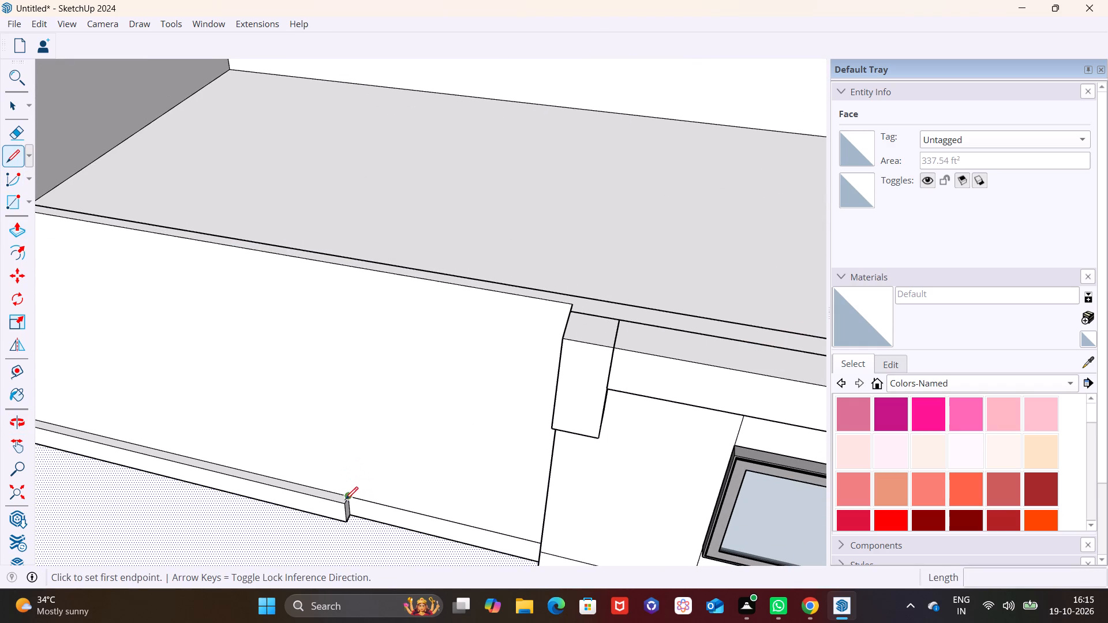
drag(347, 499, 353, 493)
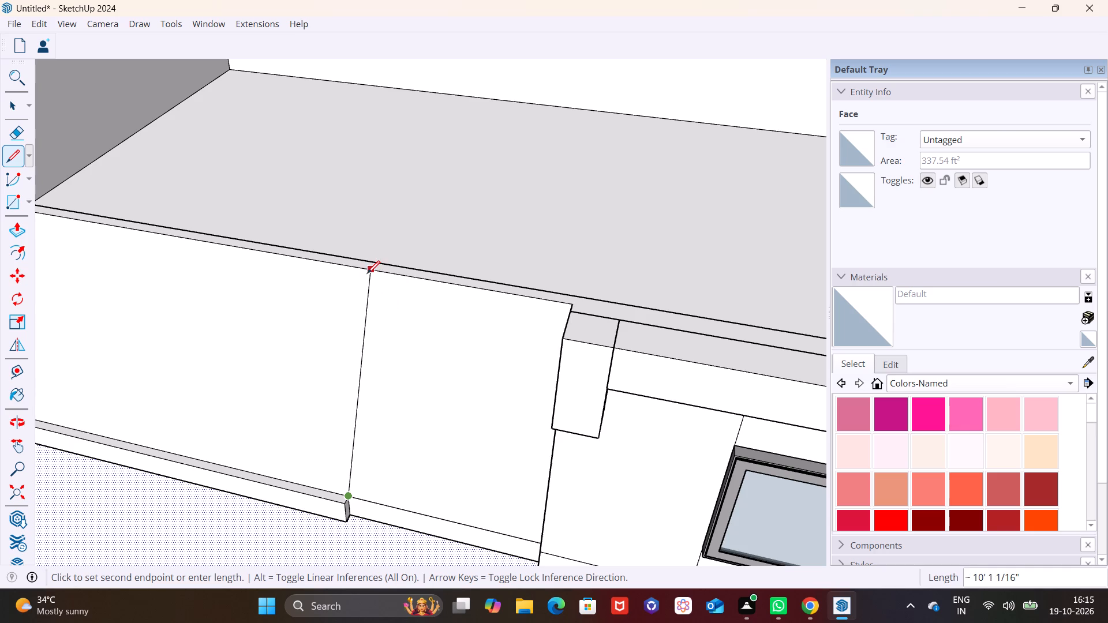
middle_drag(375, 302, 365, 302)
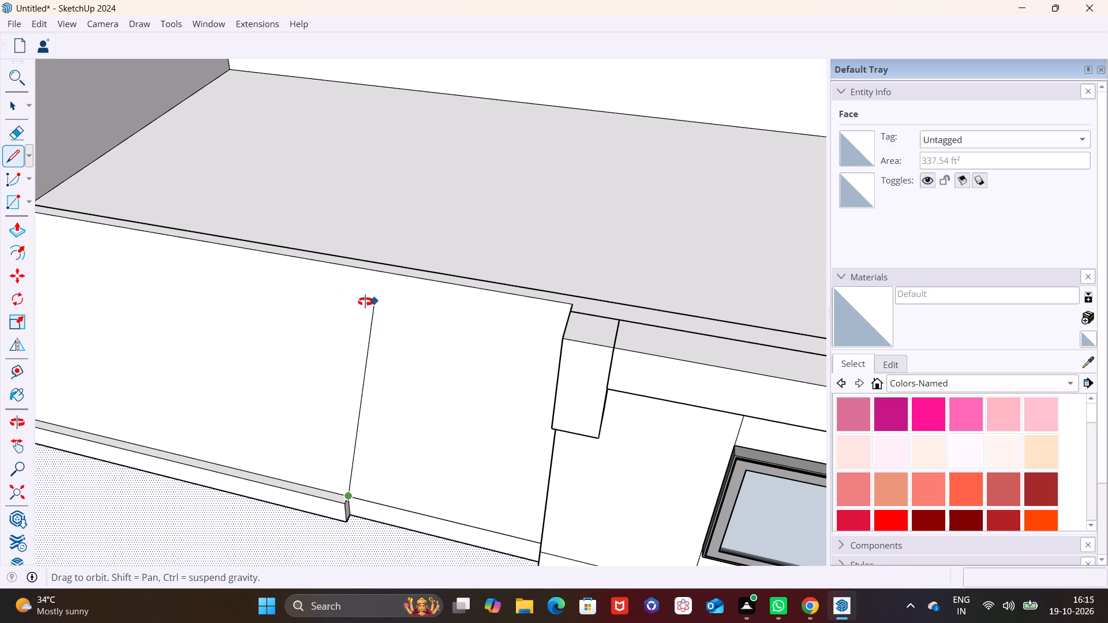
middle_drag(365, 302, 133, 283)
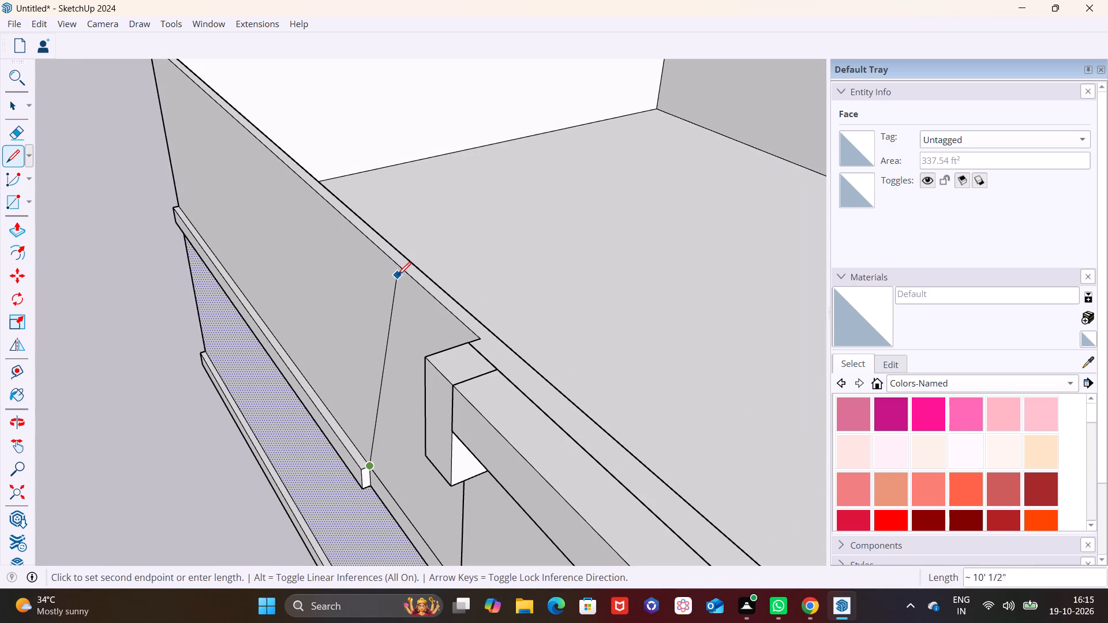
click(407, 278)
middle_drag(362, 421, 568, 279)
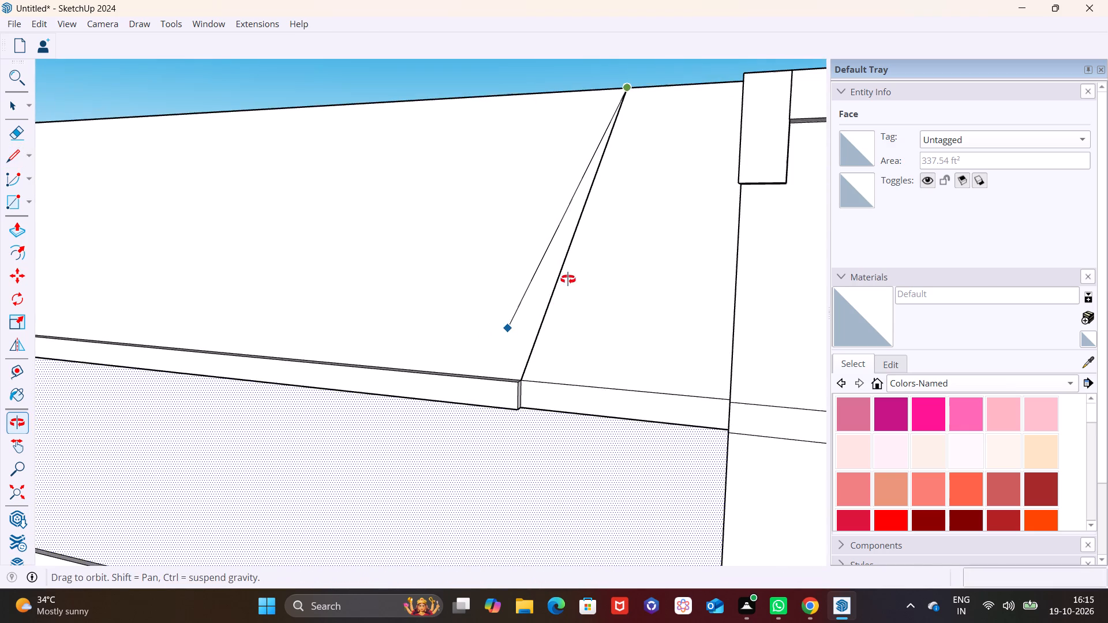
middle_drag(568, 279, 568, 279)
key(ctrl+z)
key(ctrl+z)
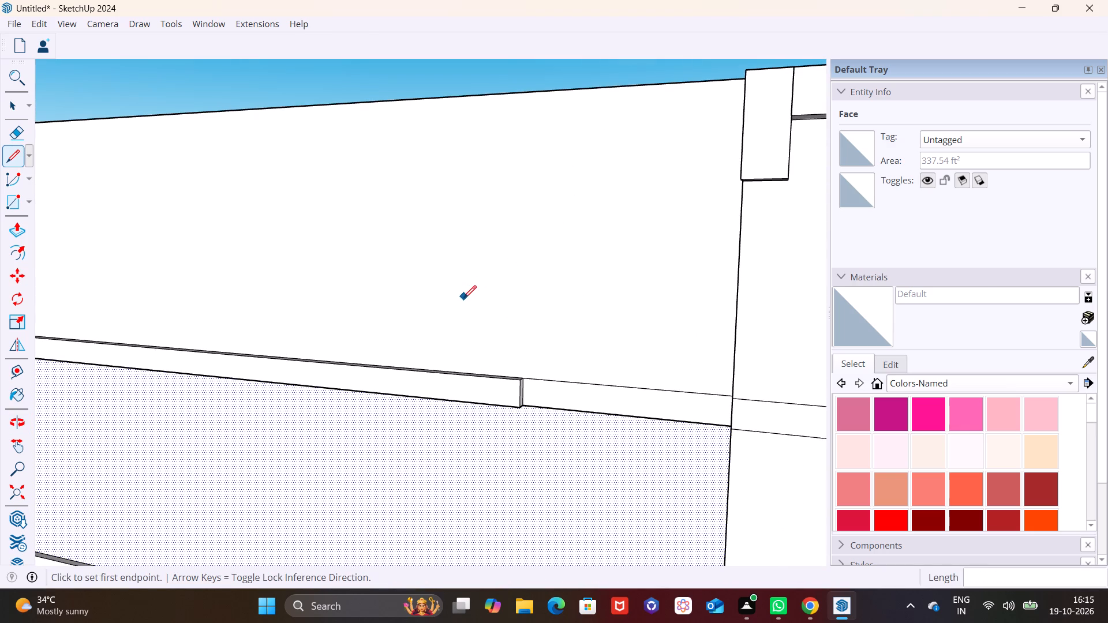
Draw a vertical line on the blank upper wall panel from the middle band's cut end to the wall's top edge.
click(14, 158)
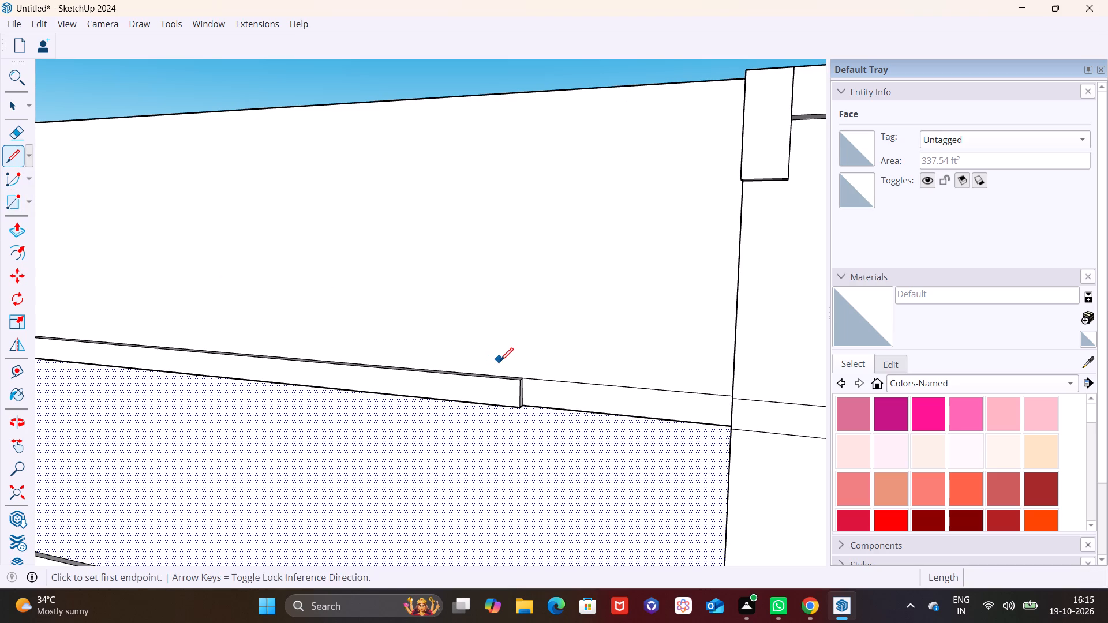
click(522, 375)
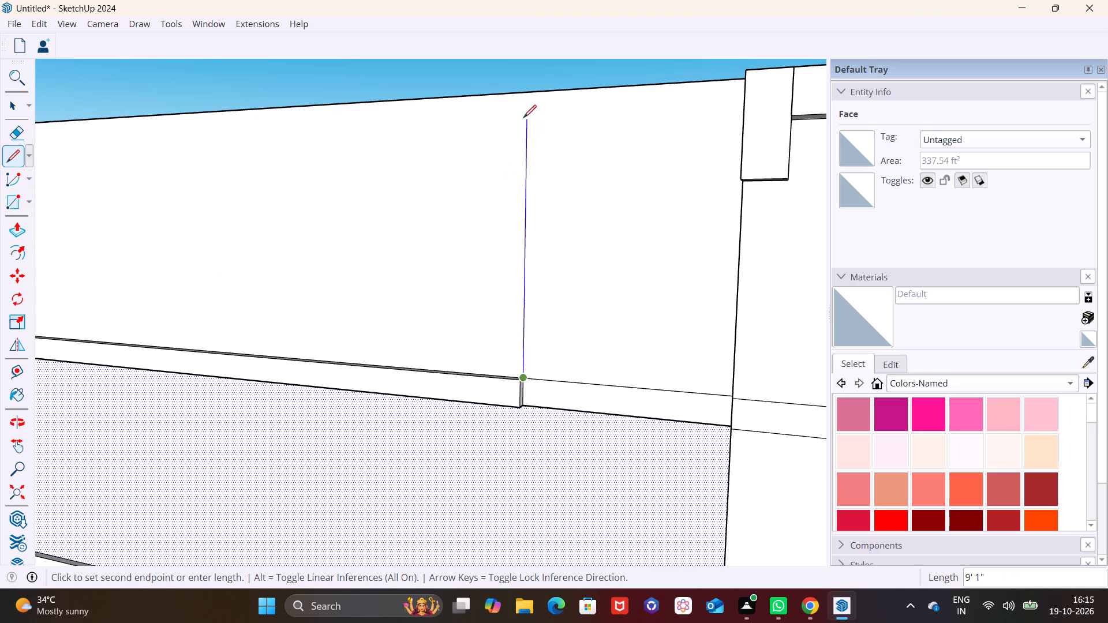
click(522, 95)
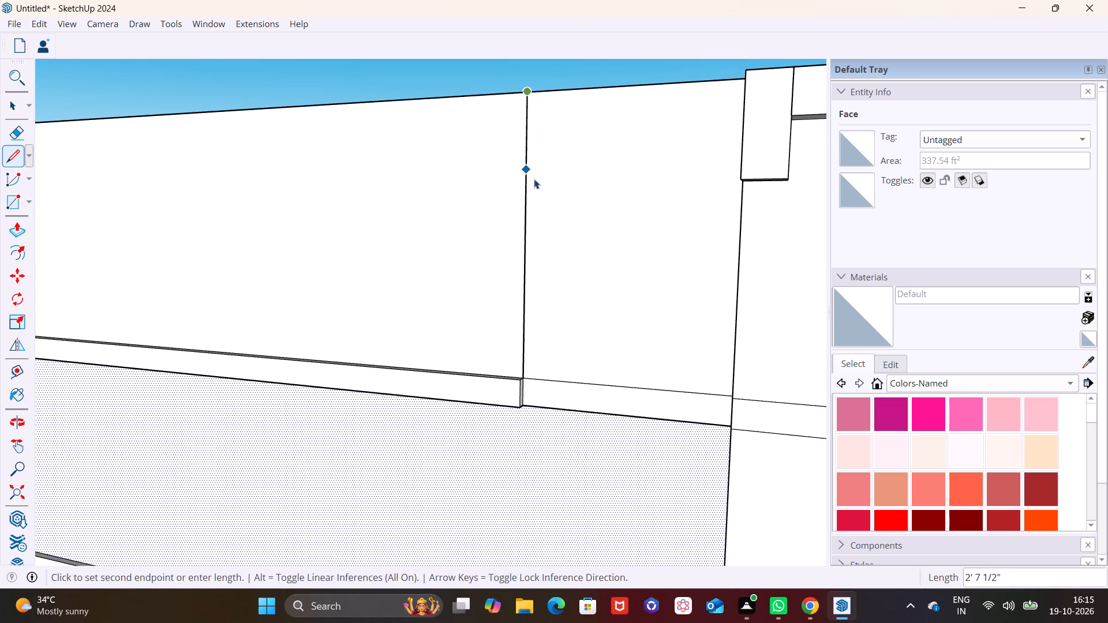
key(space)
Draw a vertical line on the blank lower wall panel from the middle band's cut end down to the base band.
middle_click(564, 339)
scroll(563, 366, down, 5)
shift+middle_drag(551, 387, 509, 295)
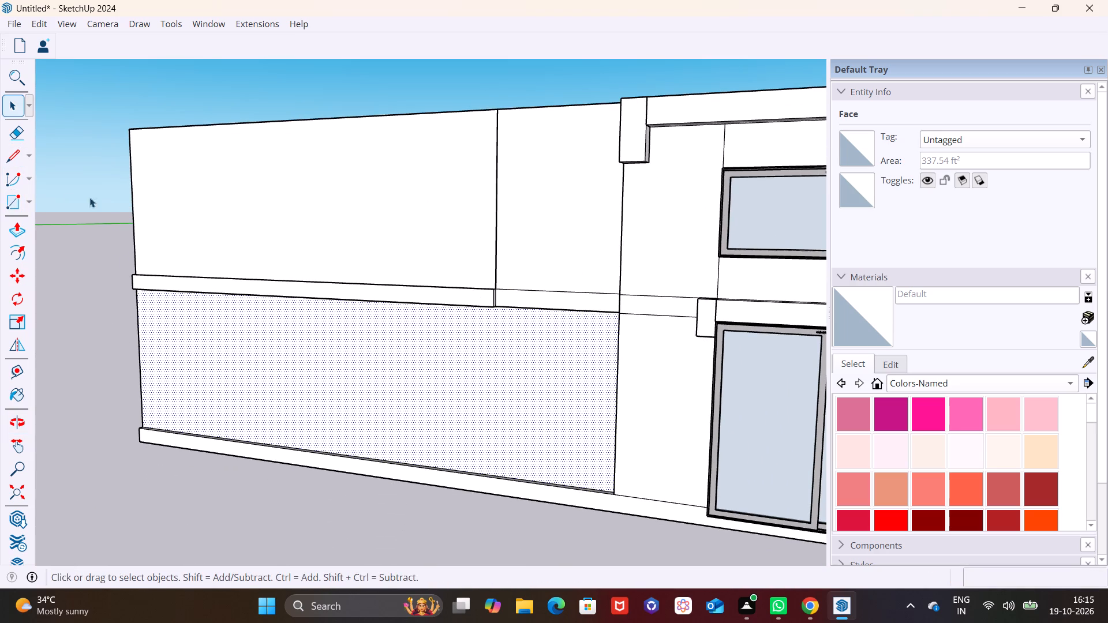
click(10, 152)
scroll(593, 339, up, 3)
scroll(312, 322, up, 5)
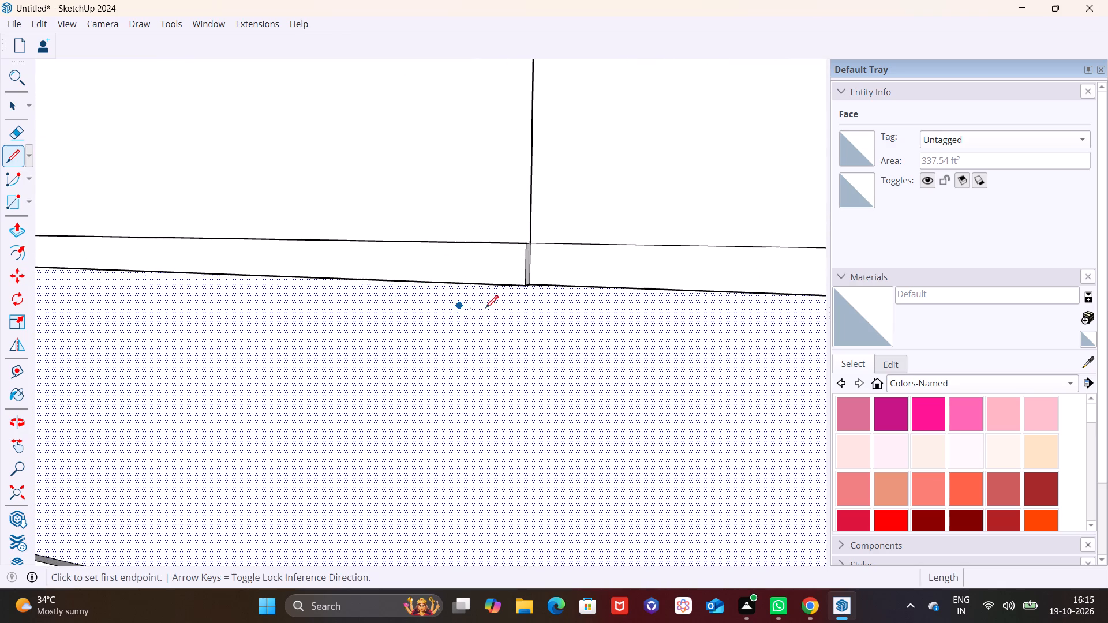
click(531, 288)
scroll(524, 437, down, 7)
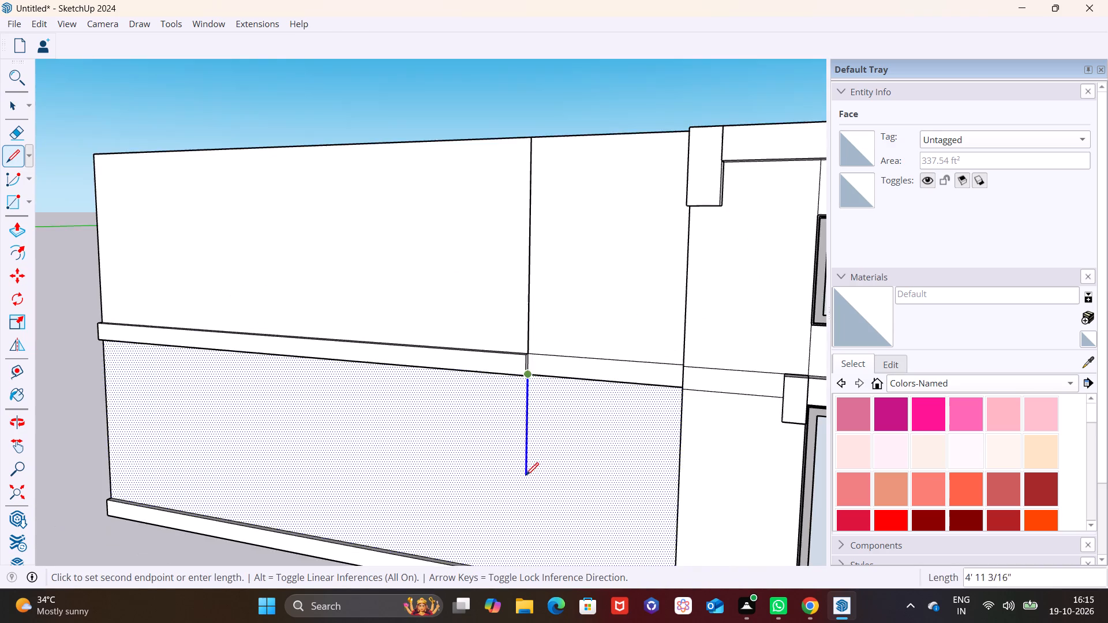
shift+middle_drag(526, 475, 526, 404)
click(518, 502)
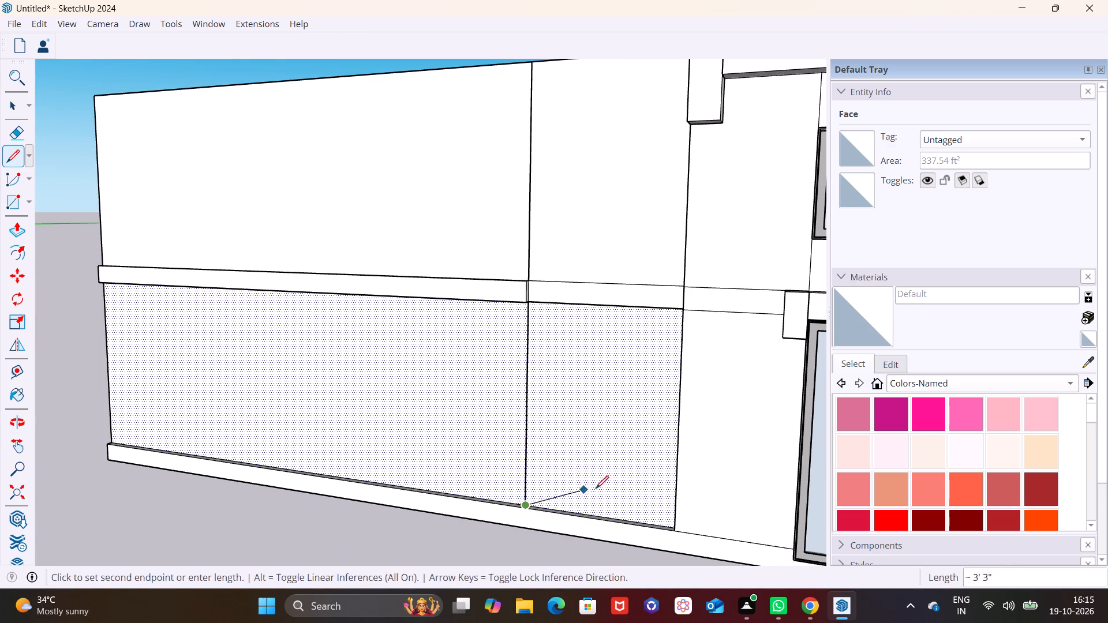
key(space)
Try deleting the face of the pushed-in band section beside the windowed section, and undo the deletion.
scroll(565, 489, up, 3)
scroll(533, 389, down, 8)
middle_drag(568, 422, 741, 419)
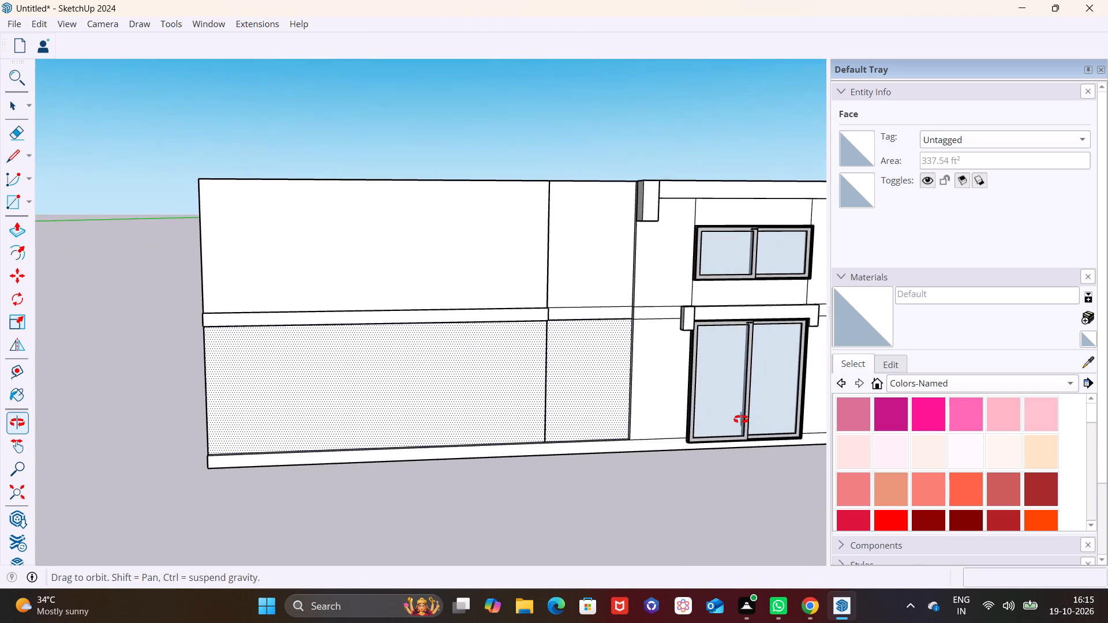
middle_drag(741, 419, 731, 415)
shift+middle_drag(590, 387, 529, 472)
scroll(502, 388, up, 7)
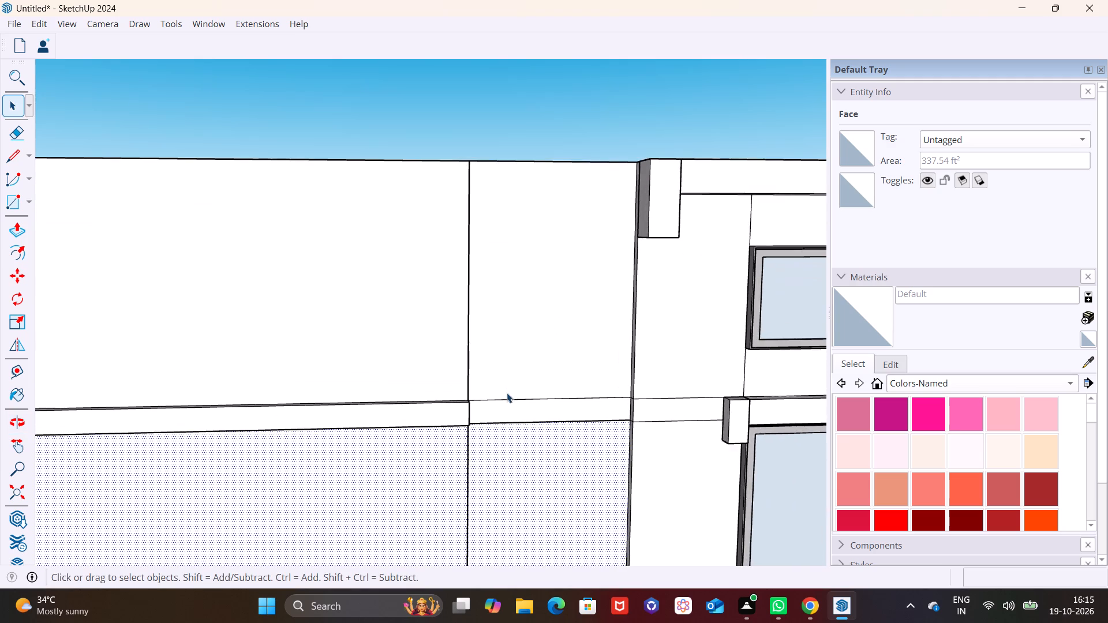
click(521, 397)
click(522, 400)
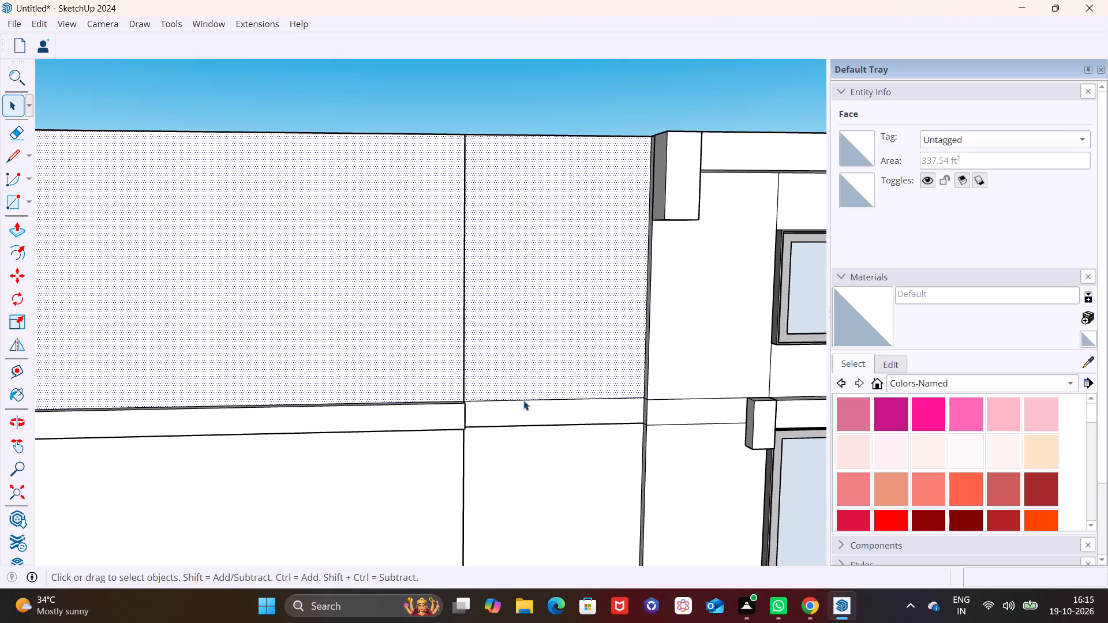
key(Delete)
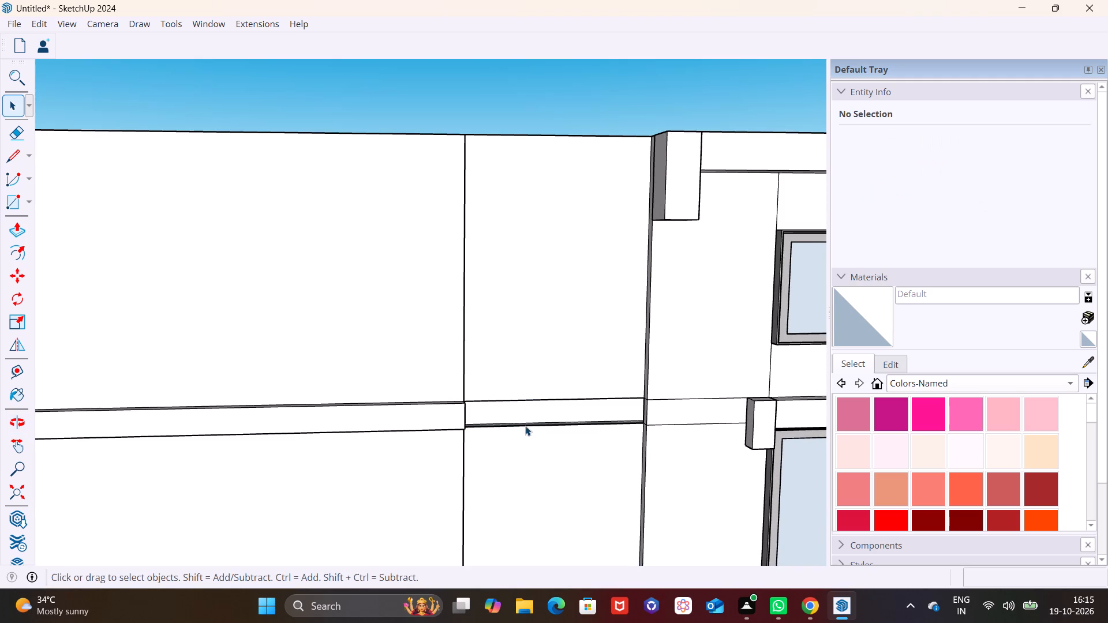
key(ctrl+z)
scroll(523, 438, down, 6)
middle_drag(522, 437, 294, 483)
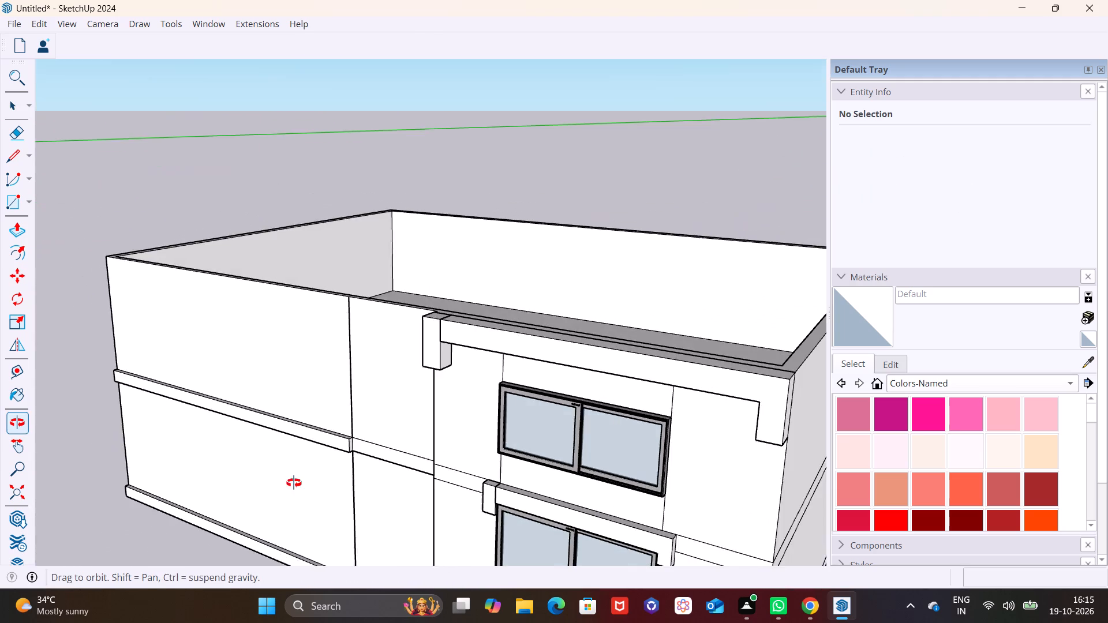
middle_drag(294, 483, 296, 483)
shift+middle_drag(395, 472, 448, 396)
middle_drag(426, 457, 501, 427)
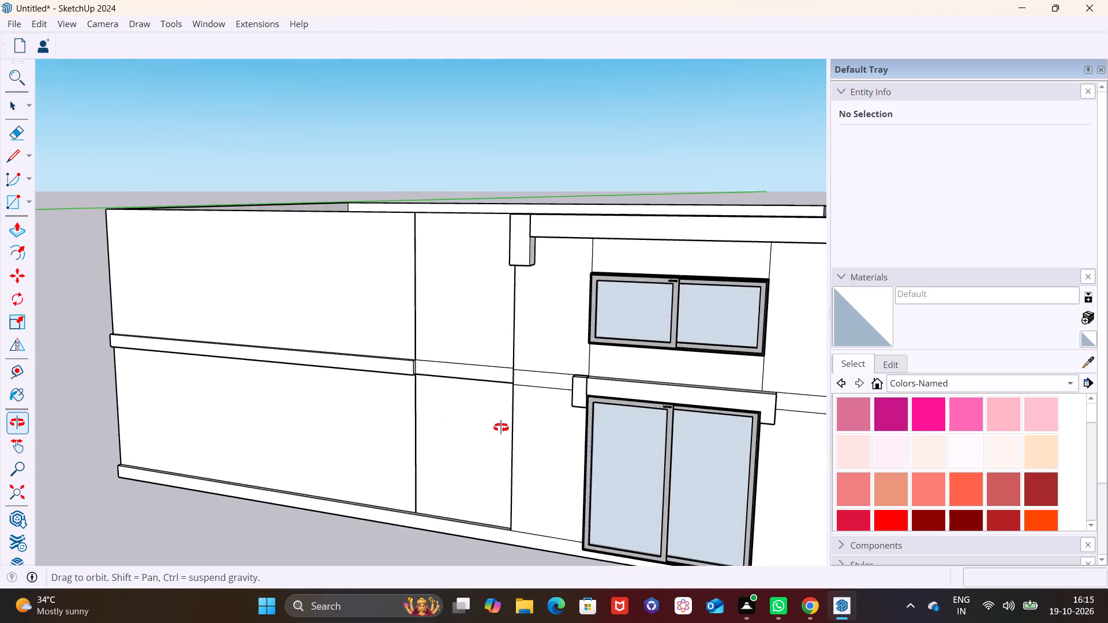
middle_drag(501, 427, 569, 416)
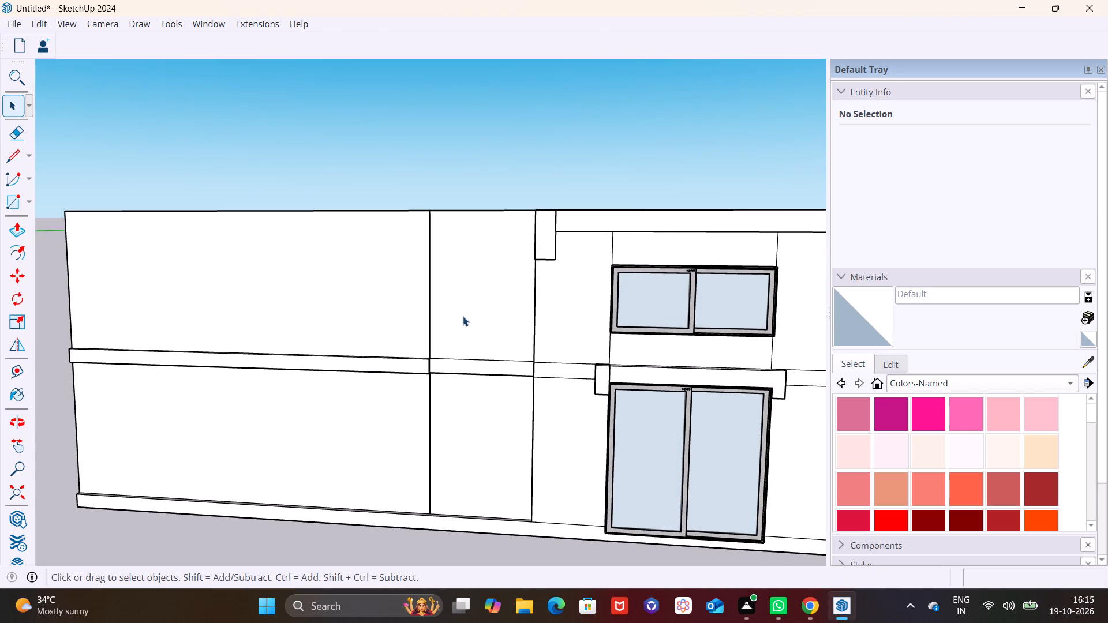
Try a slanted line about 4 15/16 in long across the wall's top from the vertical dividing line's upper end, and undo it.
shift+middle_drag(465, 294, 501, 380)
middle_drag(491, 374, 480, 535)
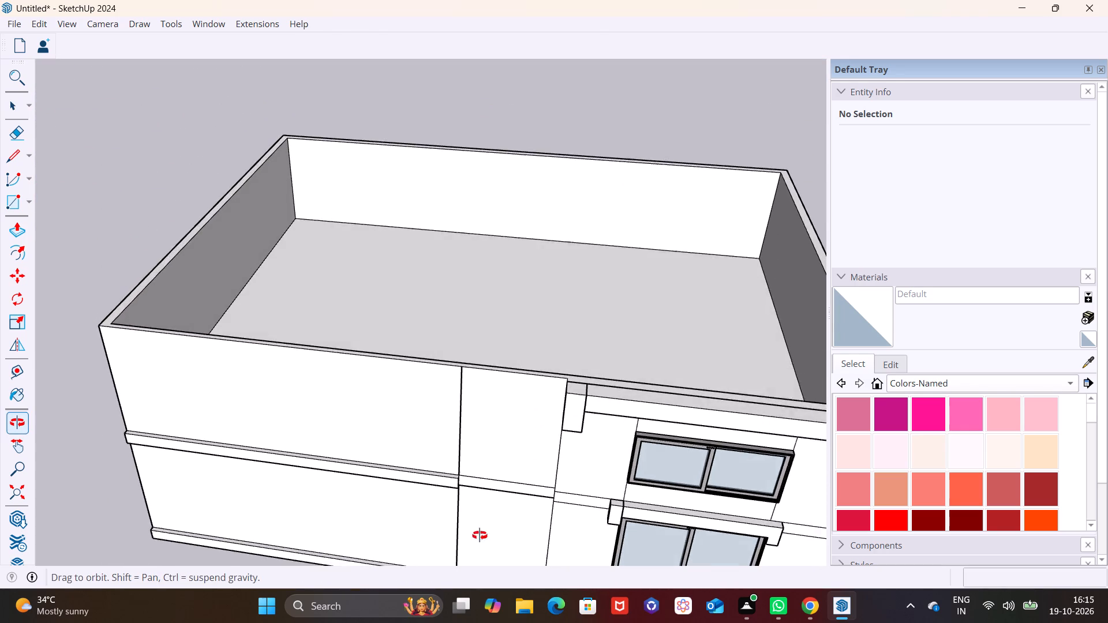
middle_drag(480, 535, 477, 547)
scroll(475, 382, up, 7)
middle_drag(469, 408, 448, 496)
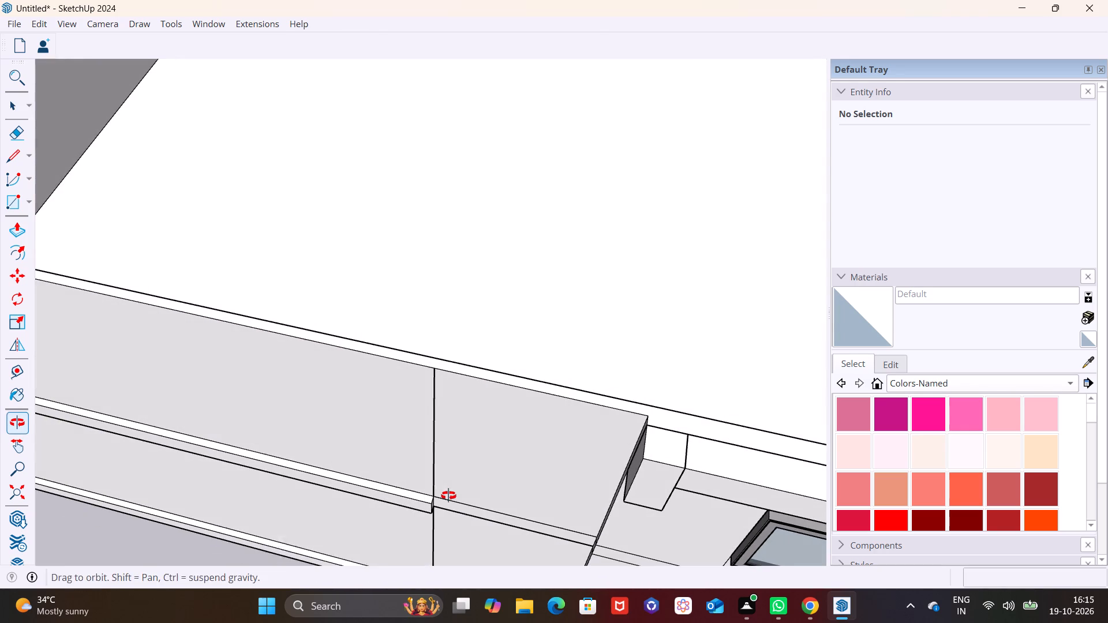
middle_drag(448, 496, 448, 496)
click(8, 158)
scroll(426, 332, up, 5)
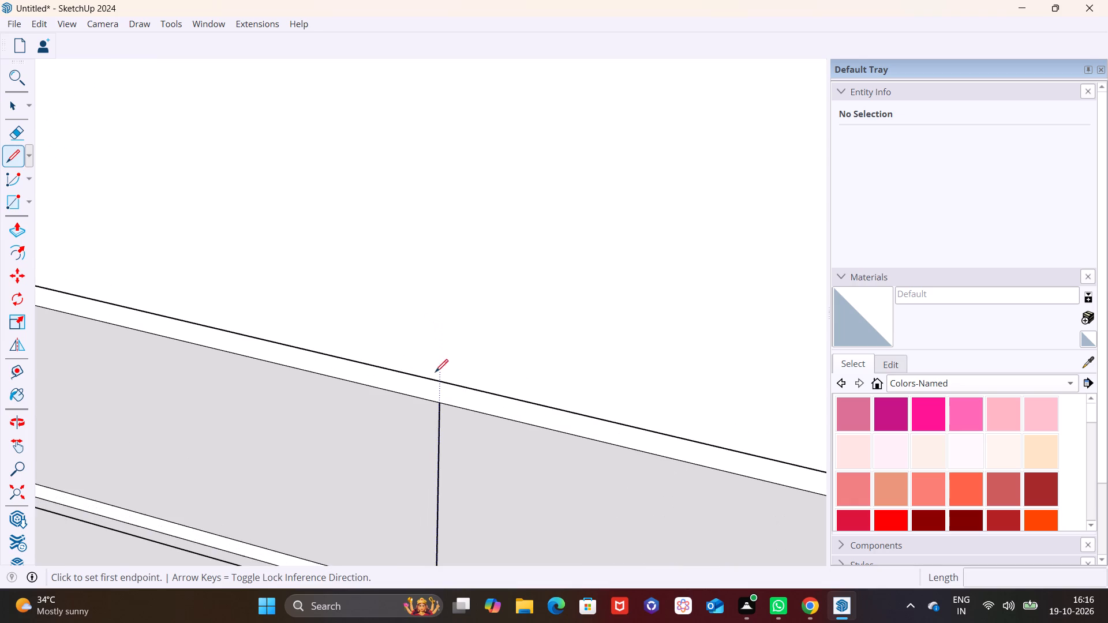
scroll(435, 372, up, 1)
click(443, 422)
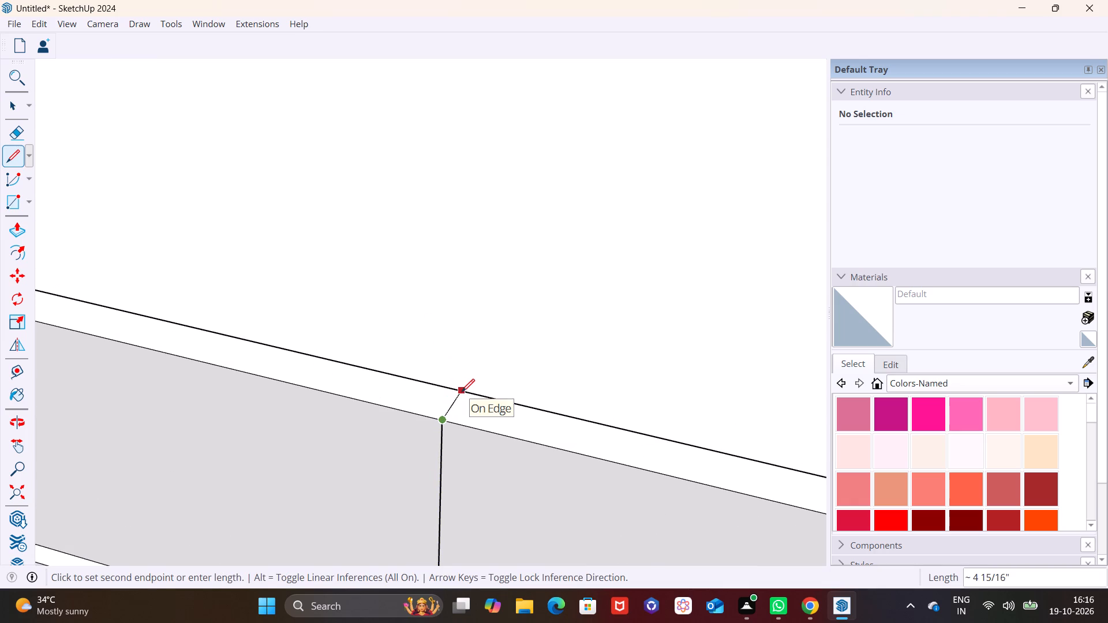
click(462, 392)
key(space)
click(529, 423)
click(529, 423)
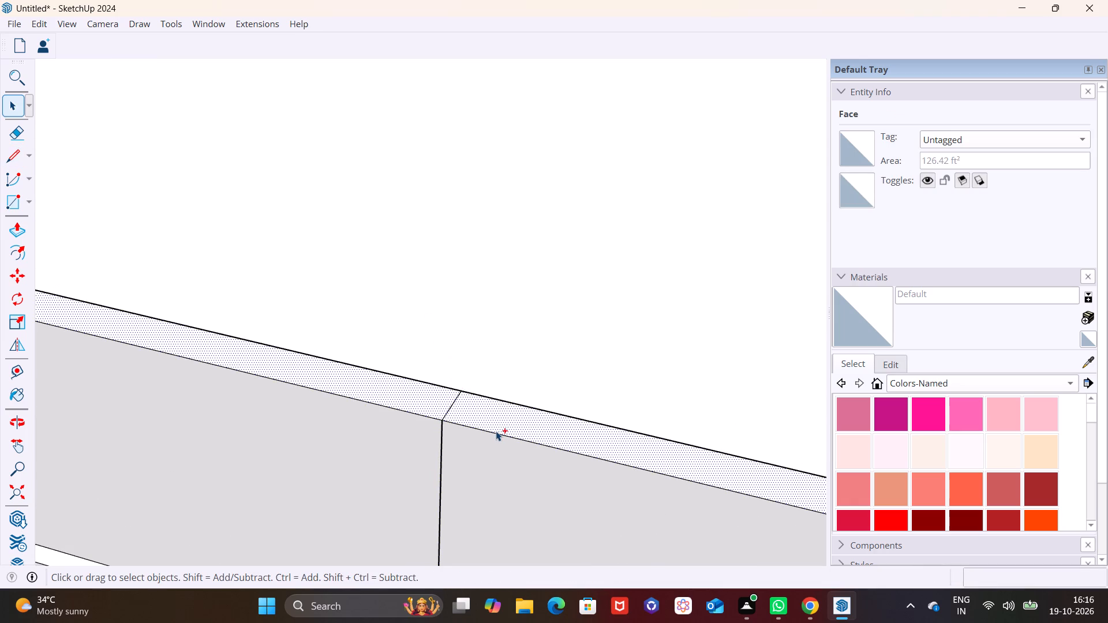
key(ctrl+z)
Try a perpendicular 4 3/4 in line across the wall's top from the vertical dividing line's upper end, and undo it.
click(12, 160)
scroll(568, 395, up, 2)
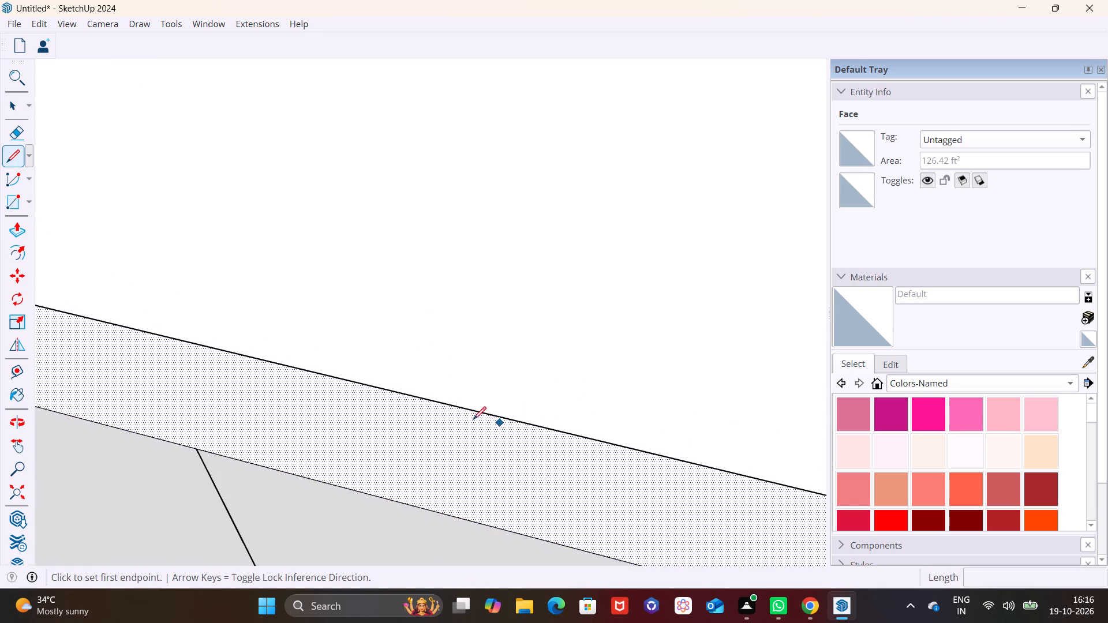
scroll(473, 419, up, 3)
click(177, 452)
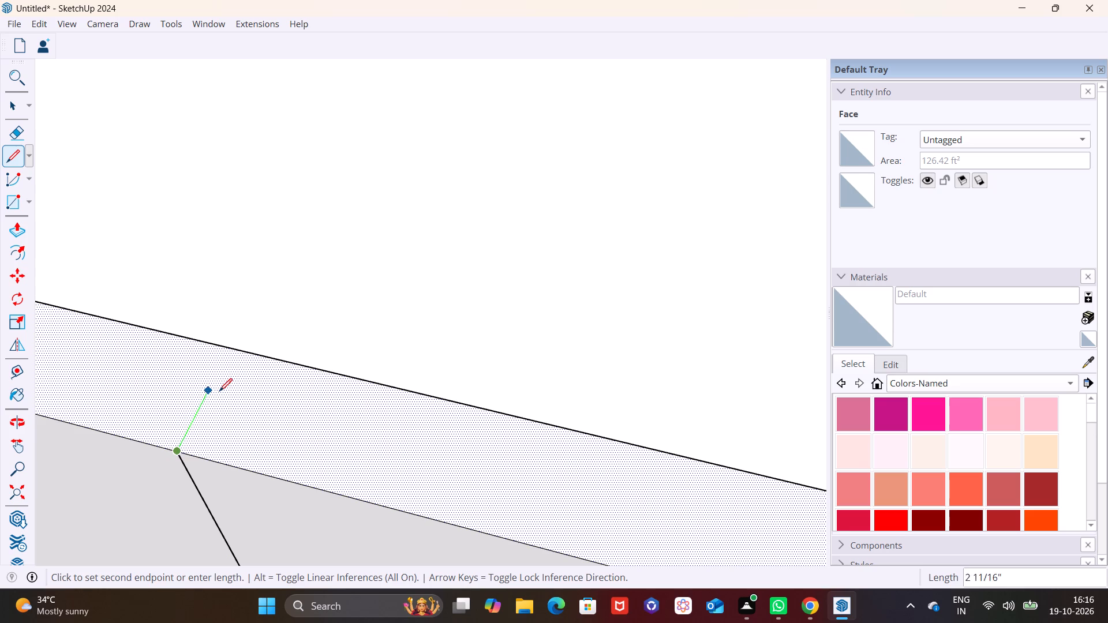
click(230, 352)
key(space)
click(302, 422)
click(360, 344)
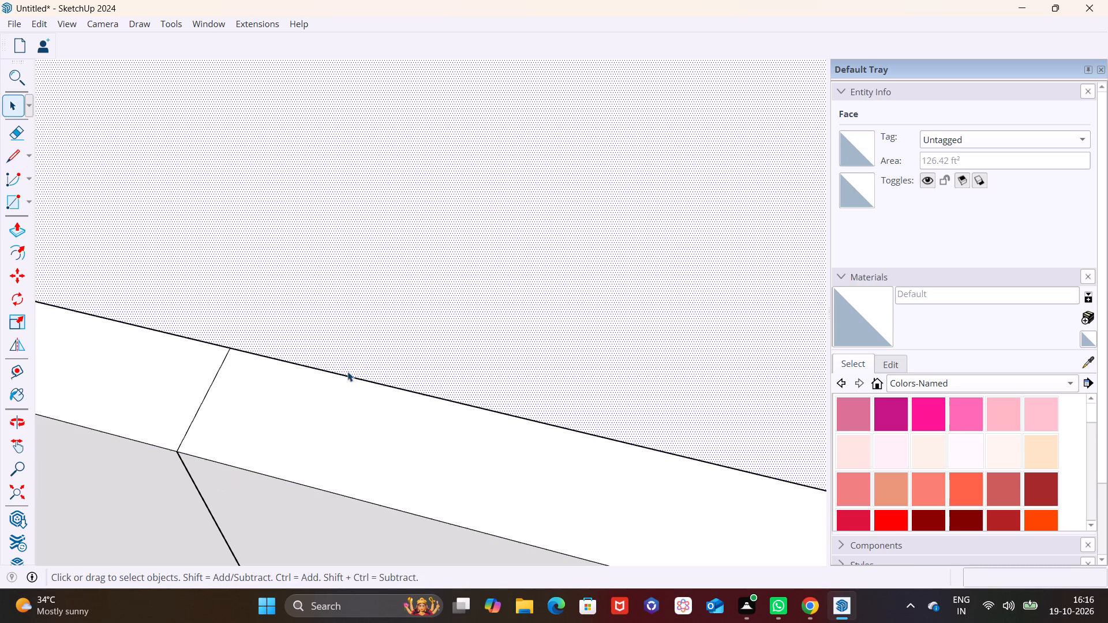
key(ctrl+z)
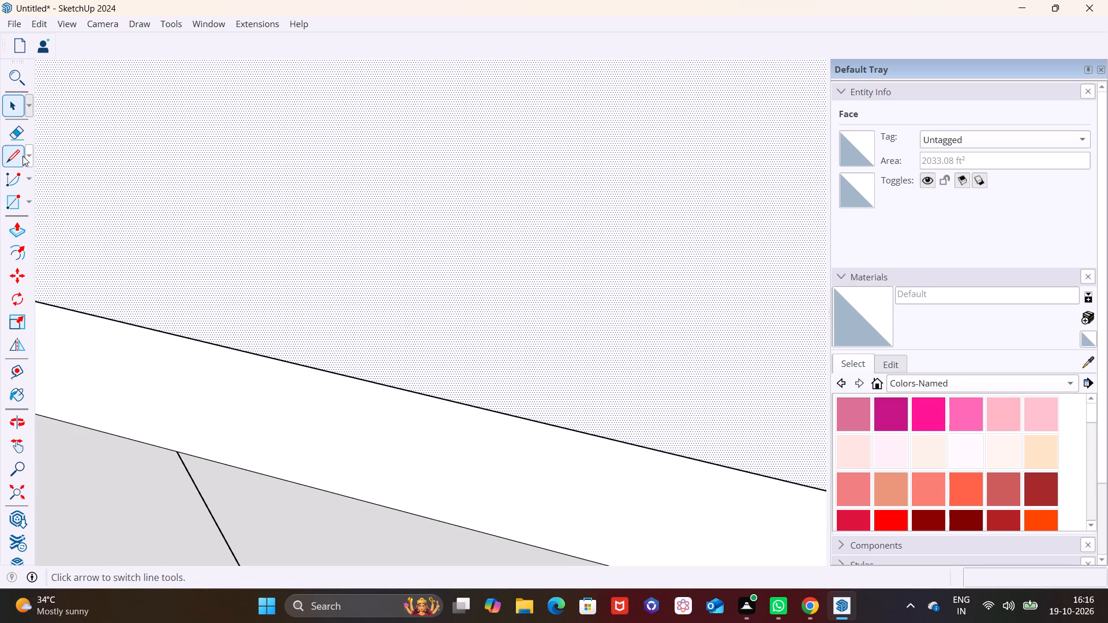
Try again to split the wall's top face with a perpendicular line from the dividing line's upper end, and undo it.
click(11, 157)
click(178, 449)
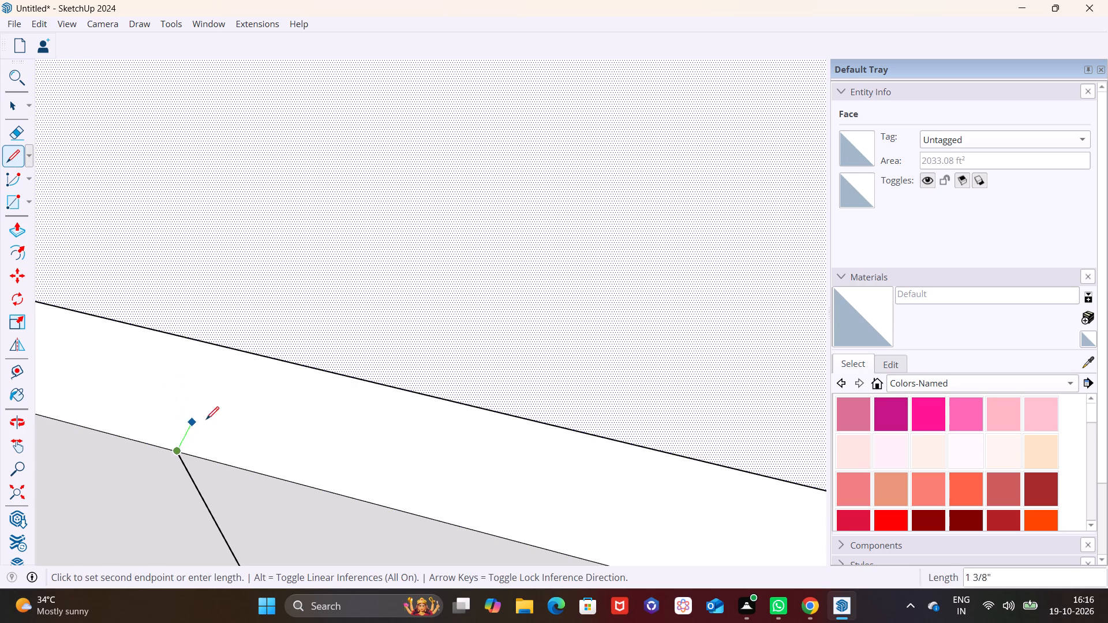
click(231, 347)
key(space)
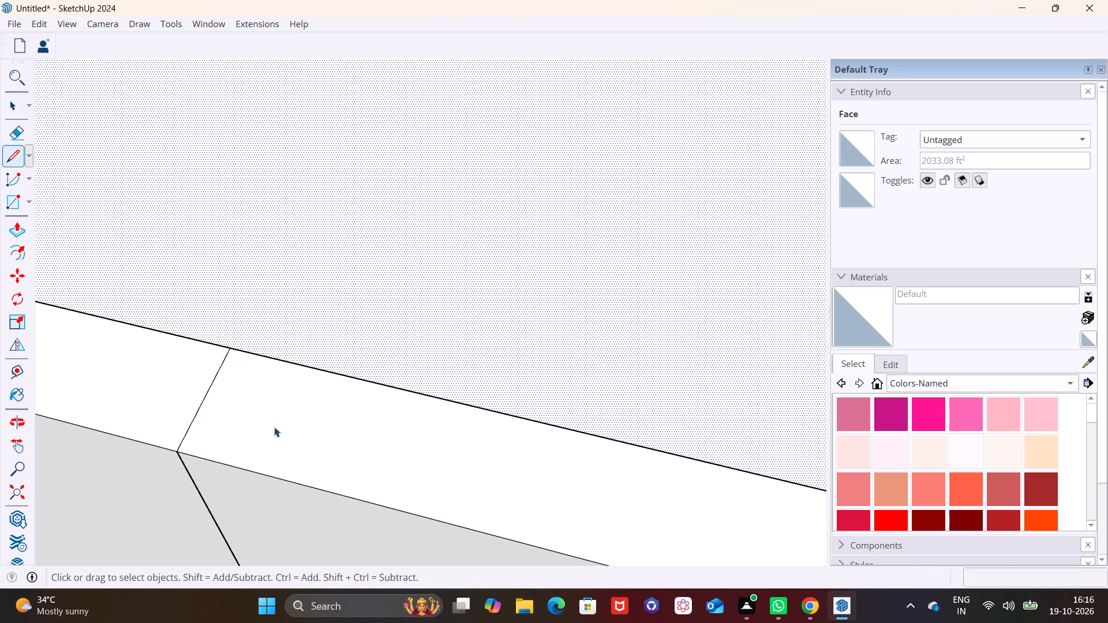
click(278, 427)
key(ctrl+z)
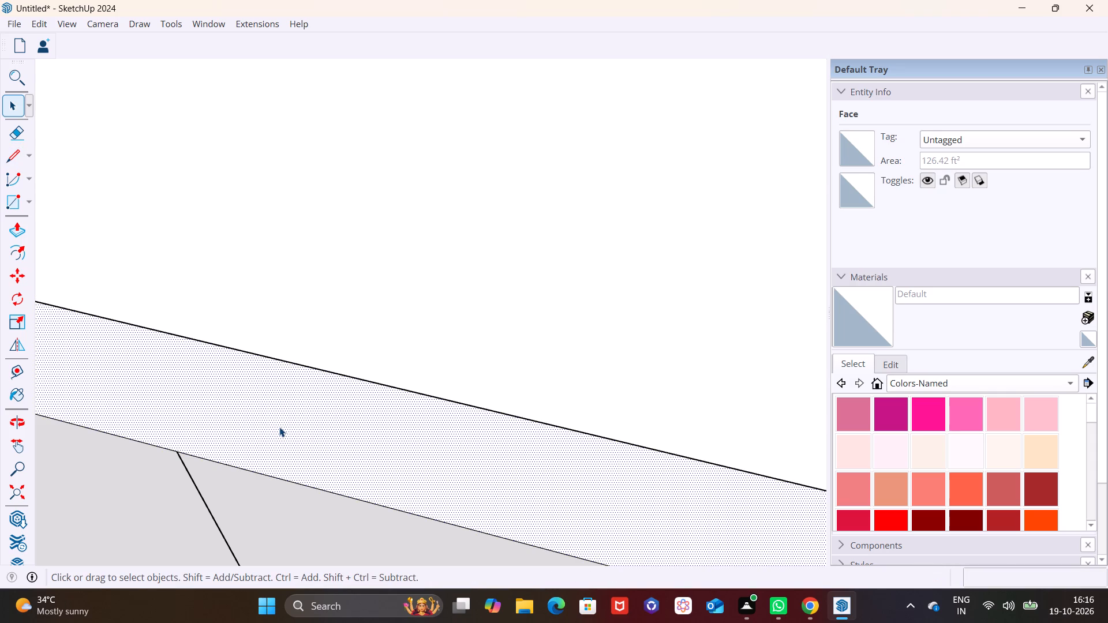
Draw a 4 3/4 in by 4 3/4 in rectangle on the wall's top face, starting at the vertical dividing line's upper end.
scroll(133, 332, down, 6)
key(space)
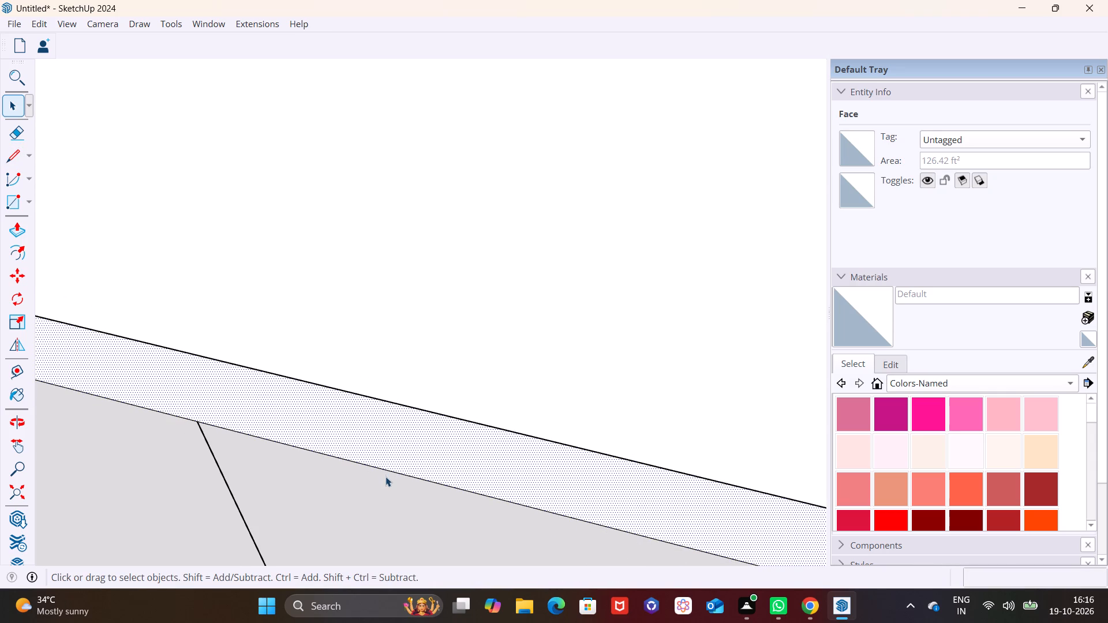
click(404, 328)
scroll(349, 420, down, 3)
shift+middle_drag(351, 421, 313, 370)
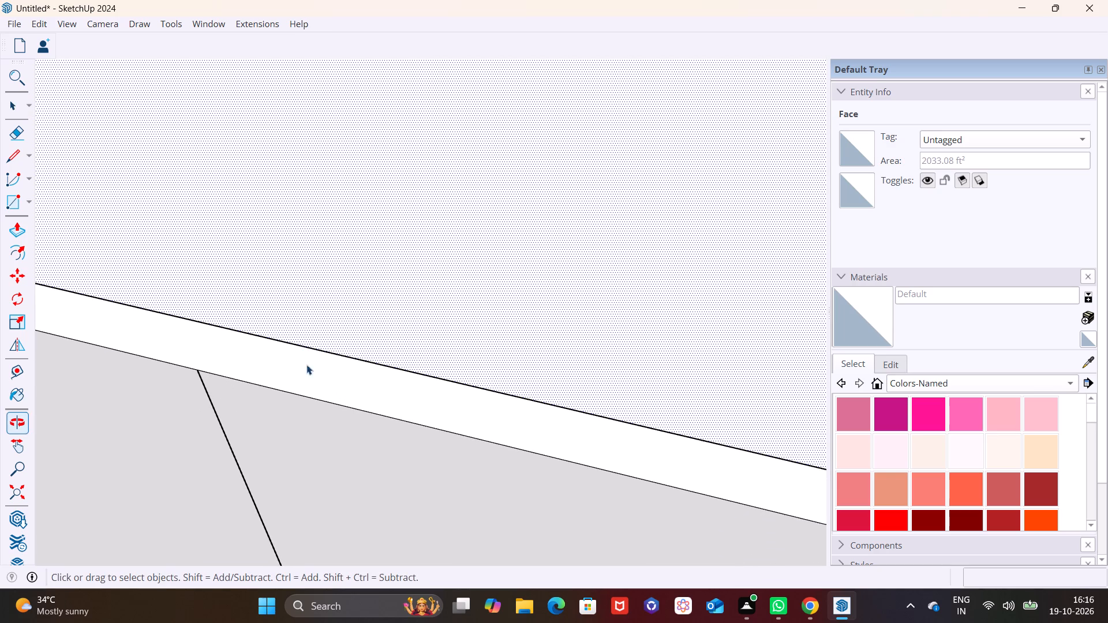
click(27, 201)
click(44, 219)
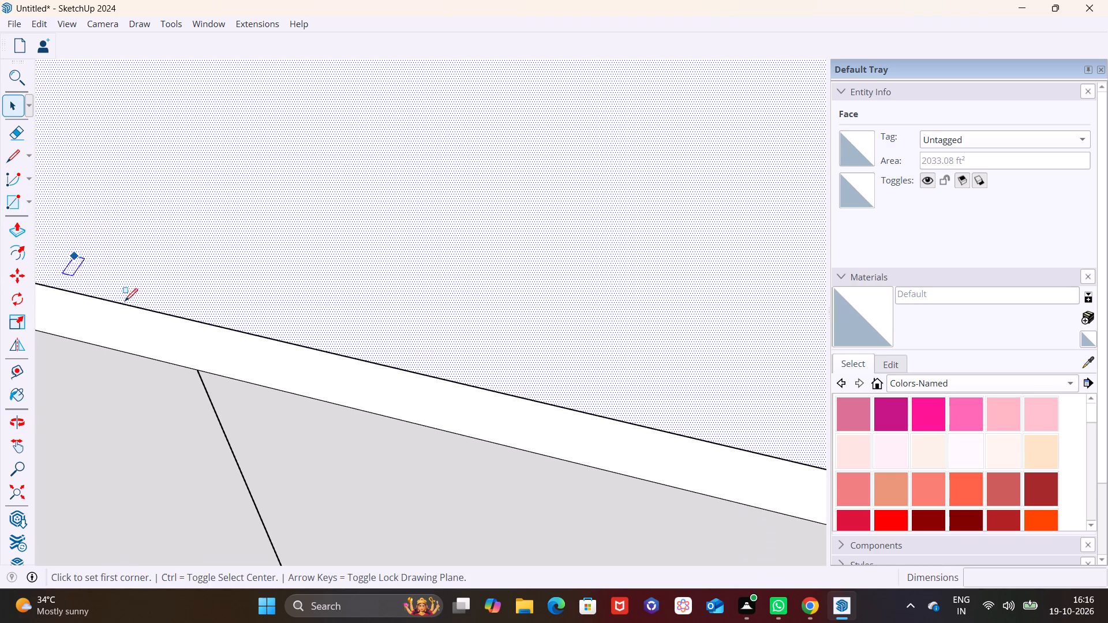
drag(200, 370, 205, 366)
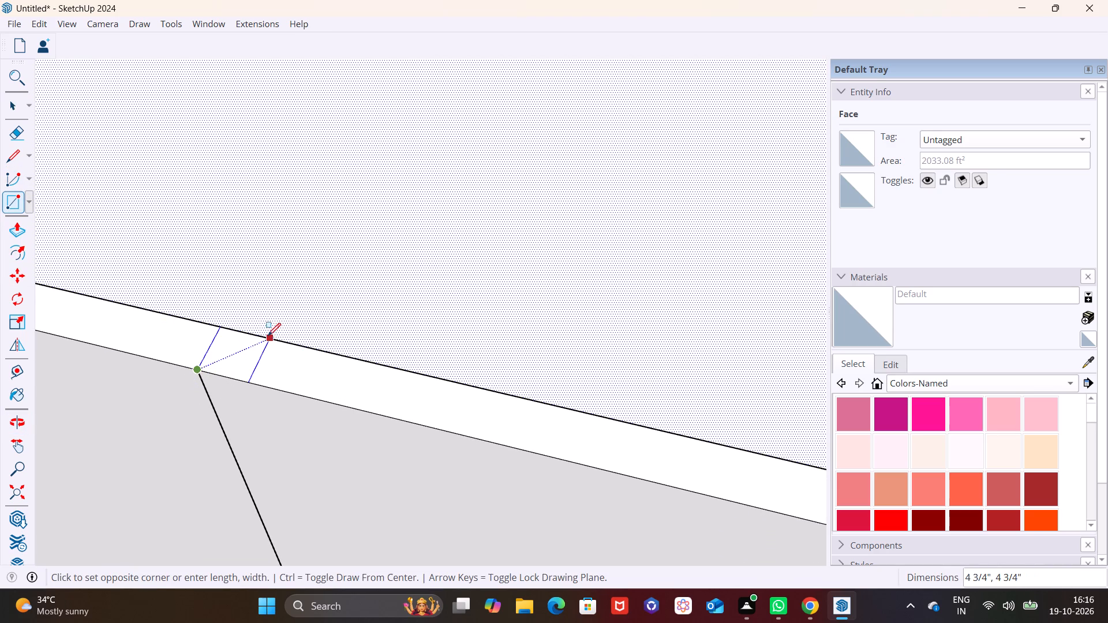
click(271, 340)
key(space)
click(242, 351)
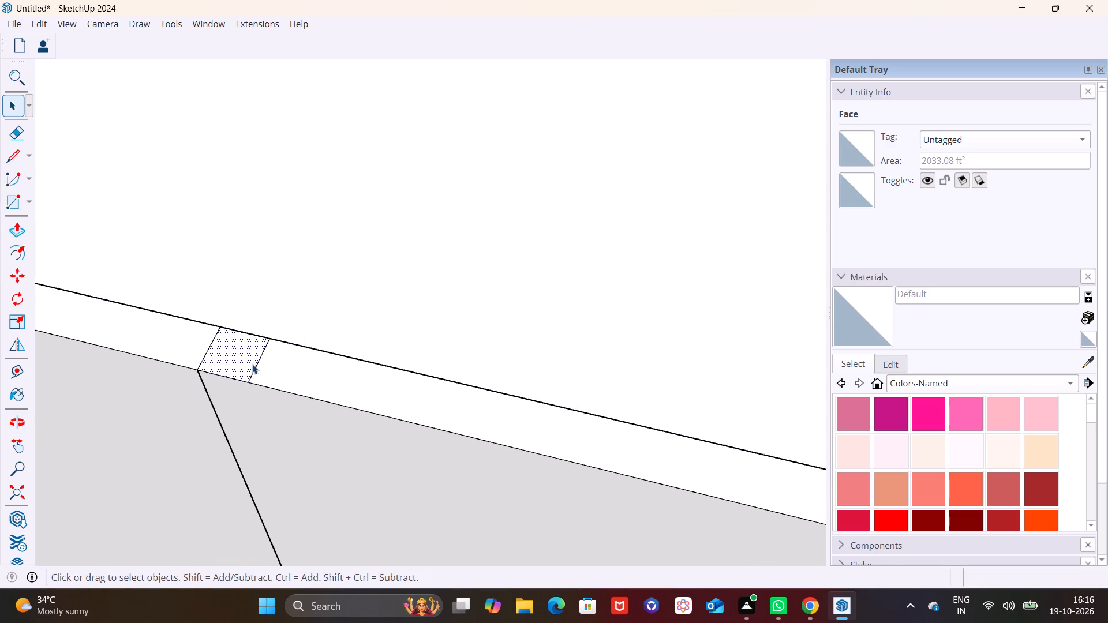
Push/Pull the small square on the wall's top upward about 9 in to form a block.
middle_drag(299, 343, 388, 198)
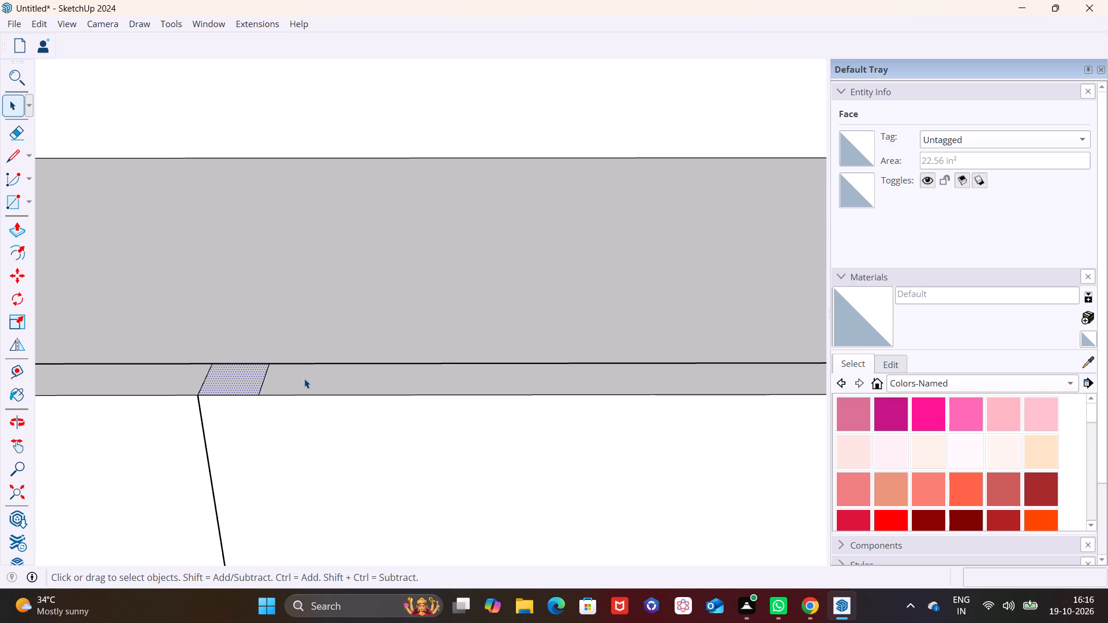
click(242, 379)
click(17, 226)
click(244, 382)
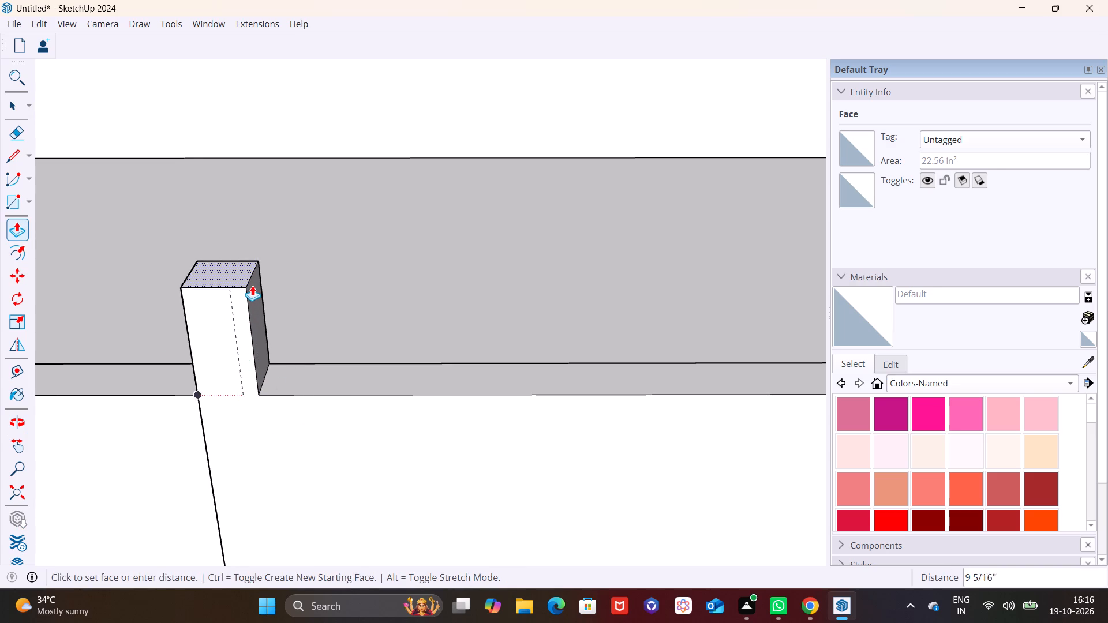
click(252, 284)
key(space)
Push/Pull the block's side face about 6' 8 1/8" along the wall to the edge of the windowed section.
click(259, 313)
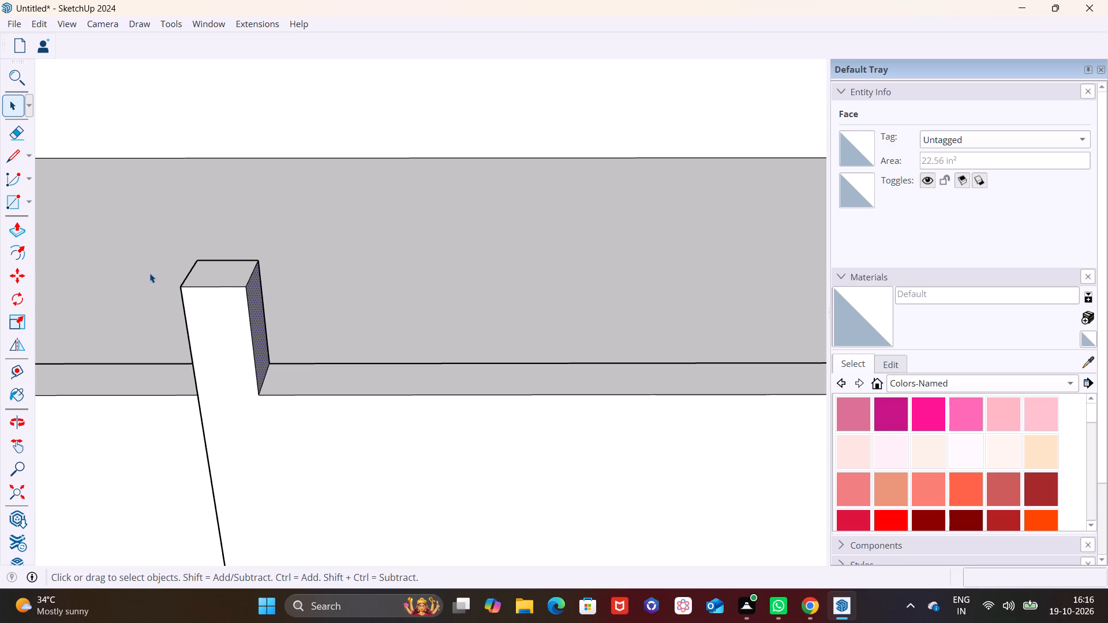
click(10, 235)
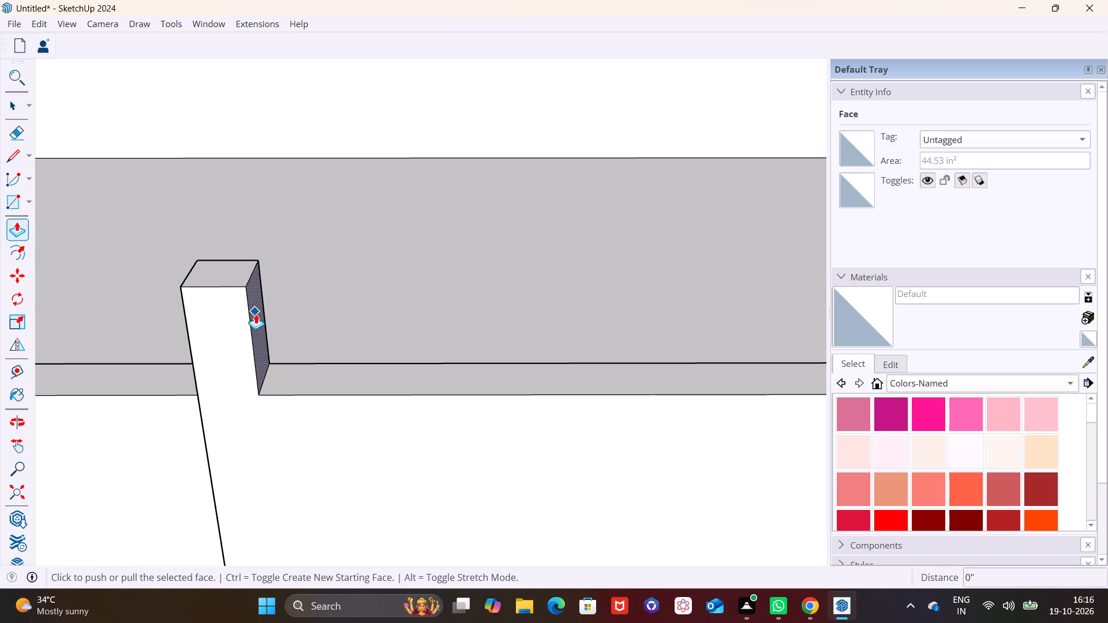
click(256, 314)
scroll(550, 326, down, 14)
shift+middle_drag(594, 316, 541, 317)
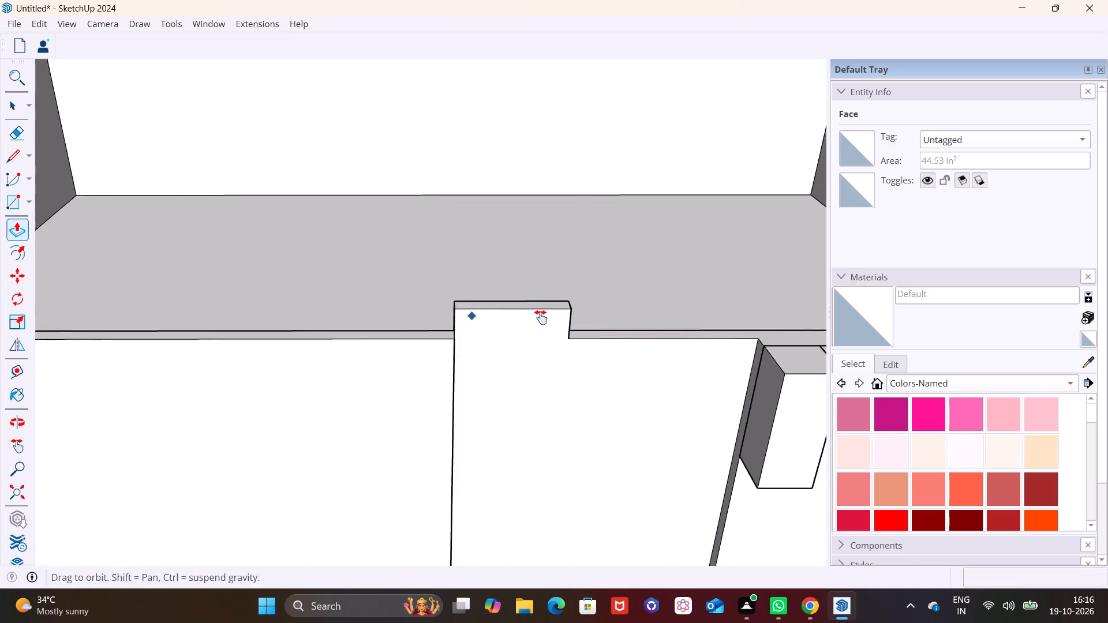
shift+middle_drag(541, 317, 347, 330)
click(546, 372)
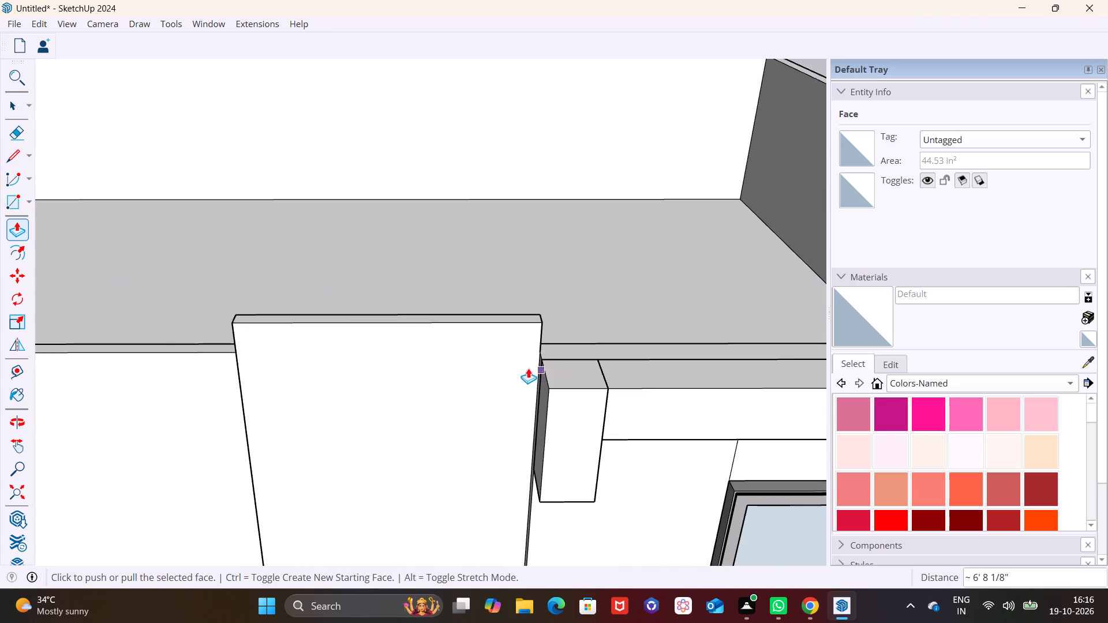
key(space)
Push/Pull the extended block's top face further upward so the narrow wall panel rises well above the roof edge.
click(403, 320)
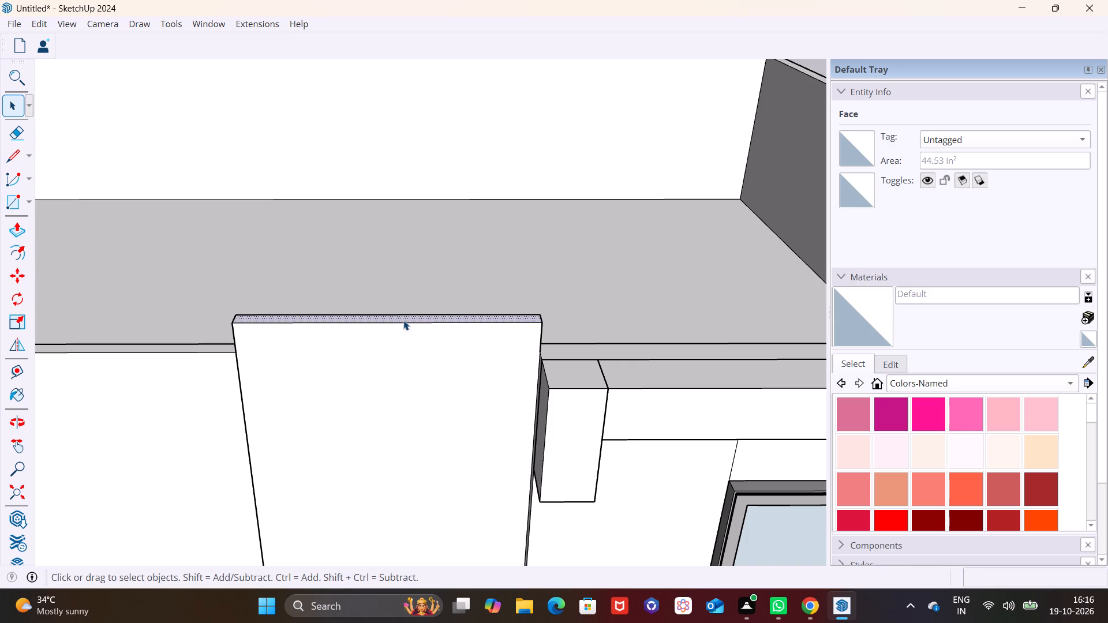
click(14, 230)
click(292, 317)
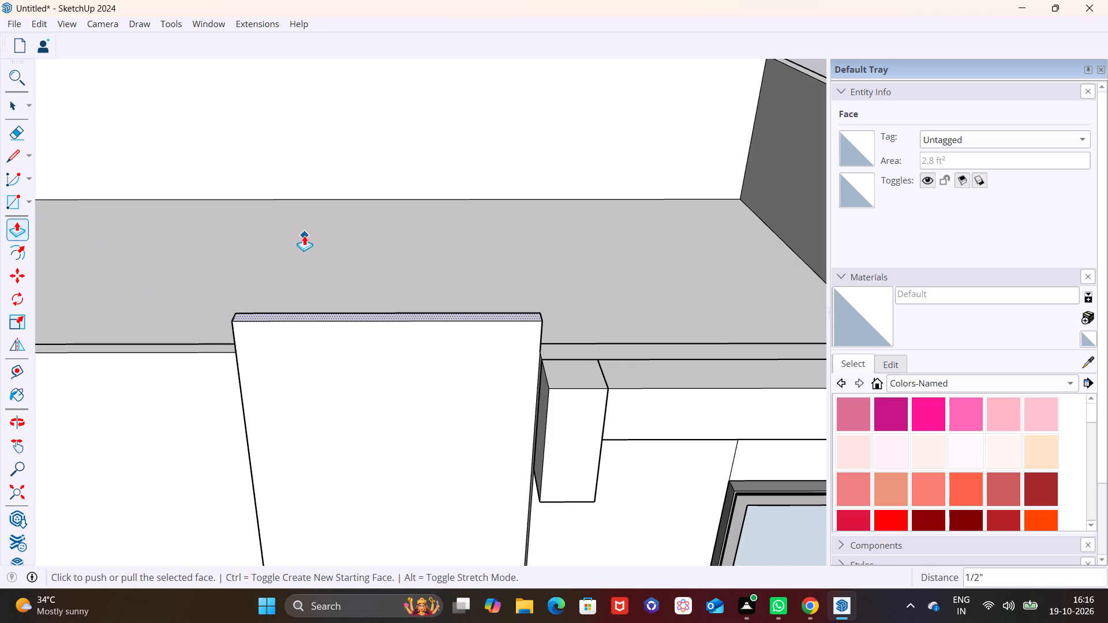
click(355, 316)
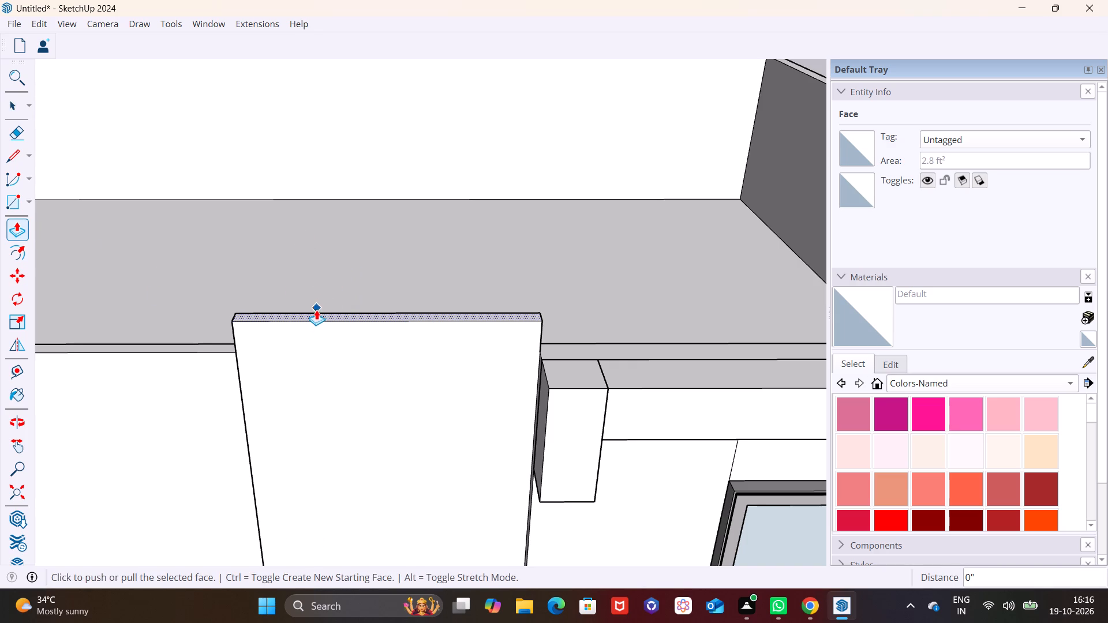
click(316, 313)
click(319, 197)
key(space)
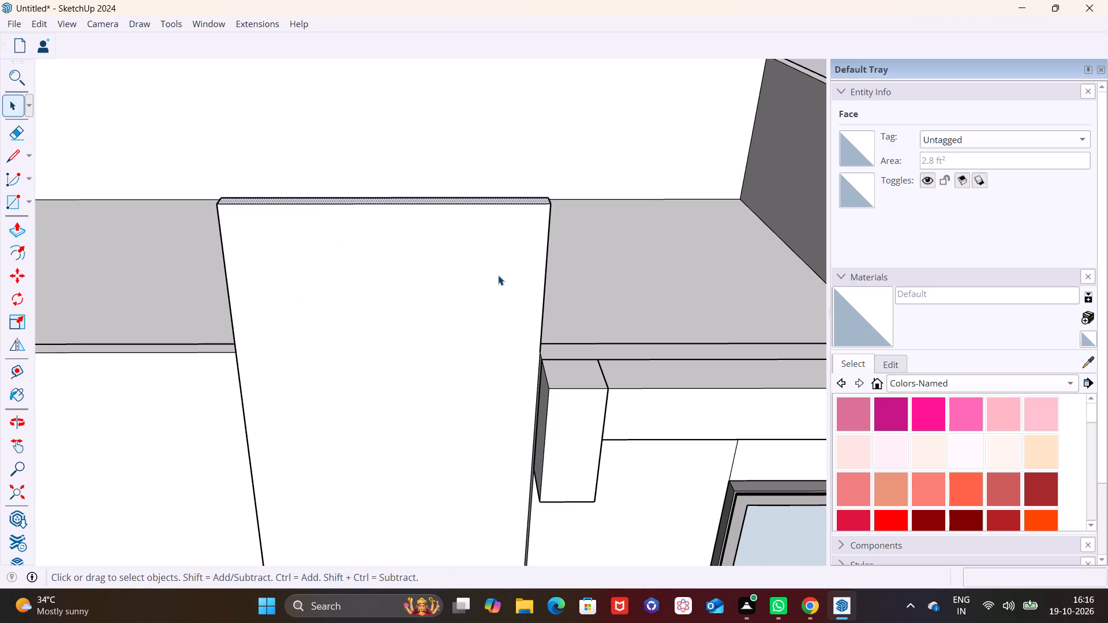
Examine the raised wall panel and the whole building from the front and from above.
scroll(591, 294, down, 6)
middle_drag(543, 337, 540, 175)
scroll(527, 228, down, 3)
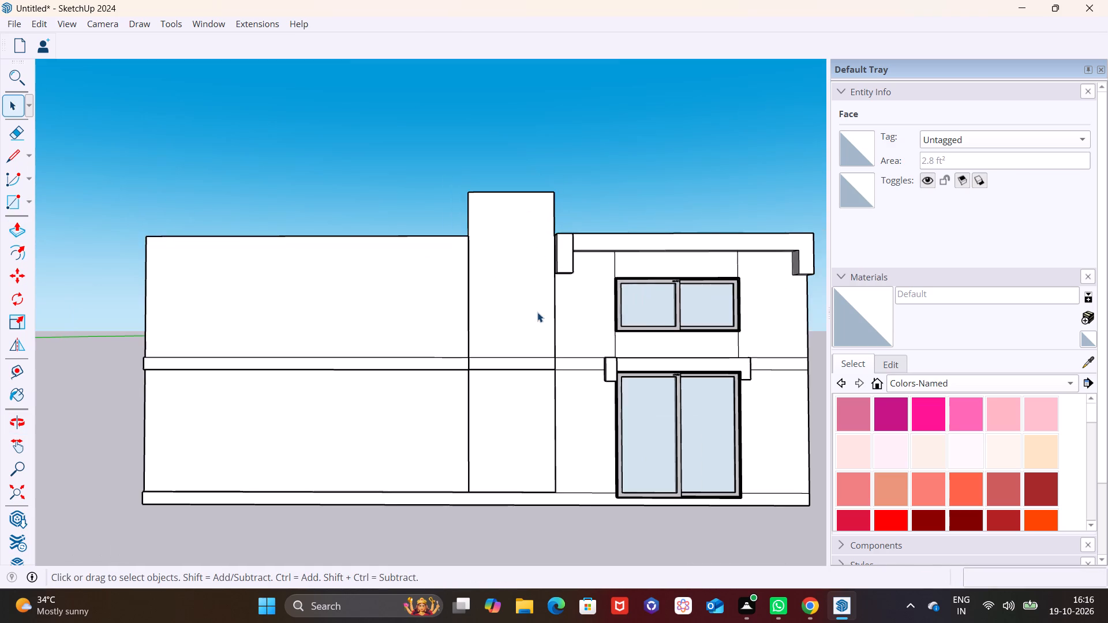
scroll(537, 312, down, 1)
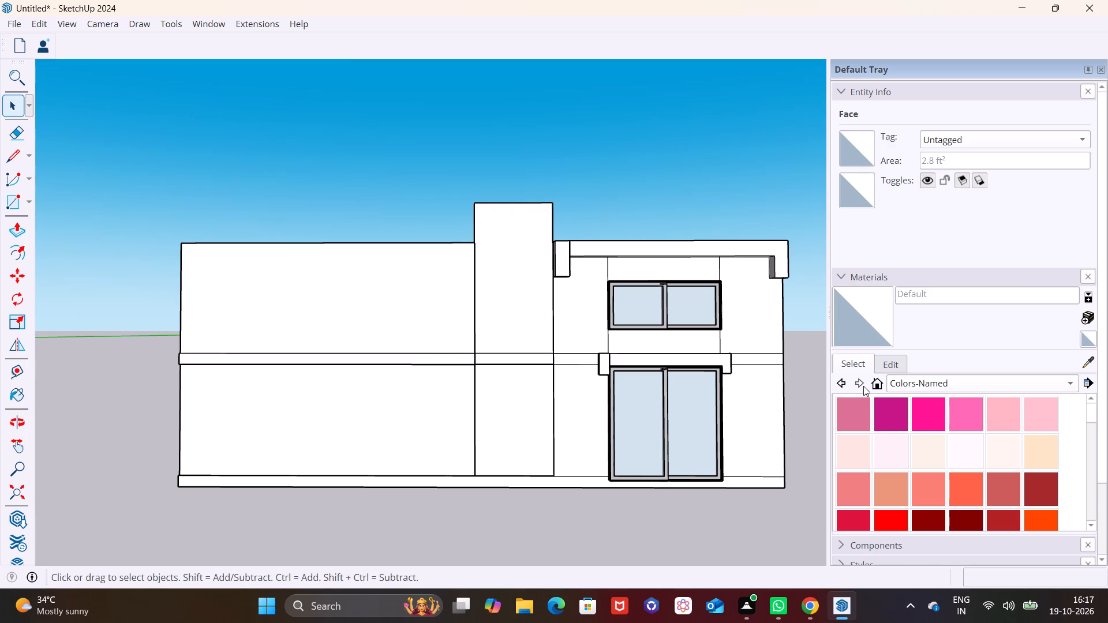
scroll(807, 385, down, 2)
middle_drag(659, 318, 560, 382)
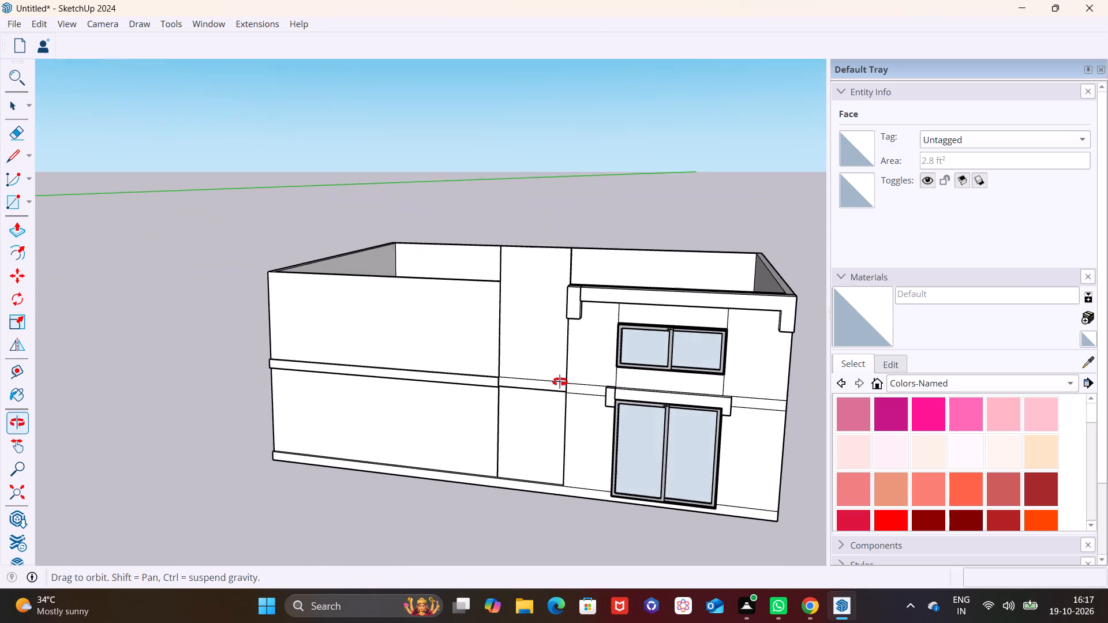
middle_drag(560, 382, 712, 320)
scroll(561, 318, up, 1)
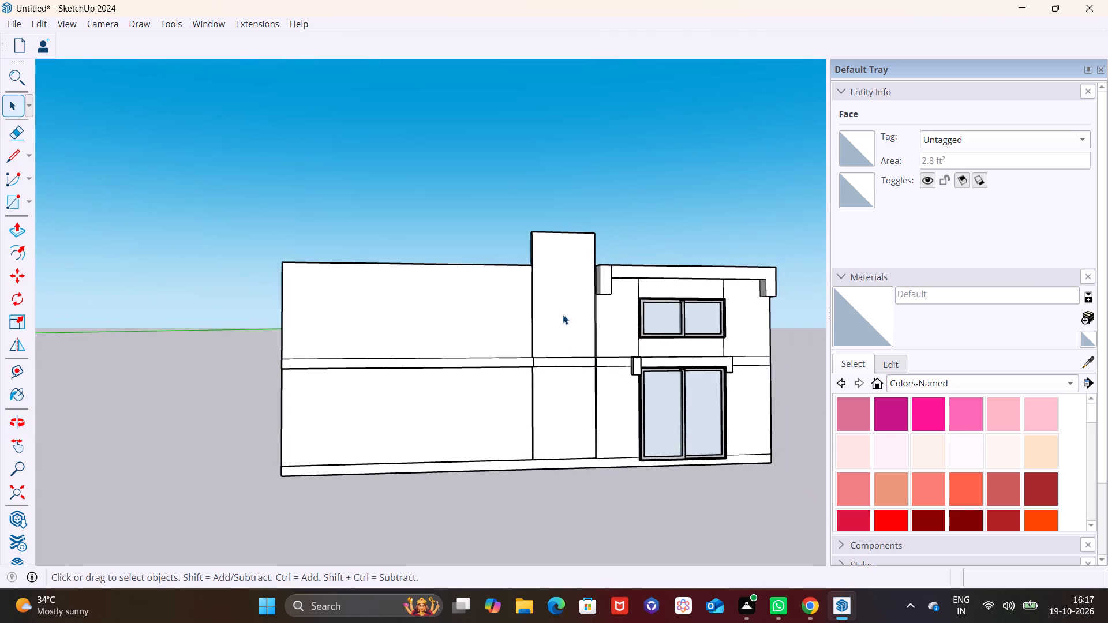
scroll(563, 314, up, 2)
middle_drag(563, 320, 396, 418)
scroll(510, 384, up, 1)
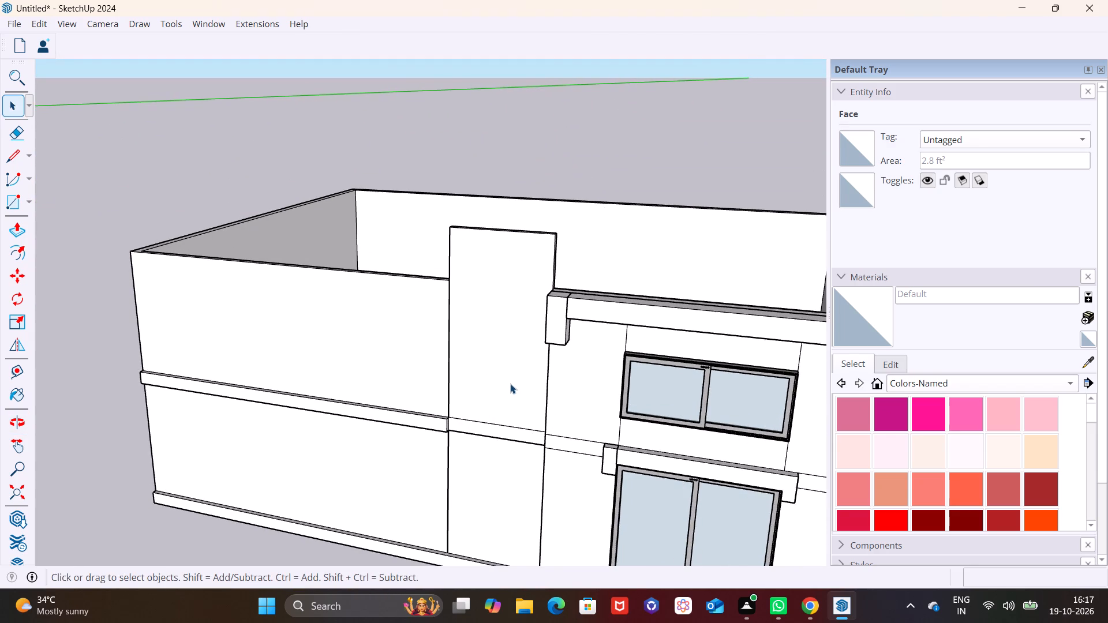
scroll(510, 383, down, 3)
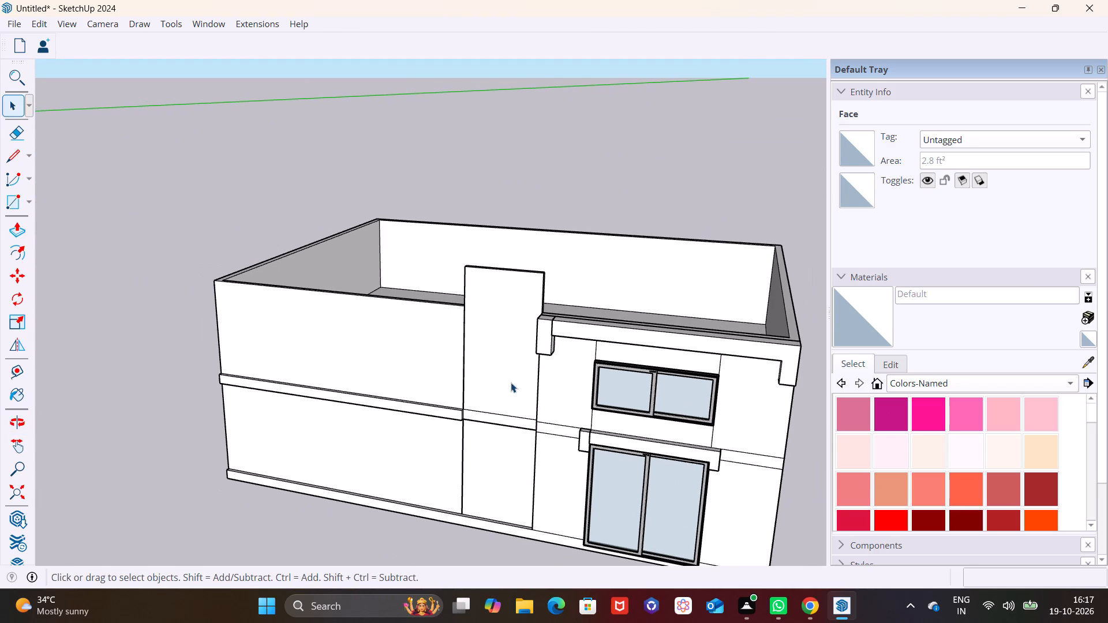
scroll(512, 382, down, 3)
middle_drag(516, 383, 518, 384)
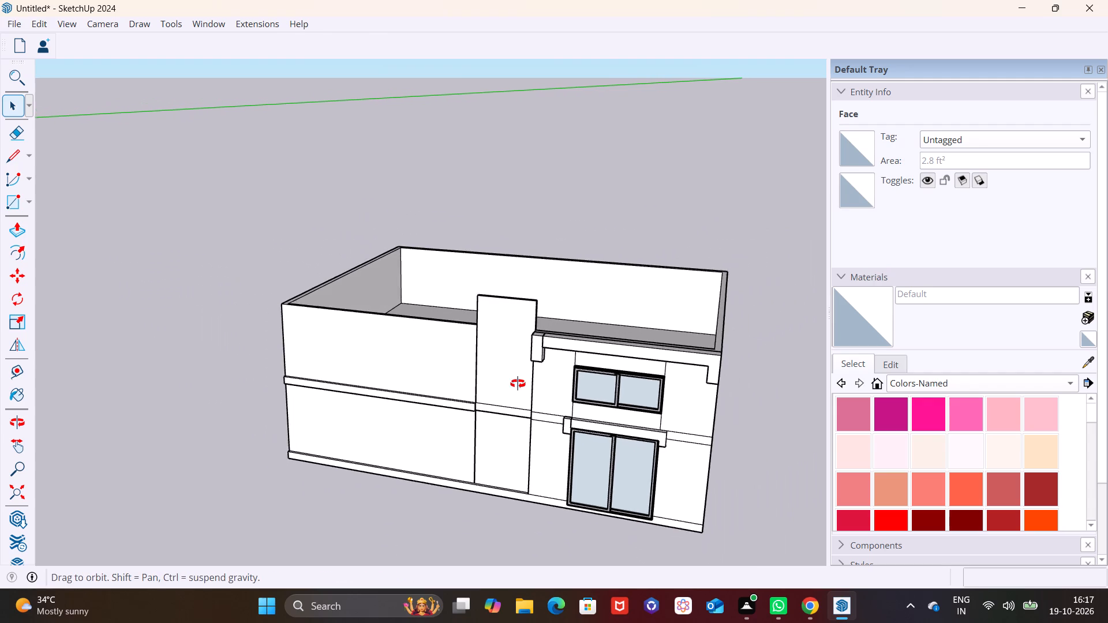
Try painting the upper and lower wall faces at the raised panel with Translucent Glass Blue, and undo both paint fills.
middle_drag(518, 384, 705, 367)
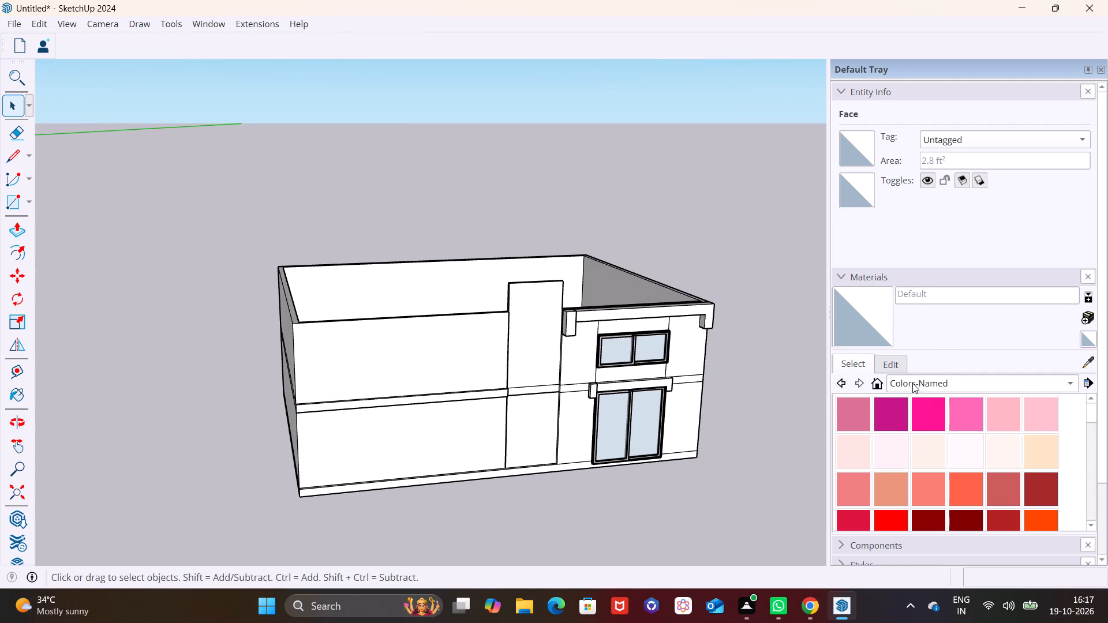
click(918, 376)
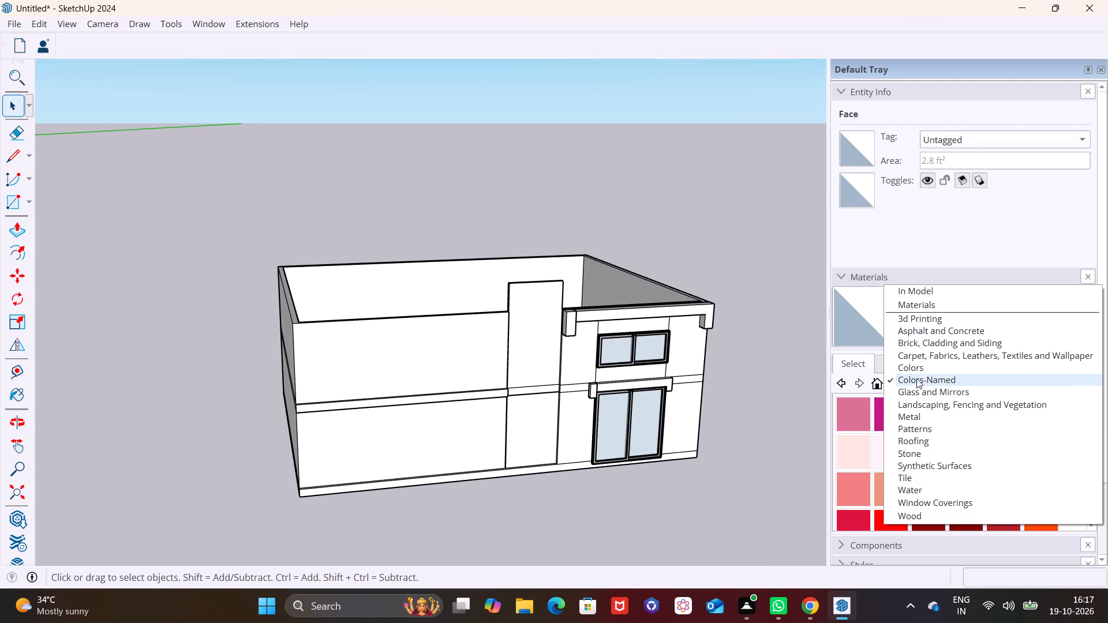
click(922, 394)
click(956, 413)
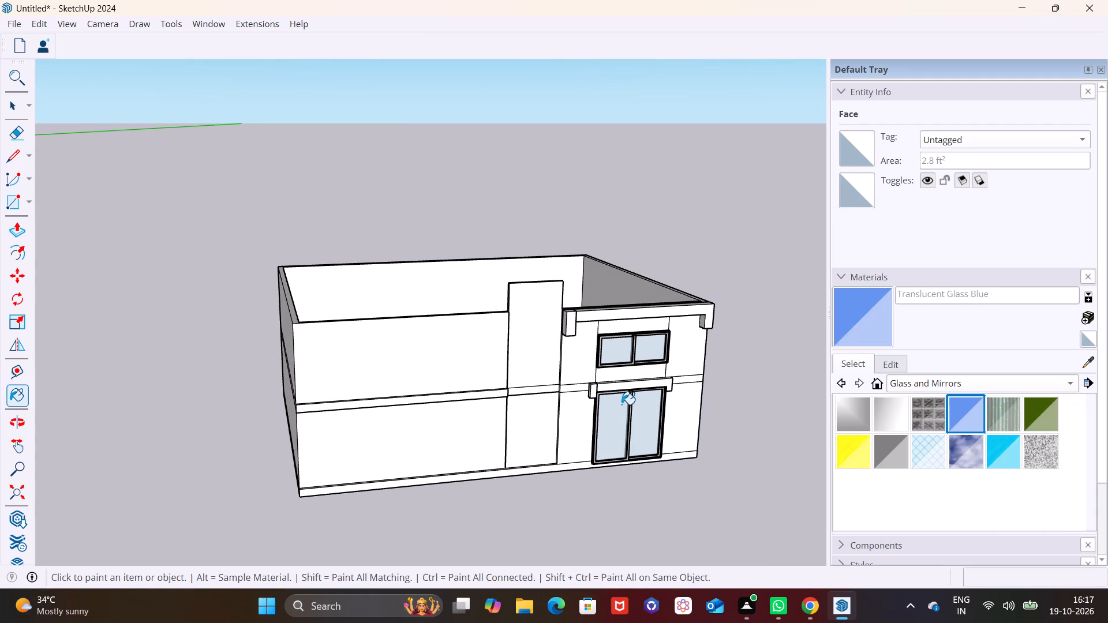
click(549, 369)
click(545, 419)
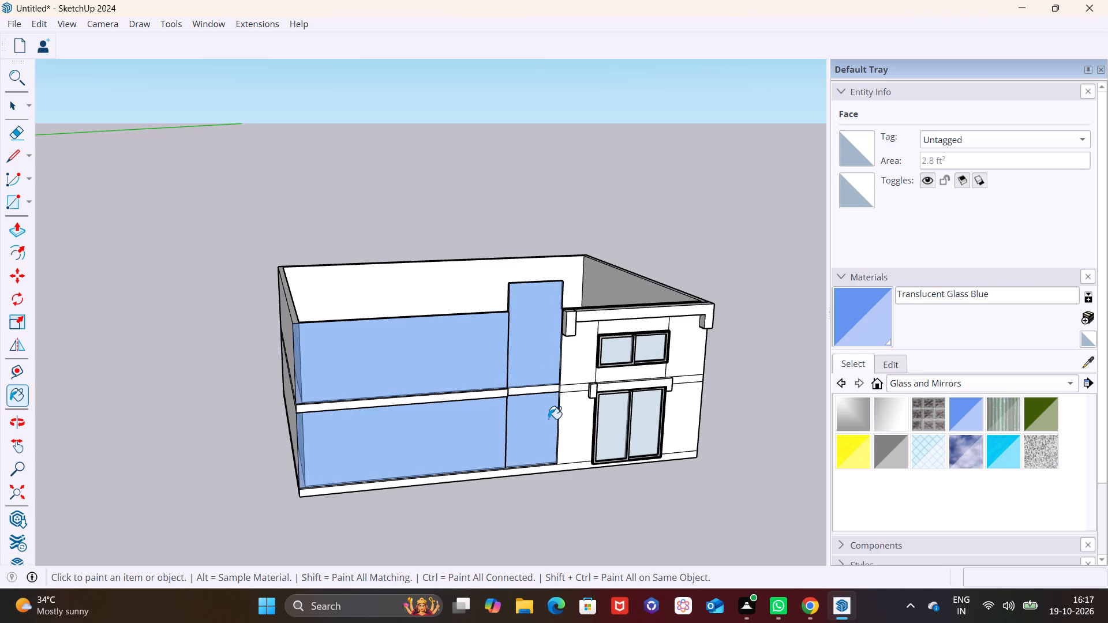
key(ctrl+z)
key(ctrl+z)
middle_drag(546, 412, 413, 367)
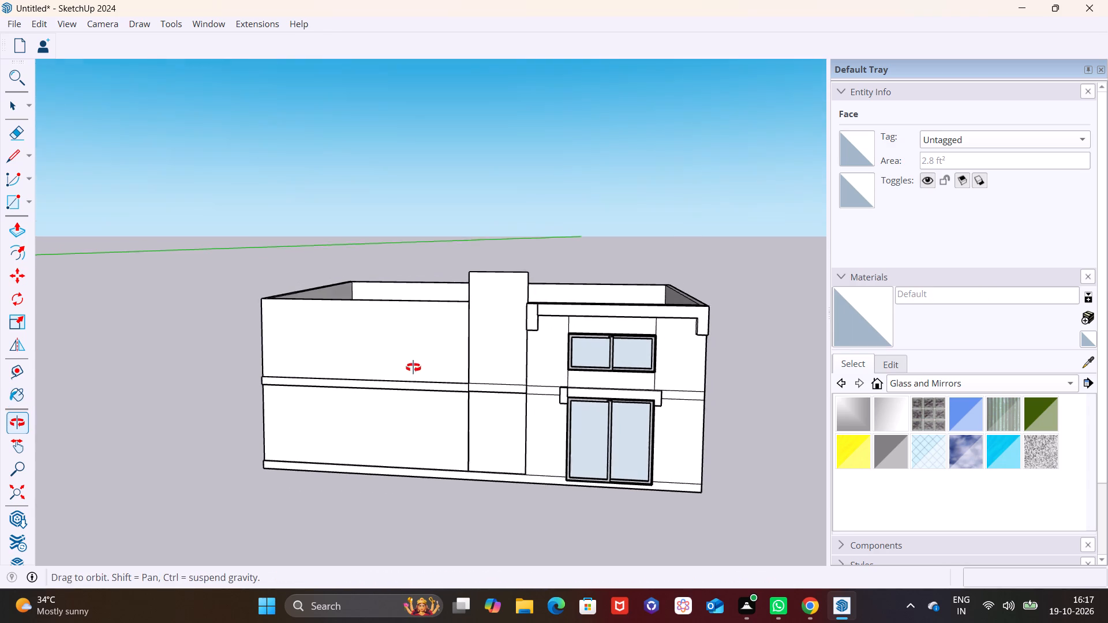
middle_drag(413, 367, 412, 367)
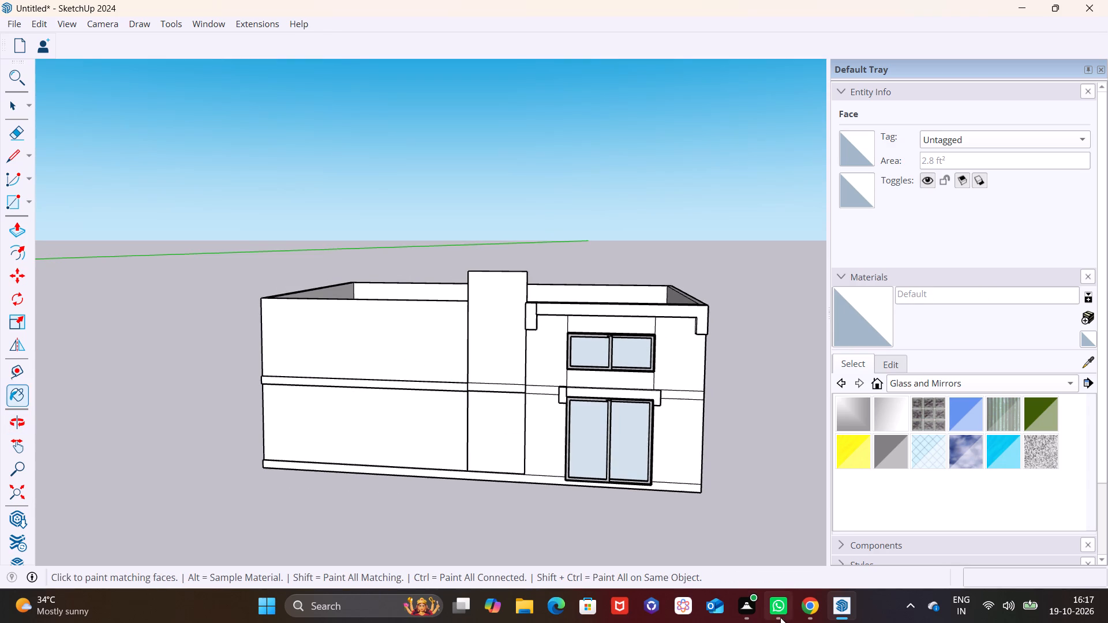
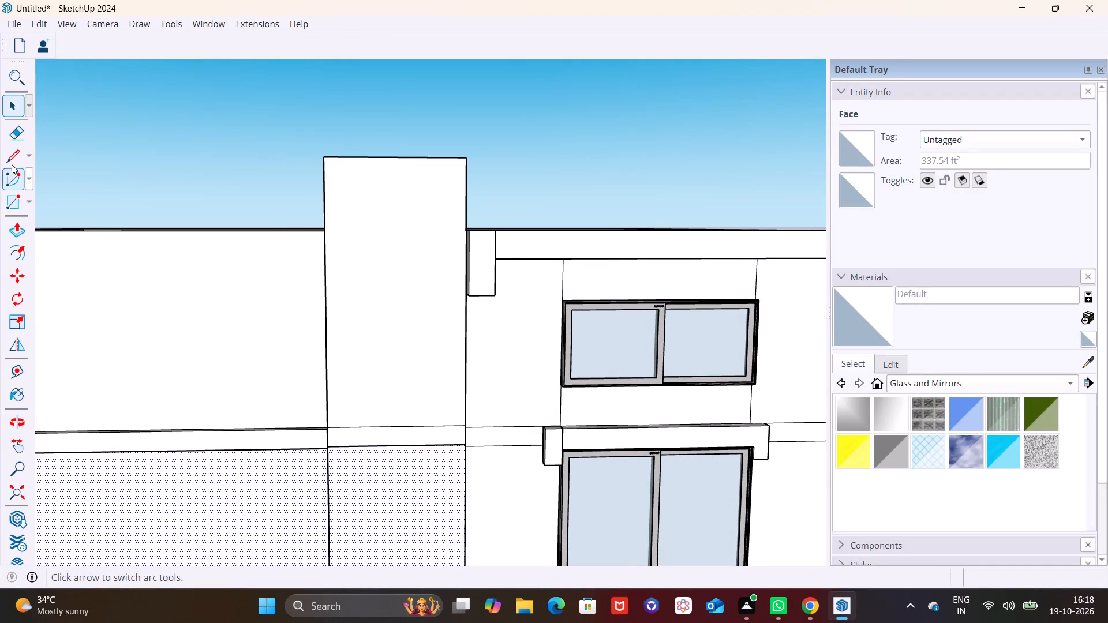
Draw a tall rectangle on the raised wall panel's front, from its top edge down past the floor band onto the lower wall.
click(29, 197)
click(46, 222)
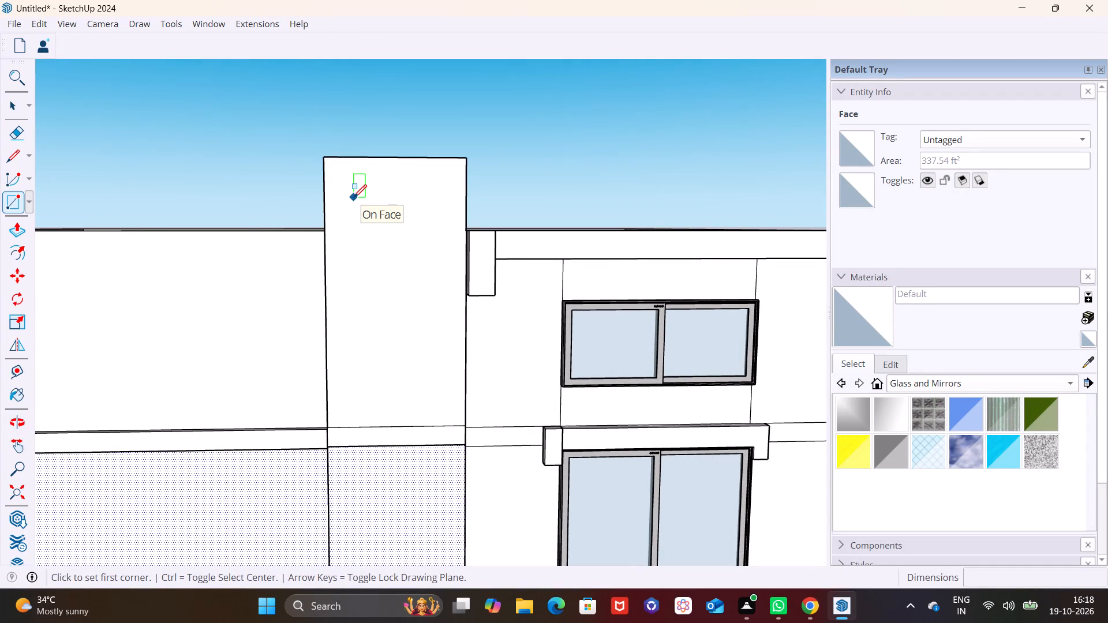
click(352, 162)
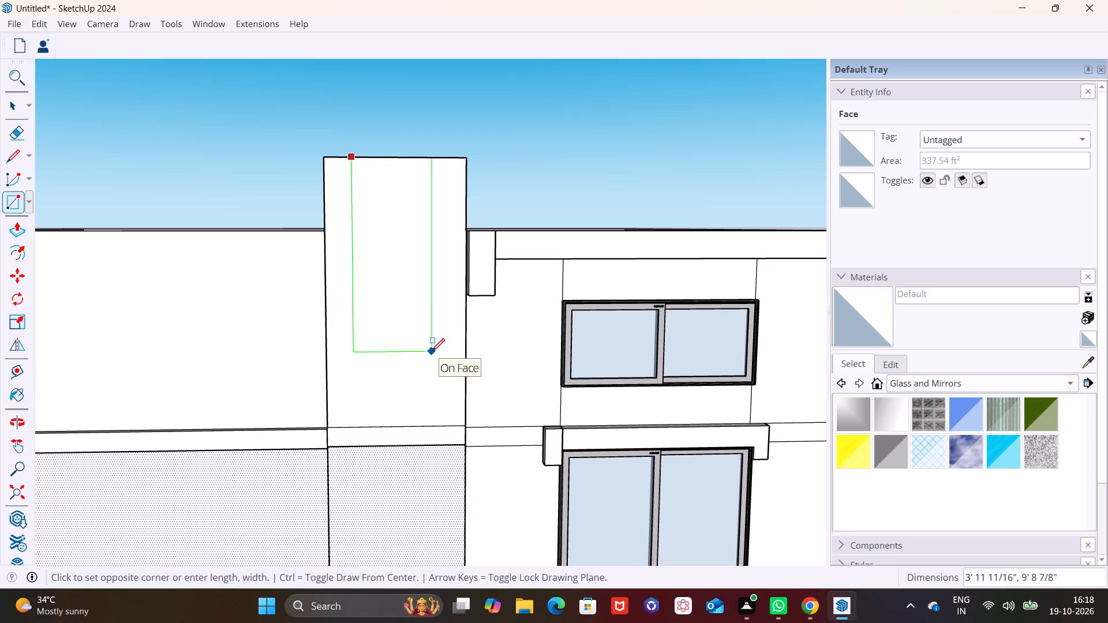
scroll(432, 414, down, 1)
shift+middle_drag(433, 417, 446, 268)
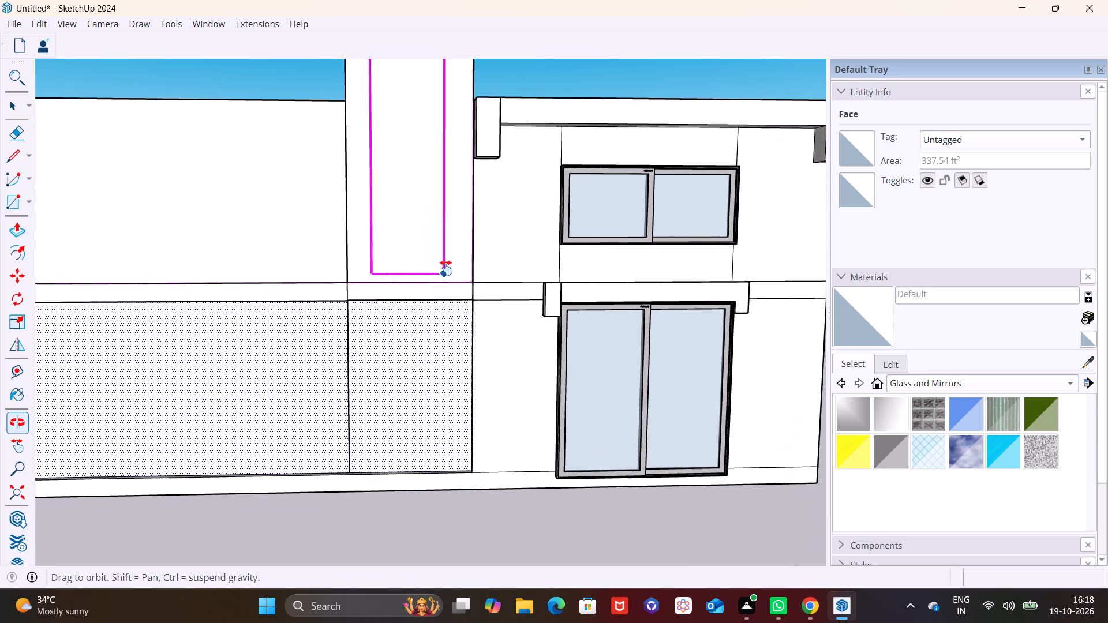
shift+middle_drag(446, 268, 446, 265)
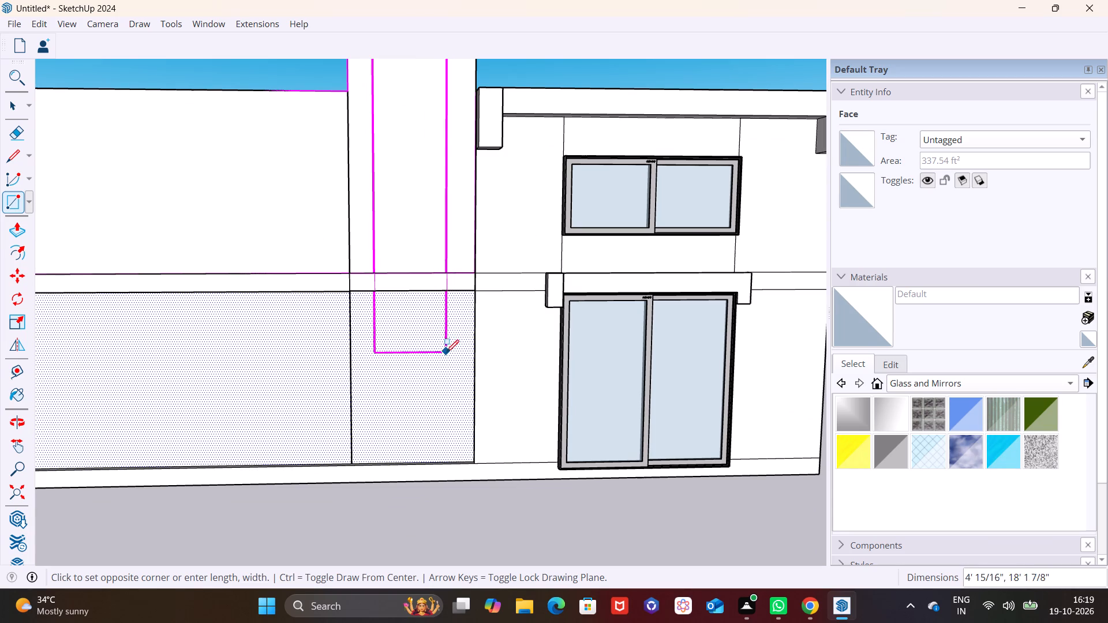
click(455, 323)
key(space)
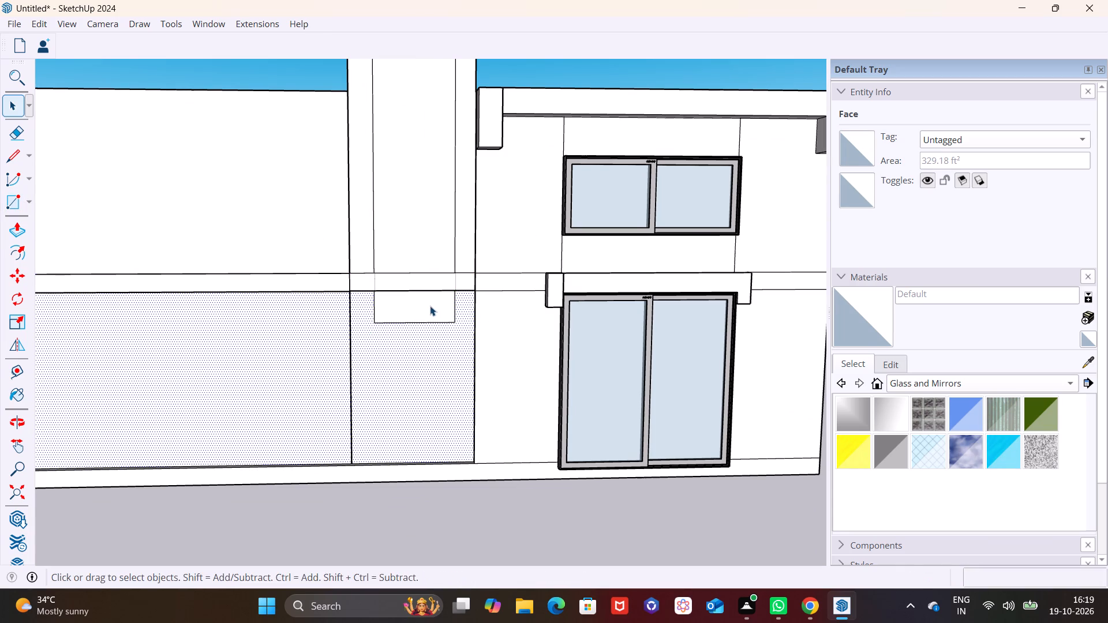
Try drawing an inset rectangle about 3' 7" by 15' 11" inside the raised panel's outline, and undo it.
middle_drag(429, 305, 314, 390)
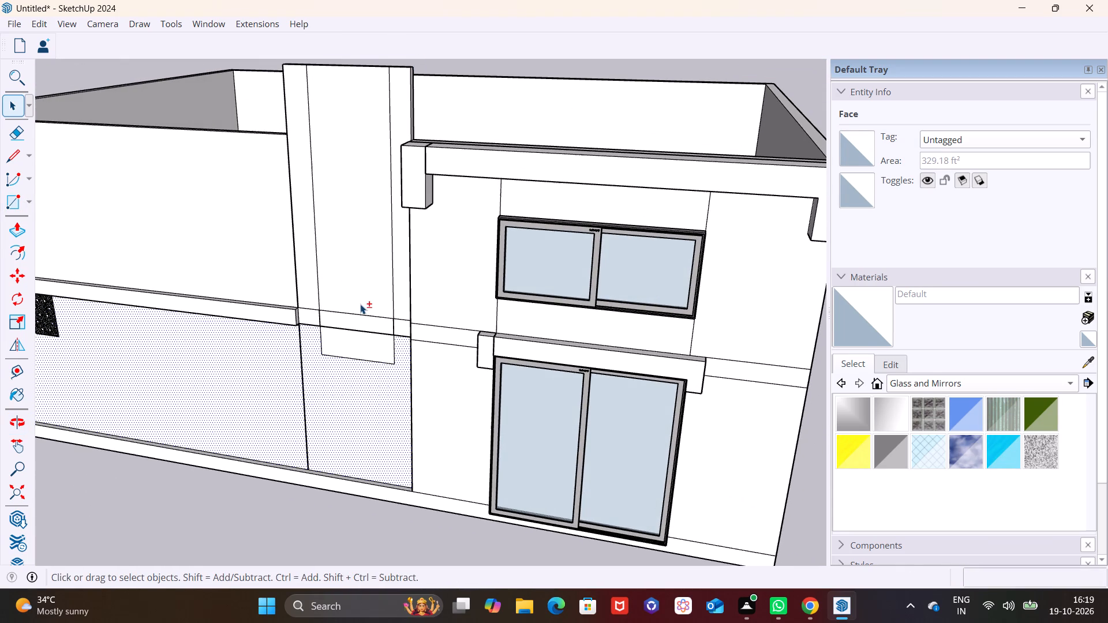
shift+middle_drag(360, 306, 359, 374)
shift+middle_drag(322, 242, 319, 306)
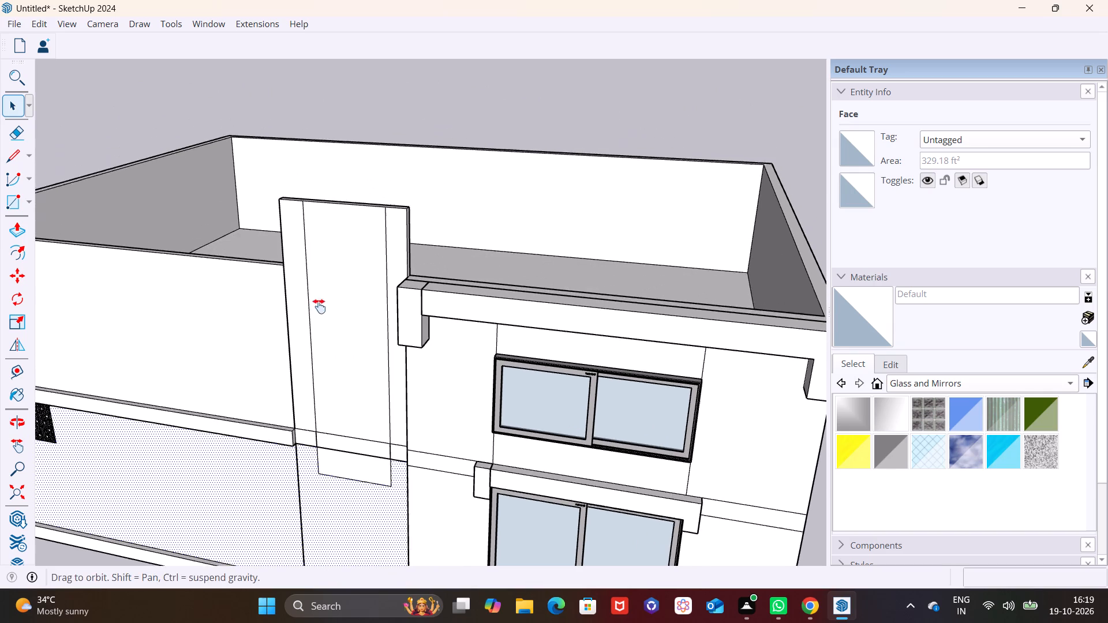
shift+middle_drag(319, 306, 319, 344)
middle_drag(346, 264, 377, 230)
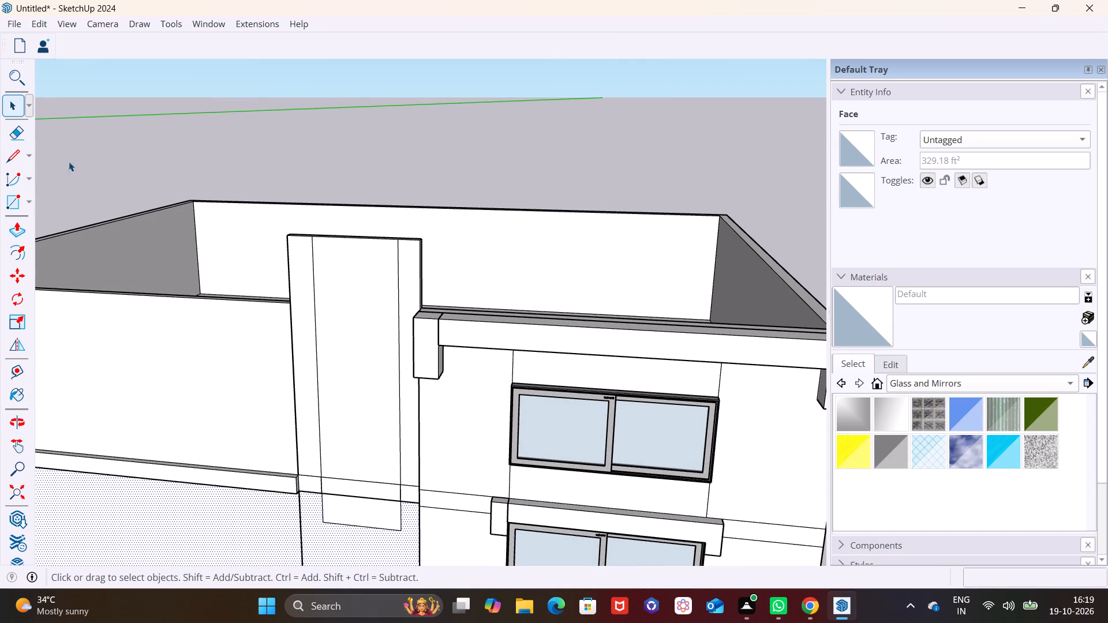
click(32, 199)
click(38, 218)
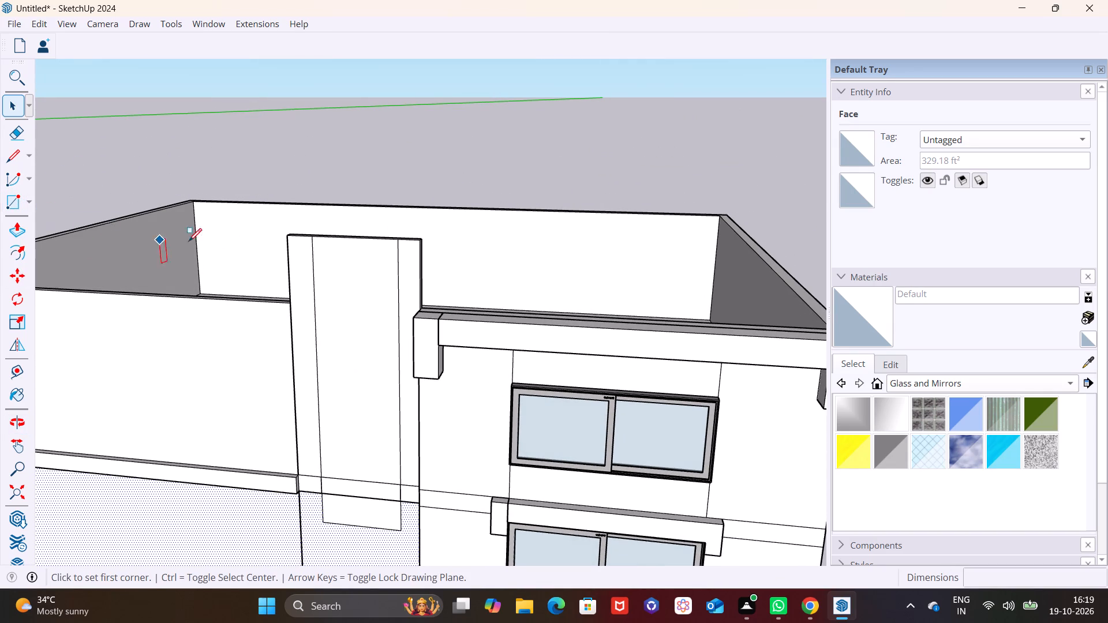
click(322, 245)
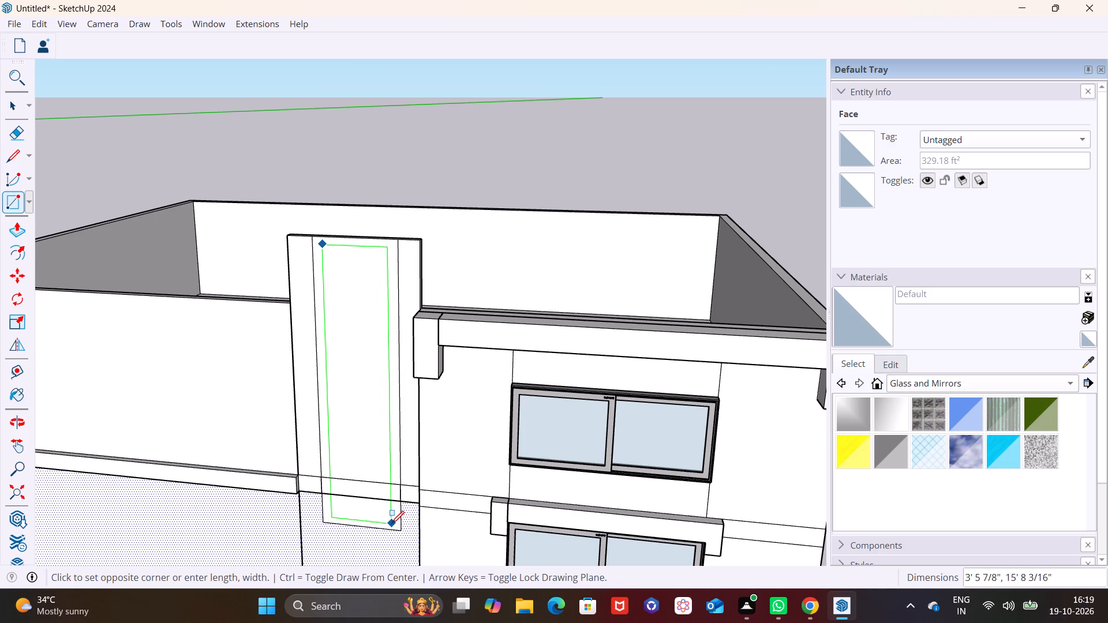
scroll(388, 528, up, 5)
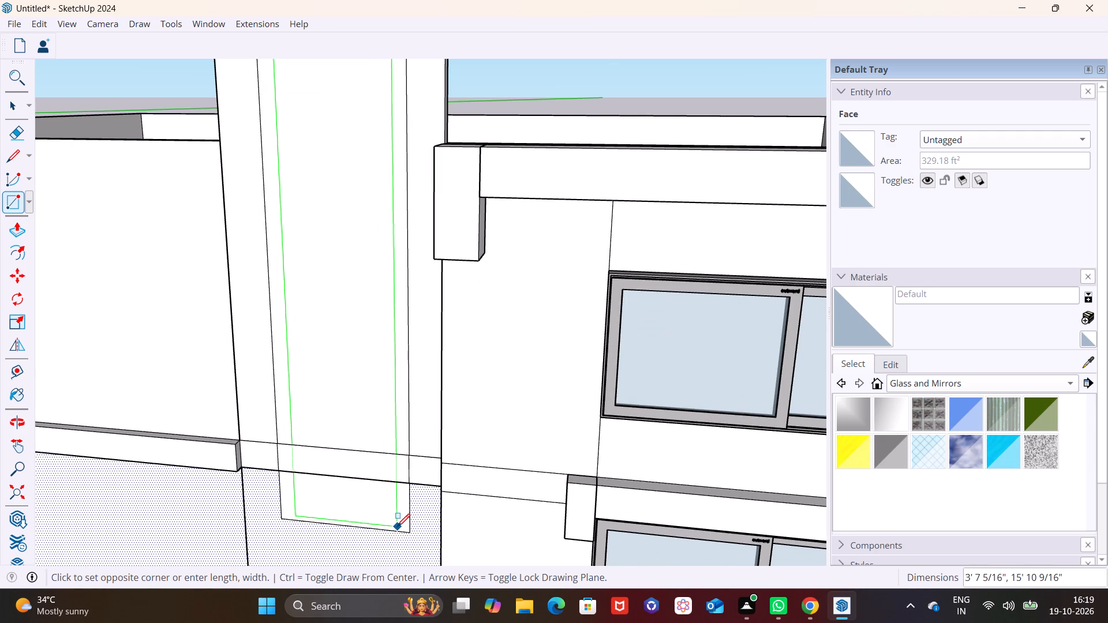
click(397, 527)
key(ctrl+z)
Draw a narrower rectangle inside the raised panel's outline, starting slightly below its top and ending on the outline's bottom edge.
scroll(347, 385, down, 3)
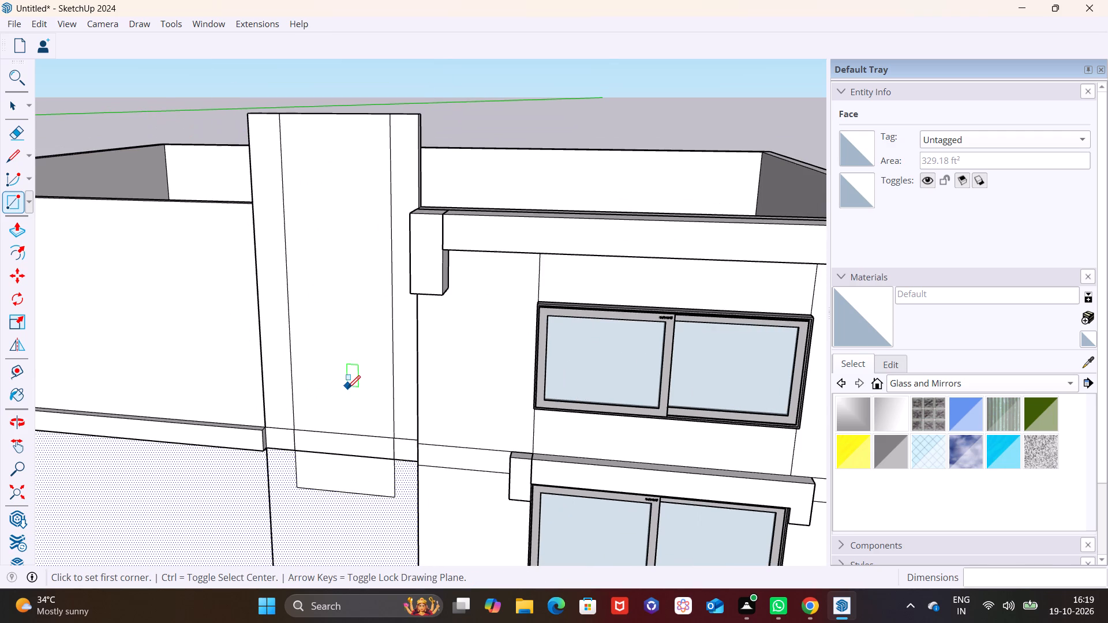
click(290, 136)
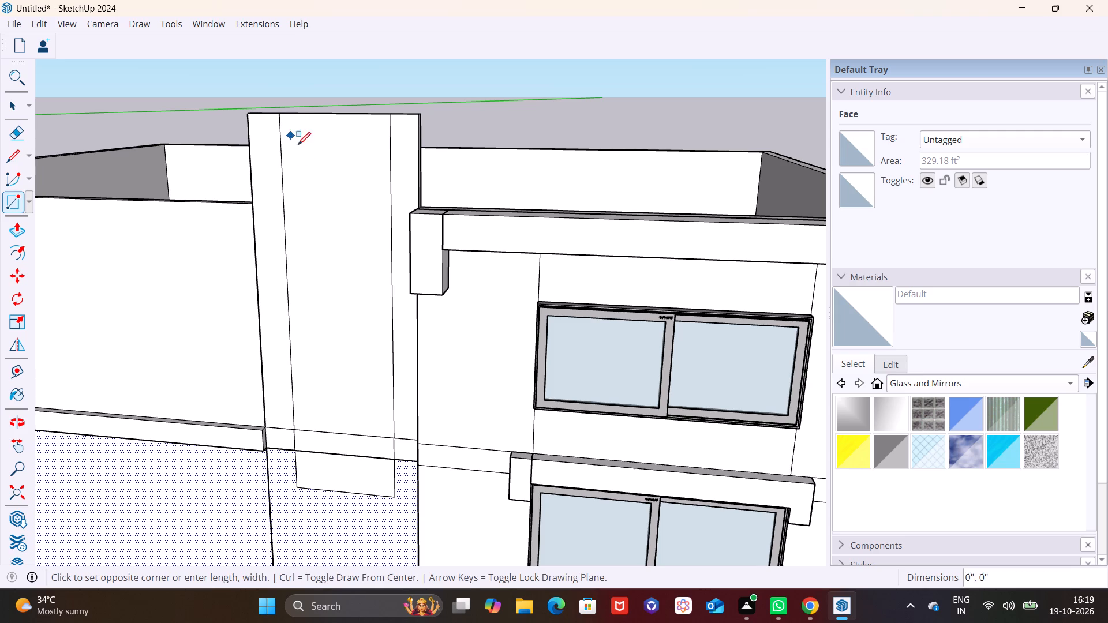
scroll(375, 433, up, 5)
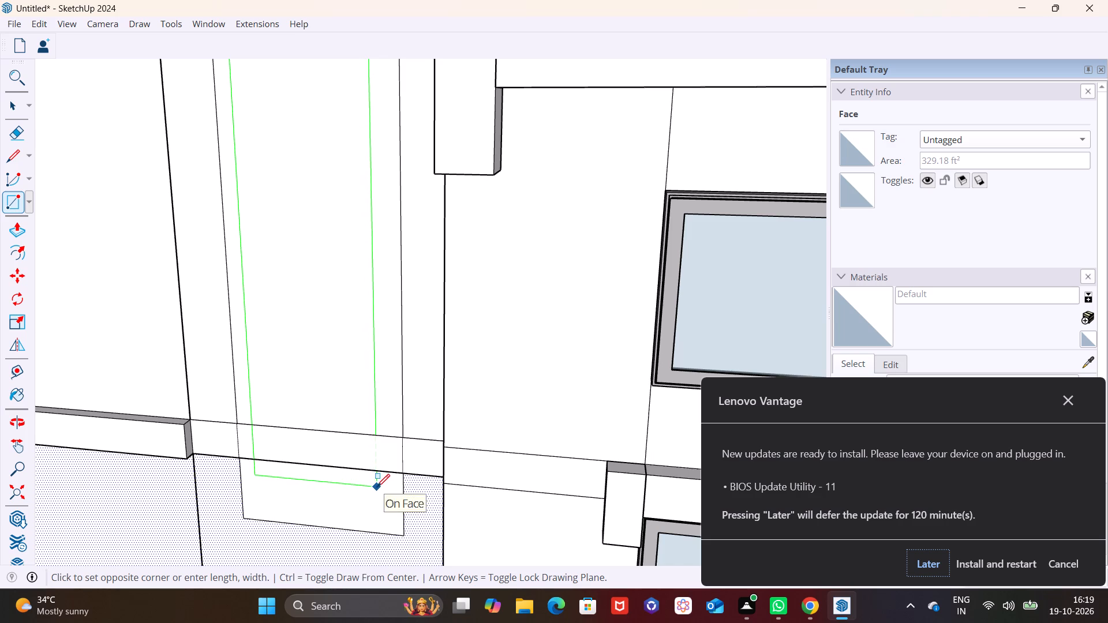
click(391, 535)
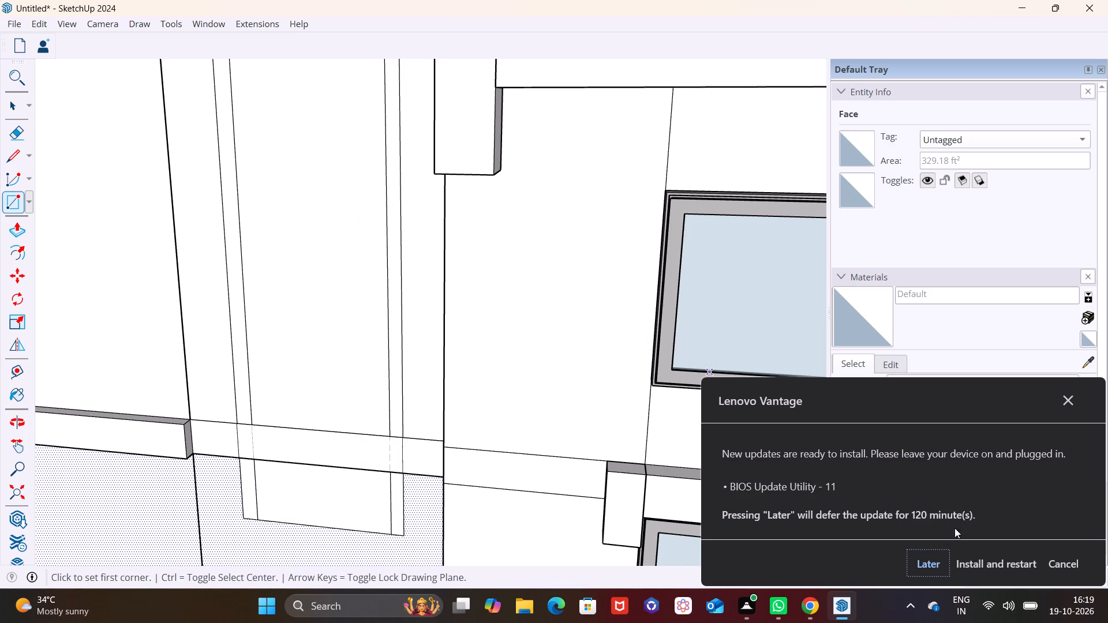
Postpone the Lenovo Vantage update.
click(930, 561)
drag(929, 561, 552, 399)
Move the patterned GRC component from the lower side wall onto the inner rectangle of the raised wall panel.
scroll(477, 359, down, 3)
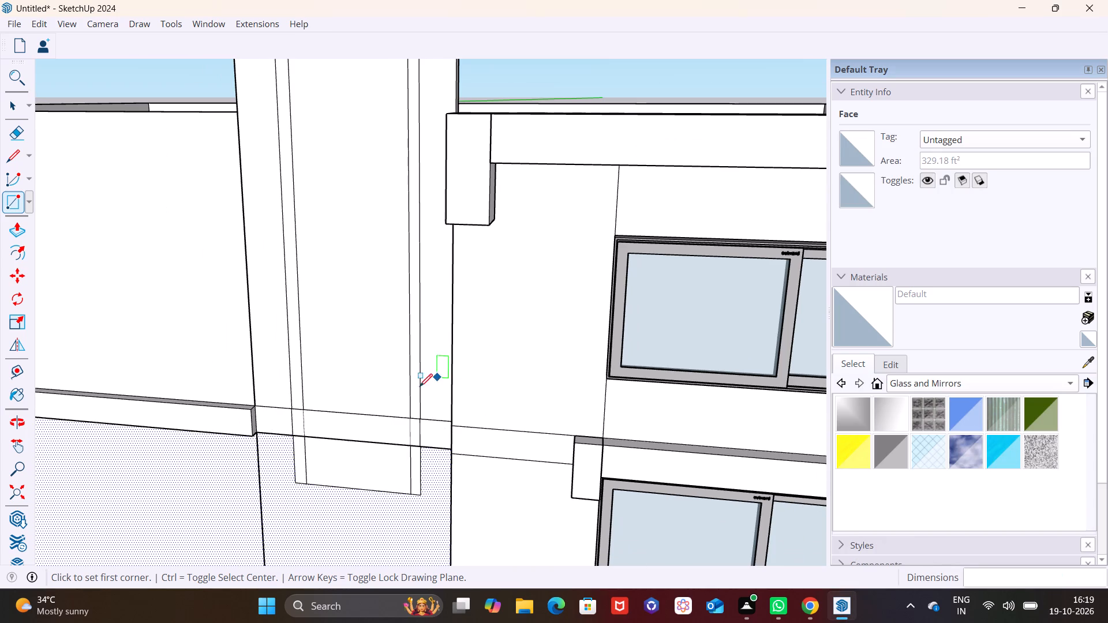
key(space)
scroll(383, 363, down, 3)
shift+middle_drag(366, 351, 349, 402)
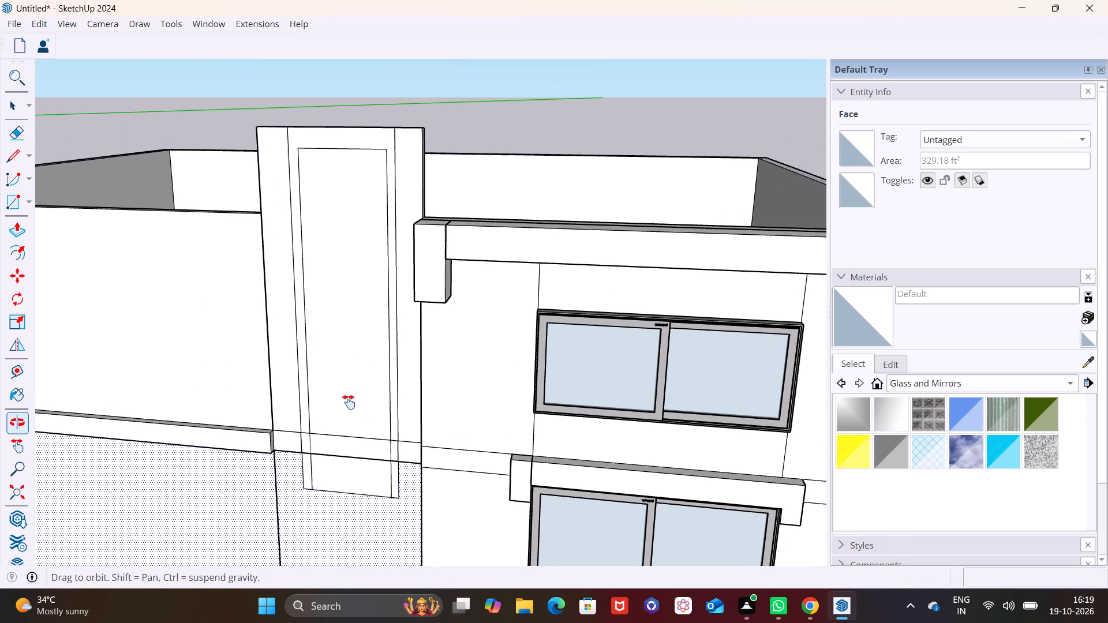
shift+middle_drag(349, 402, 349, 404)
middle_drag(358, 342, 371, 319)
scroll(371, 332, down, 5)
shift+middle_drag(422, 320, 500, 308)
click(133, 418)
key(m)
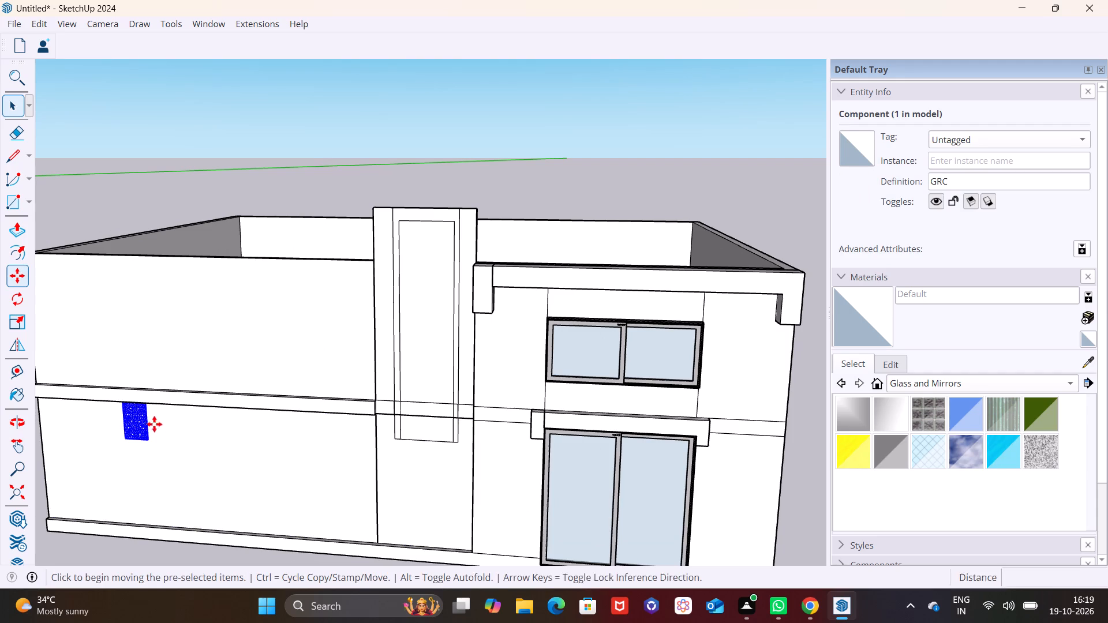
click(152, 442)
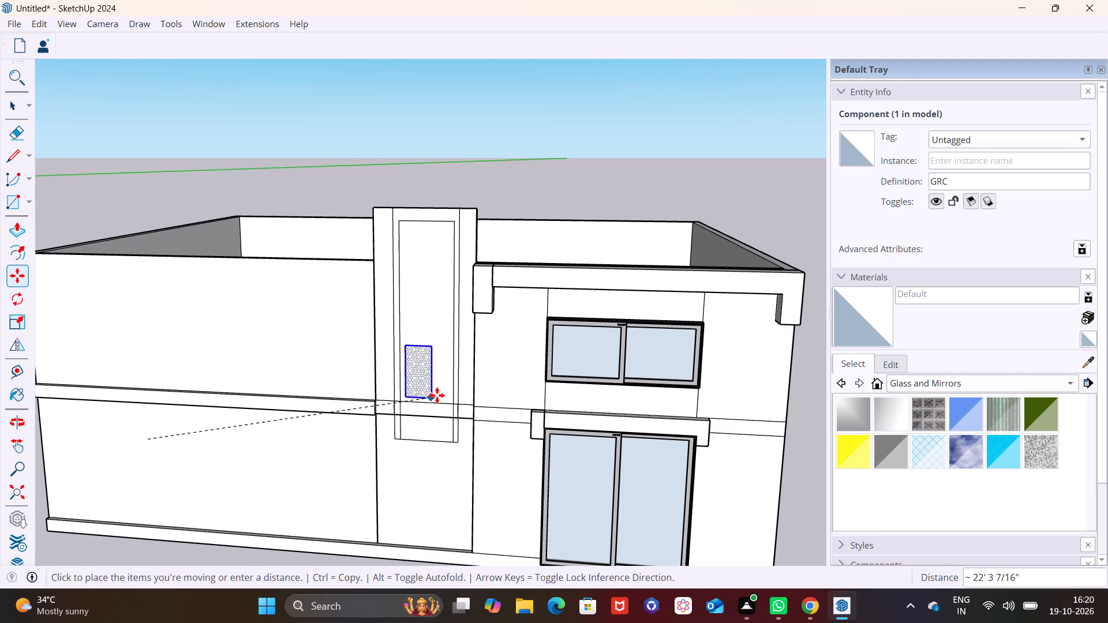
click(446, 395)
Scale the GRC screen up uniformly from its upper corner to nearly twice its size.
scroll(471, 361, up, 4)
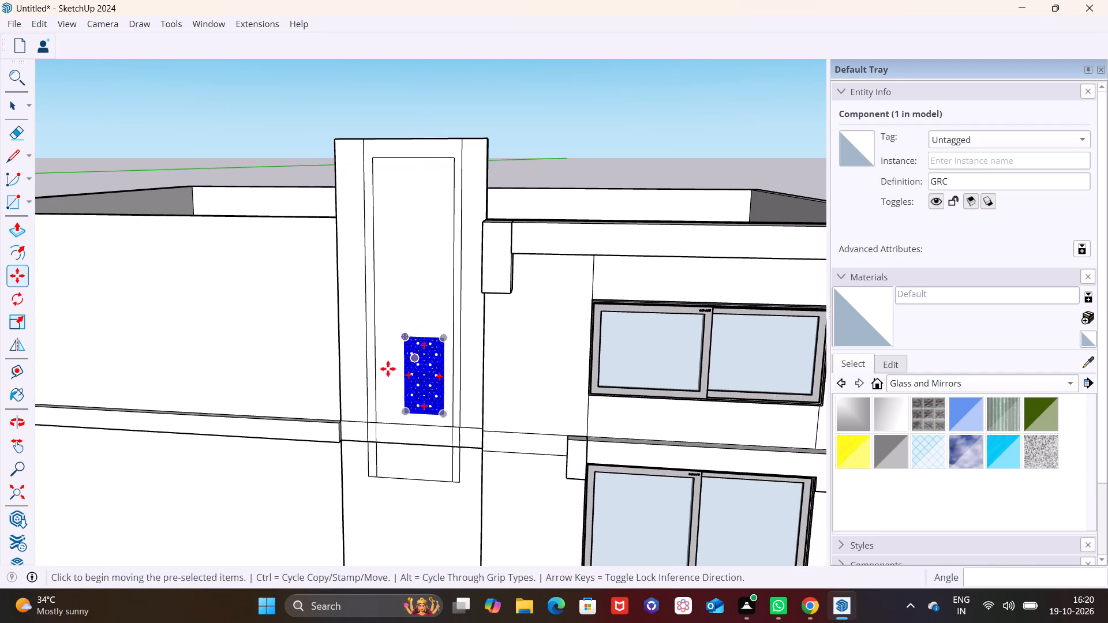
click(14, 321)
click(406, 340)
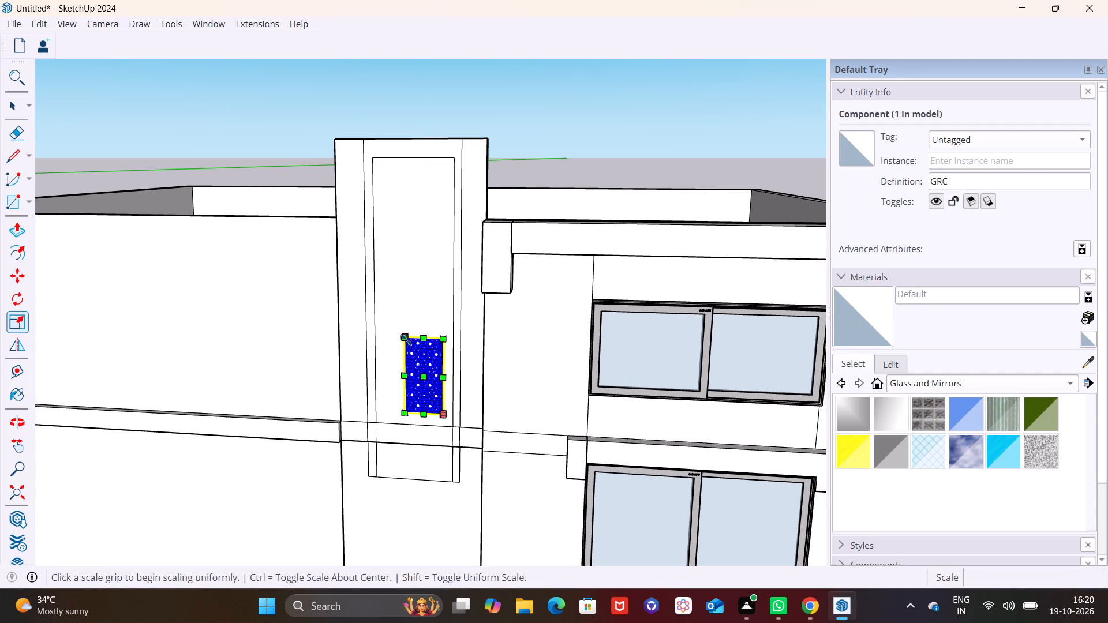
click(417, 243)
Stretch the GRC screen taller from its top edge by a factor of about 1.23.
middle_drag(459, 292, 441, 314)
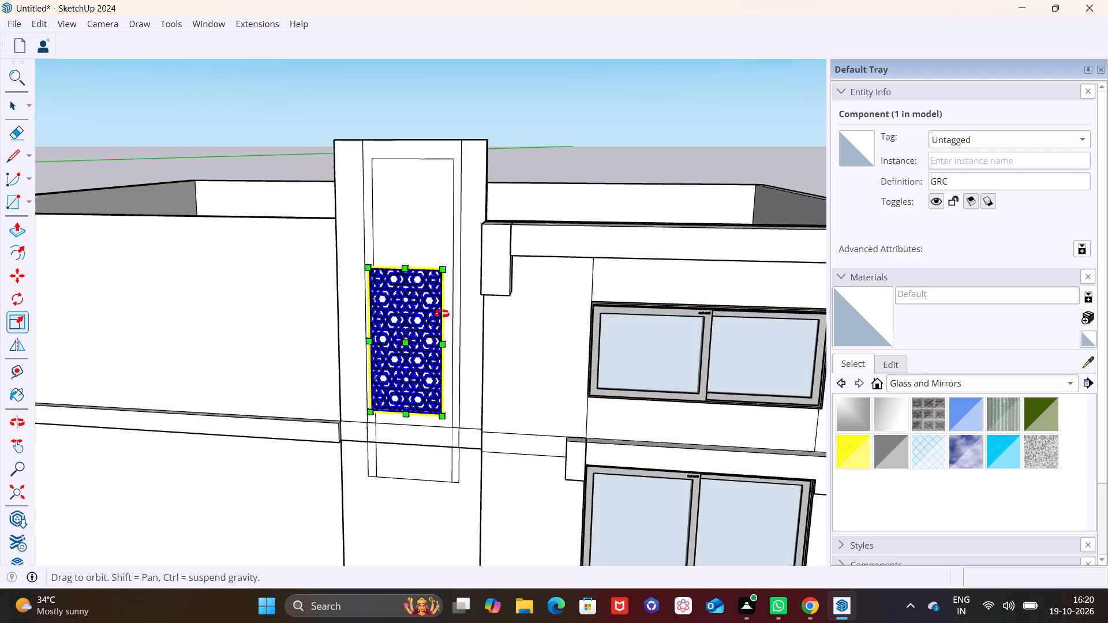
middle_drag(441, 314, 381, 411)
scroll(377, 313, up, 6)
middle_drag(403, 286, 388, 287)
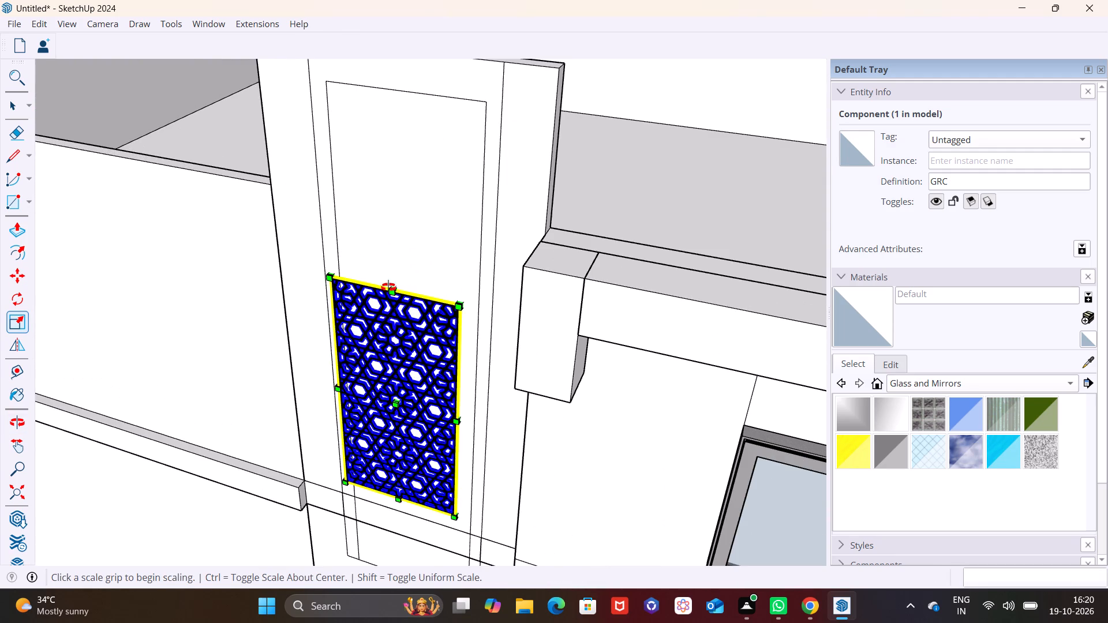
middle_drag(388, 287, 276, 350)
middle_drag(435, 264, 391, 288)
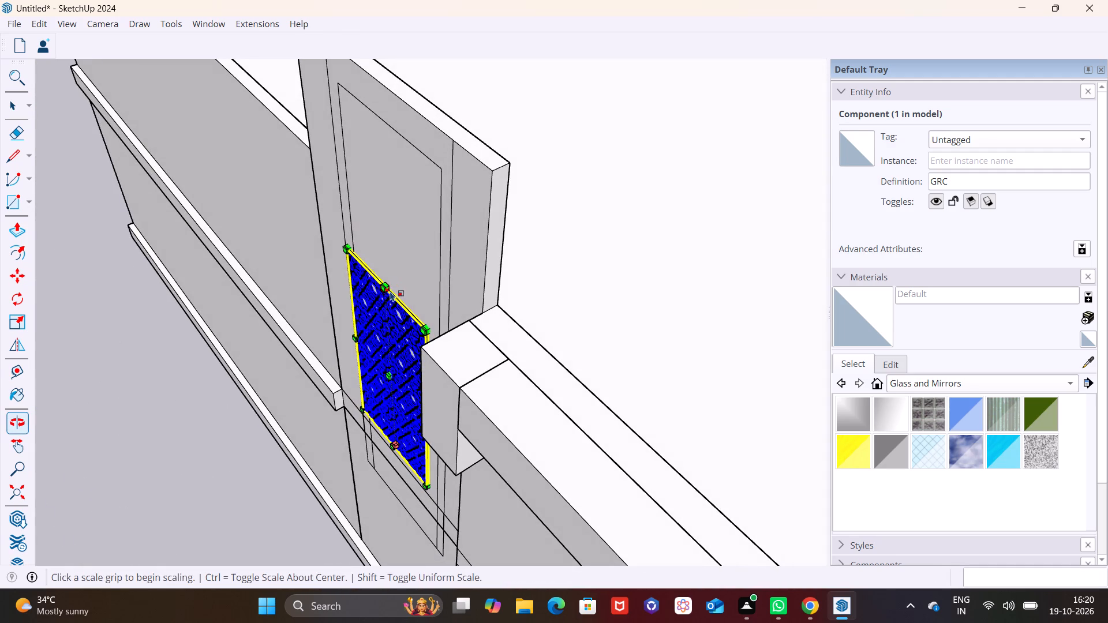
scroll(394, 285, up, 11)
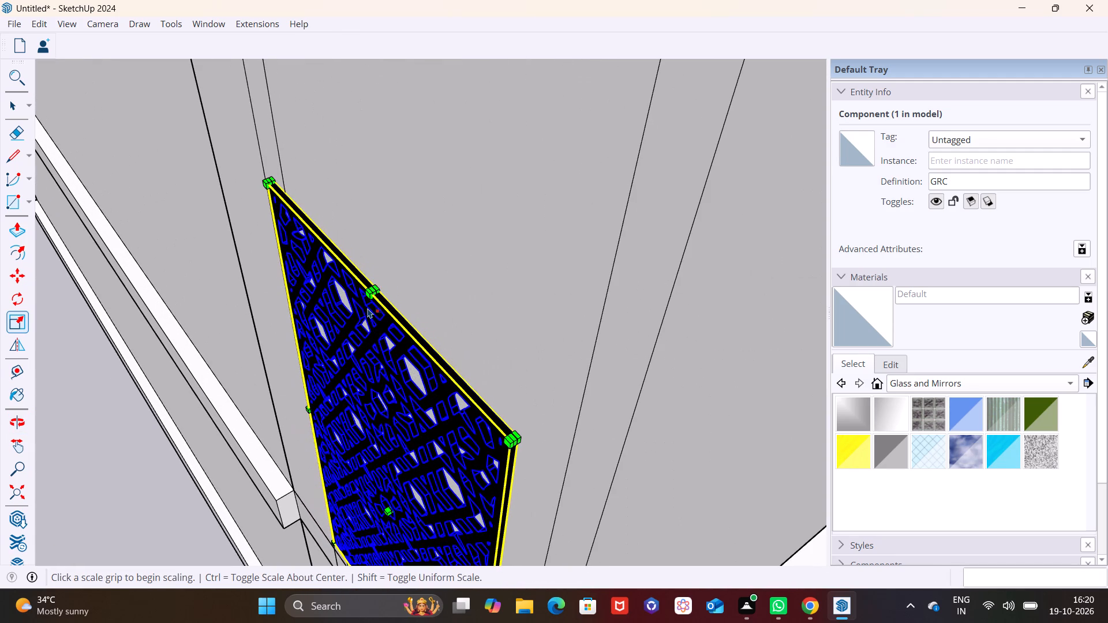
click(380, 295)
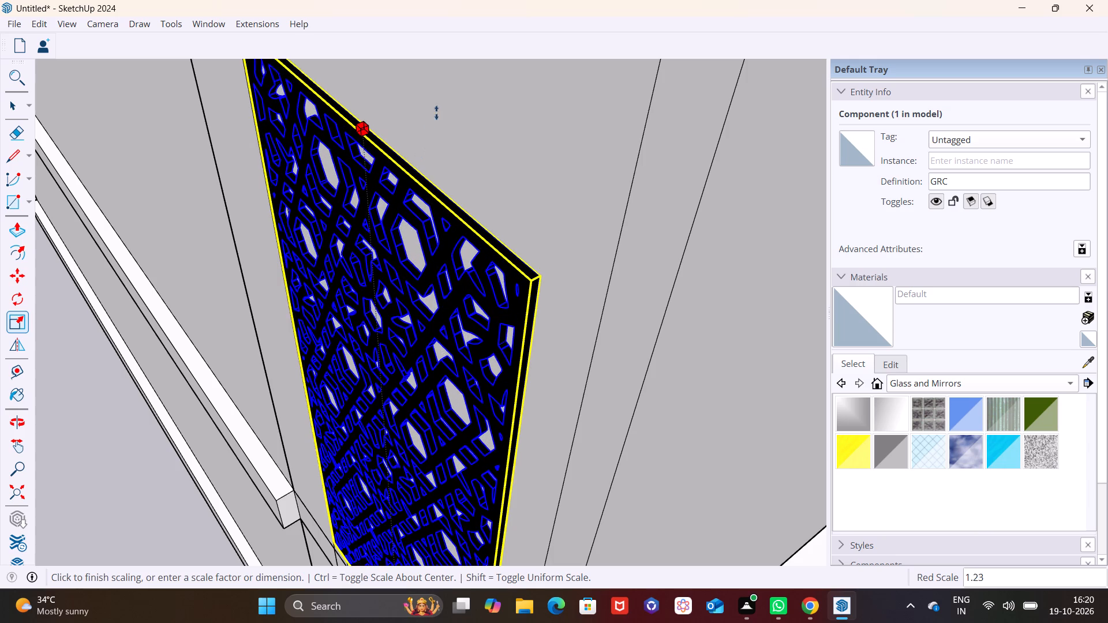
click(439, 104)
scroll(424, 242, down, 7)
key(space)
click(545, 290)
scroll(240, 351, down, 4)
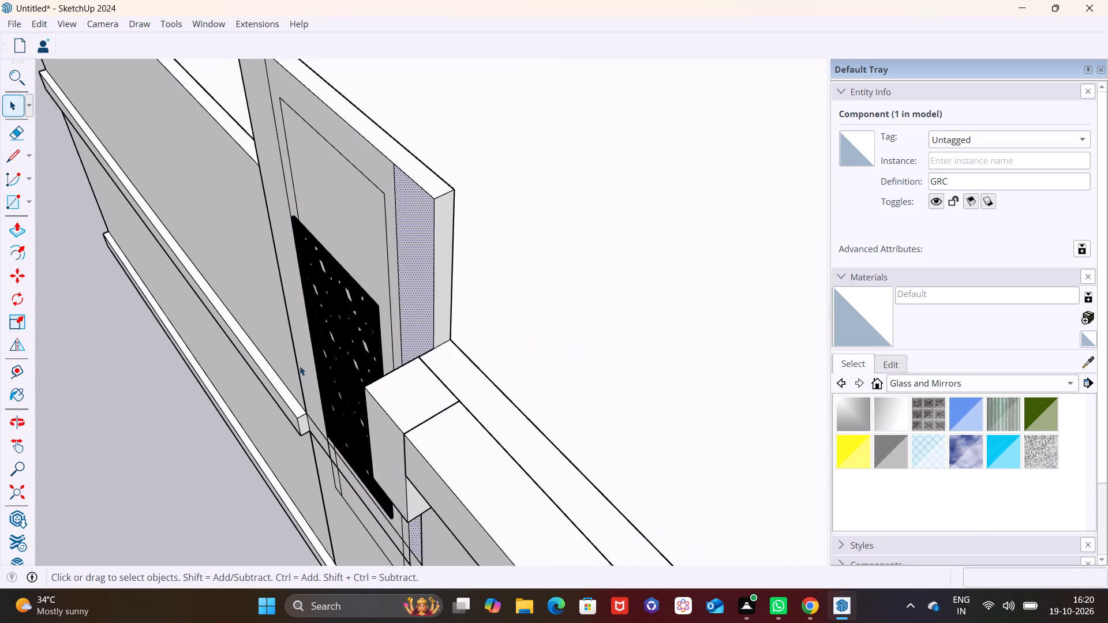
Move the GRC screen about 11 1/2" by its lower corner, down to the floor band at the inner rectangle's side edge.
middle_drag(334, 363, 590, 200)
middle_drag(375, 349, 519, 319)
middle_drag(258, 475, 450, 496)
scroll(403, 536, up, 2)
middle_drag(452, 512, 419, 449)
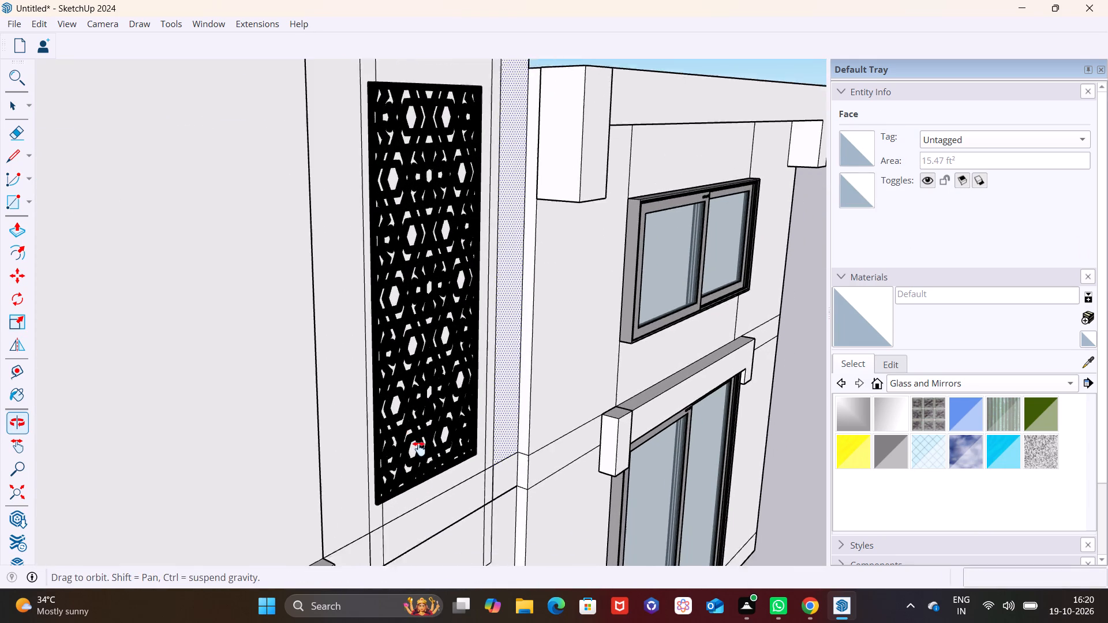
middle_drag(419, 449, 419, 428)
middle_drag(418, 436, 315, 424)
key(m)
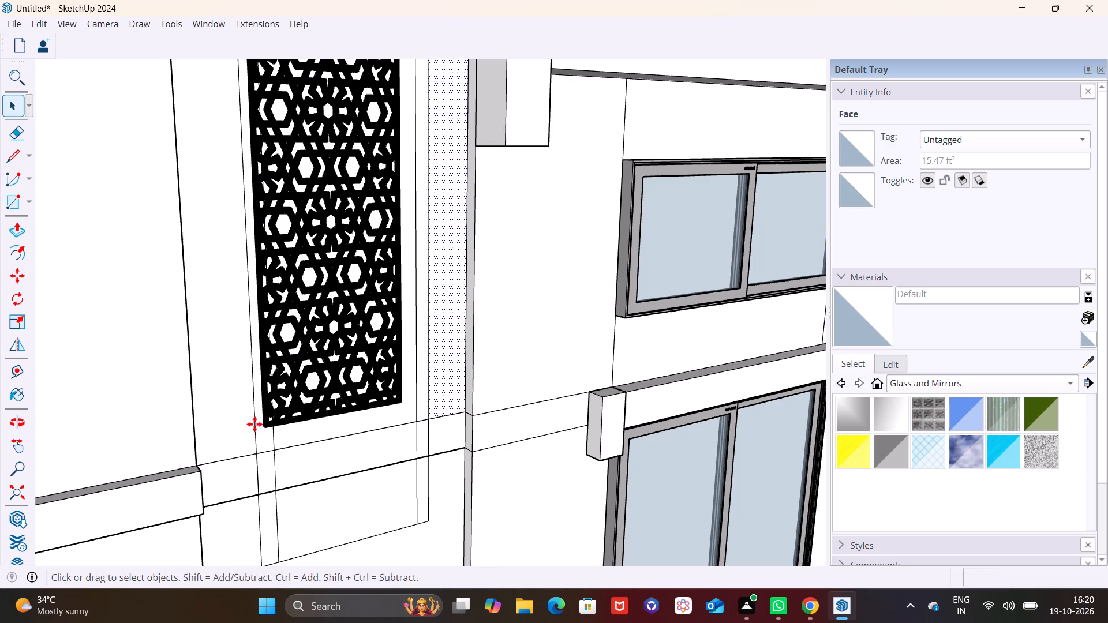
click(267, 421)
key(space)
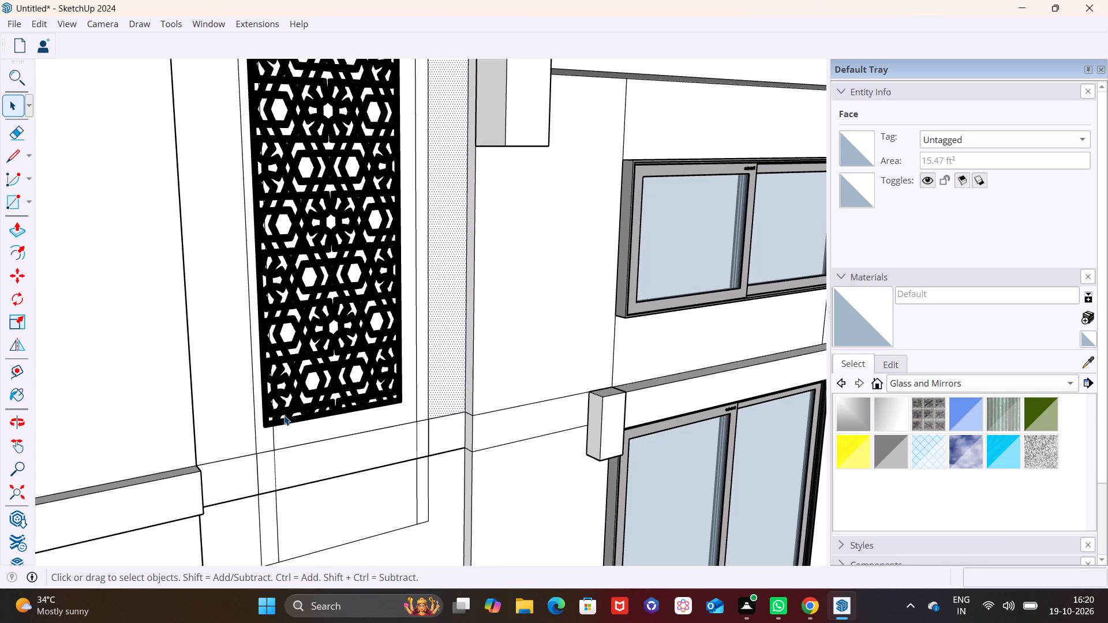
click(284, 415)
key(m)
scroll(257, 410, up, 8)
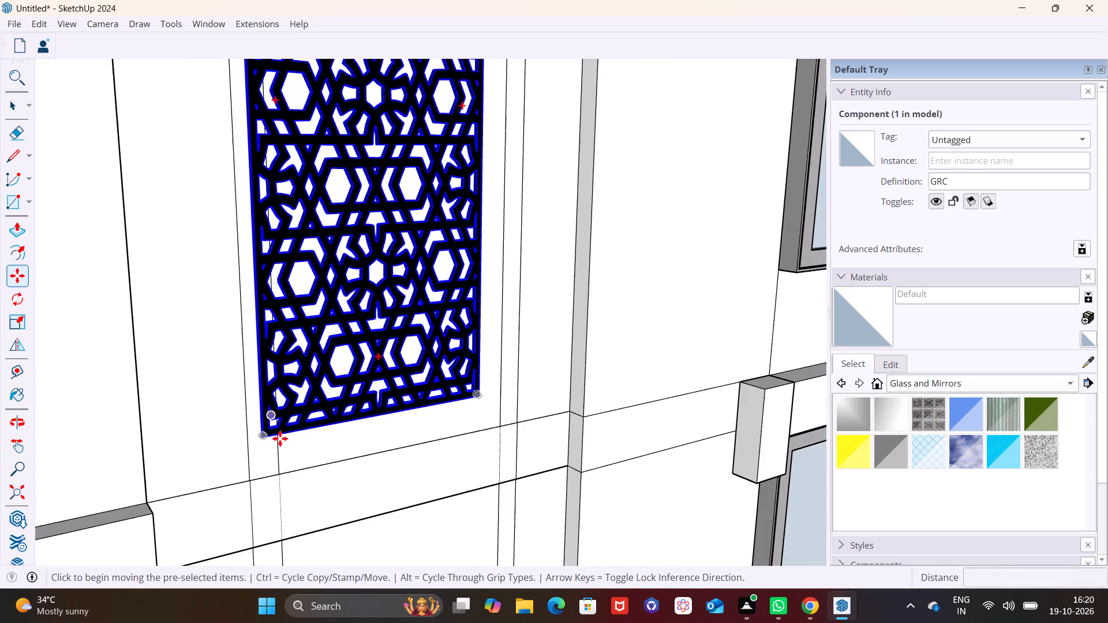
scroll(280, 438, up, 4)
middle_drag(283, 425, 435, 403)
scroll(286, 430, down, 2)
middle_drag(286, 430, 441, 427)
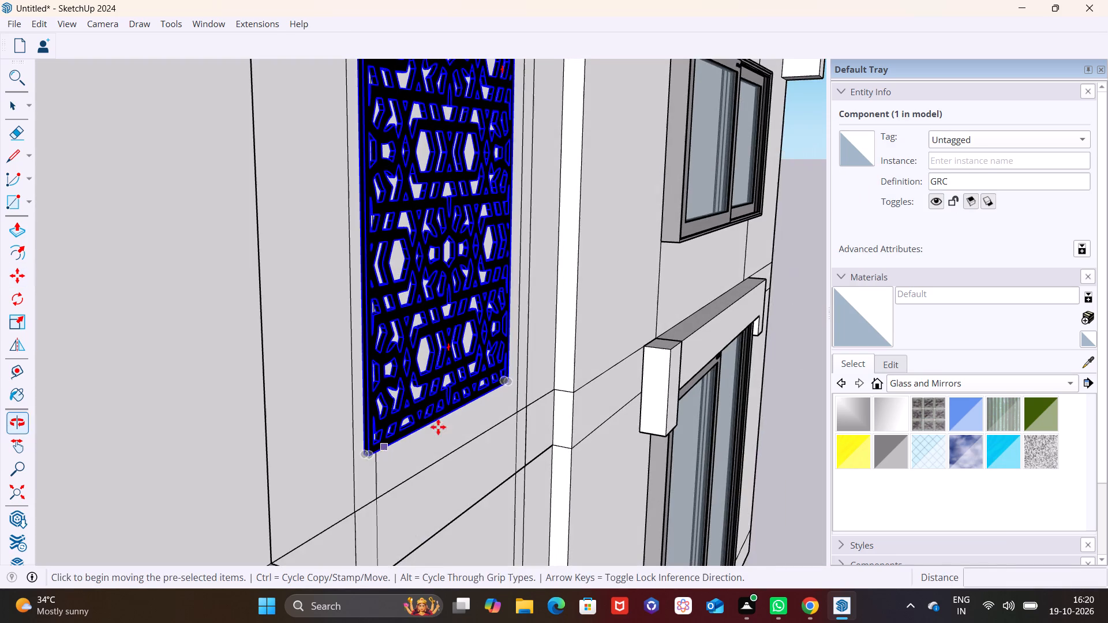
scroll(333, 454, up, 2)
click(366, 456)
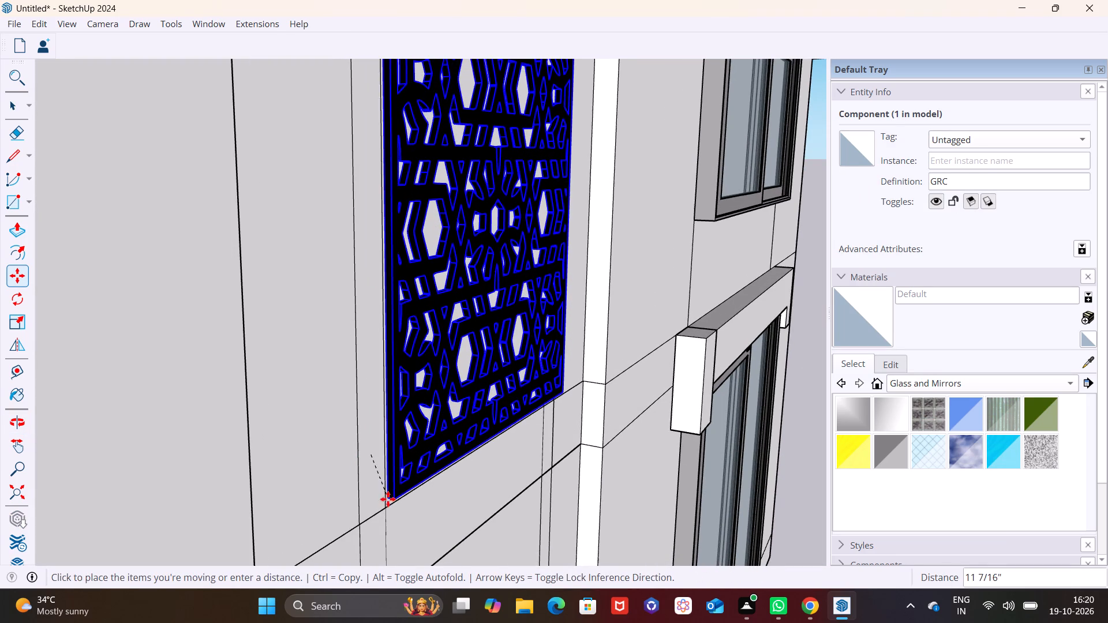
click(387, 503)
key(space)
click(440, 508)
scroll(447, 478, down, 4)
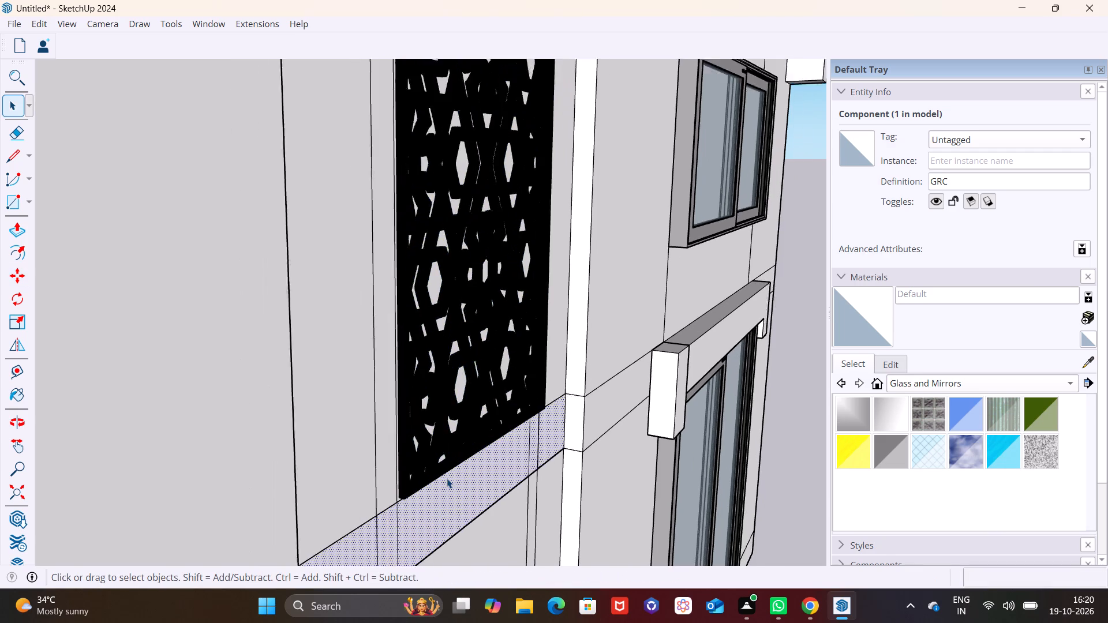
scroll(447, 478, down, 4)
middle_drag(522, 407, 165, 470)
scroll(185, 453, down, 7)
middle_drag(264, 312, 381, 317)
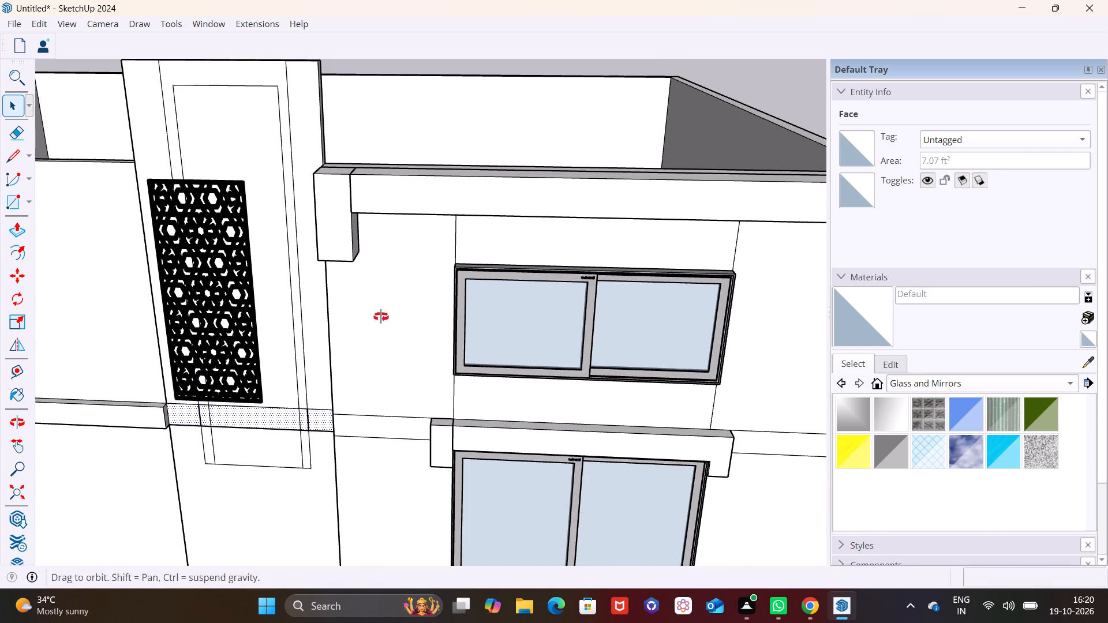
Move the GRC screen by its lower corner onto the raised panel's face, where the inner rectangle's side edge meets the floor band.
middle_drag(381, 317, 519, 303)
middle_drag(148, 410, 315, 351)
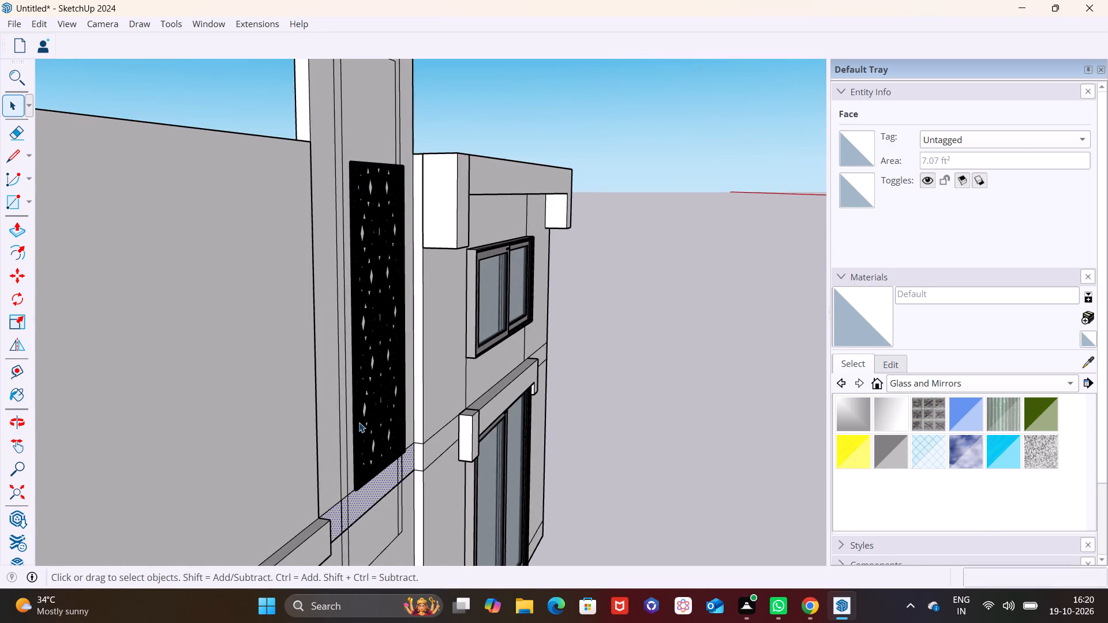
scroll(362, 424, up, 7)
shift+middle_drag(336, 498, 298, 411)
scroll(353, 411, up, 2)
click(316, 402)
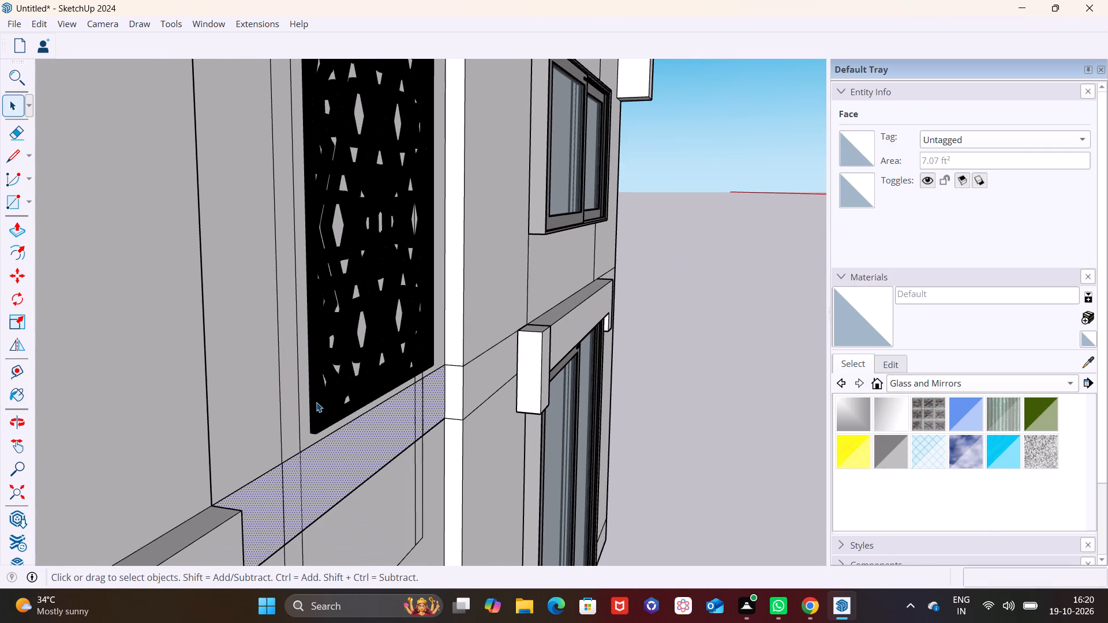
key(m)
click(315, 434)
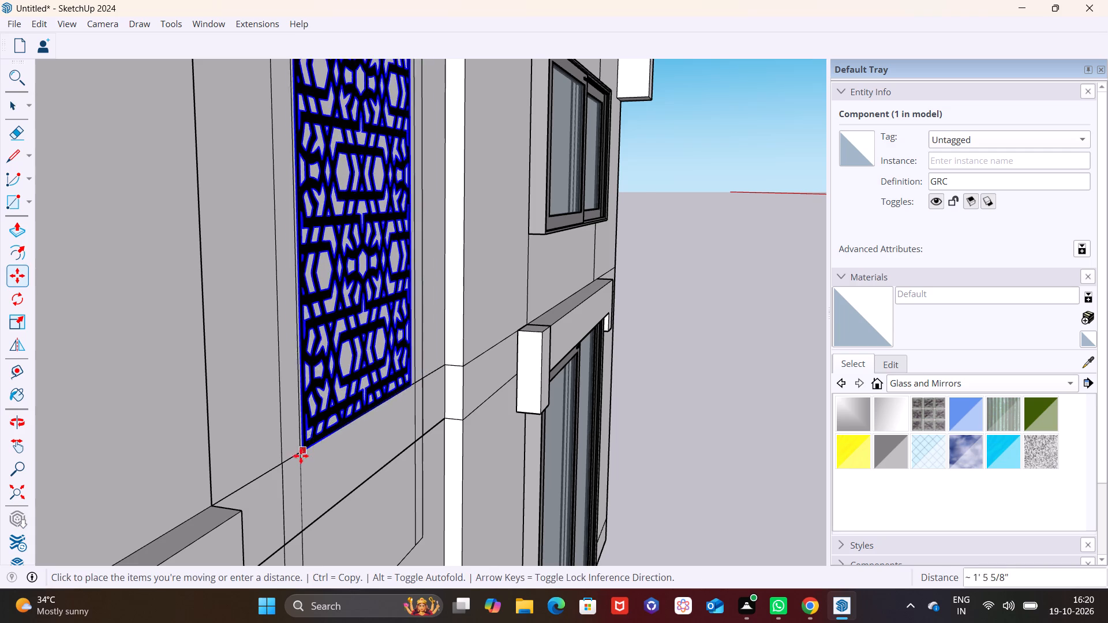
click(308, 449)
key(space)
click(357, 450)
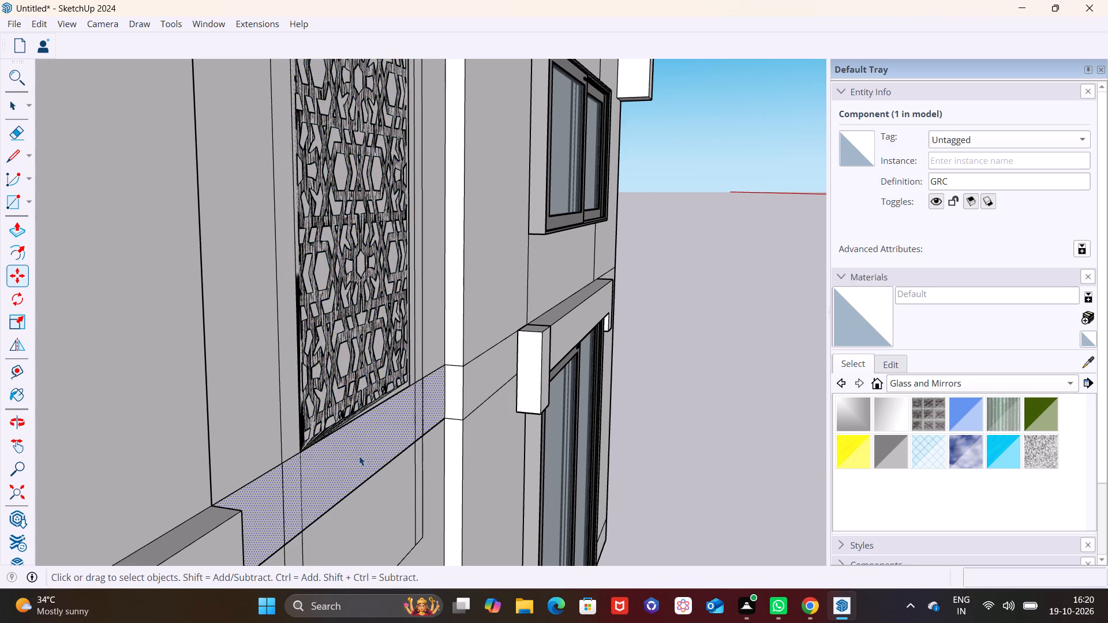
Nudge the GRC screen 1/16" by its opposite lower corner along the floor band.
middle_drag(360, 460, 121, 509)
scroll(237, 411, down, 7)
middle_drag(290, 376, 113, 476)
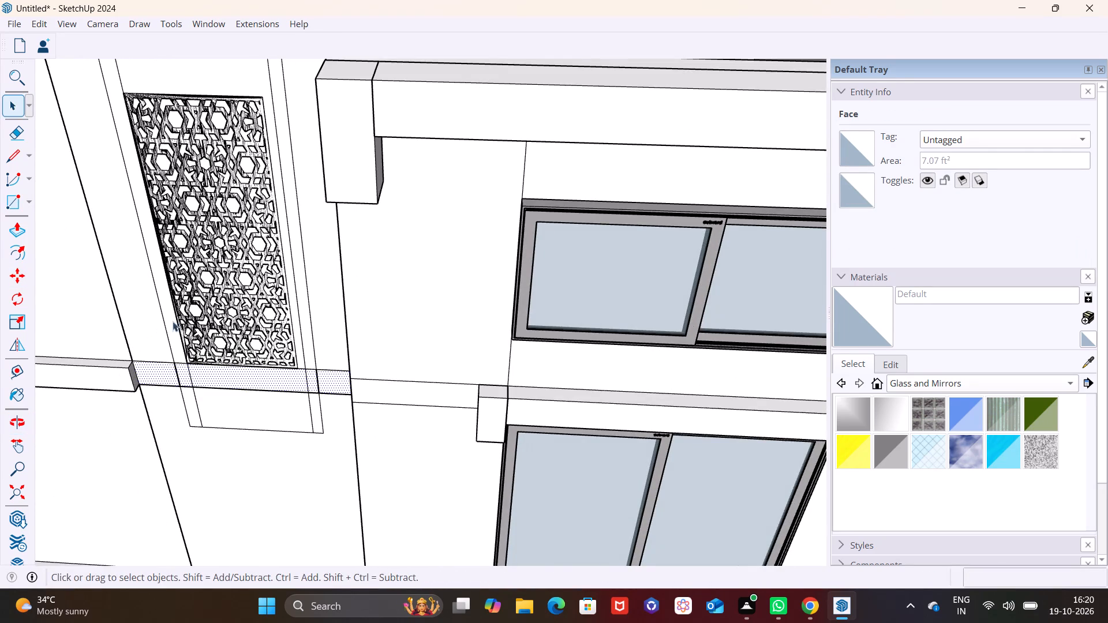
middle_drag(186, 317, 373, 416)
middle_drag(400, 444, 201, 474)
click(379, 305)
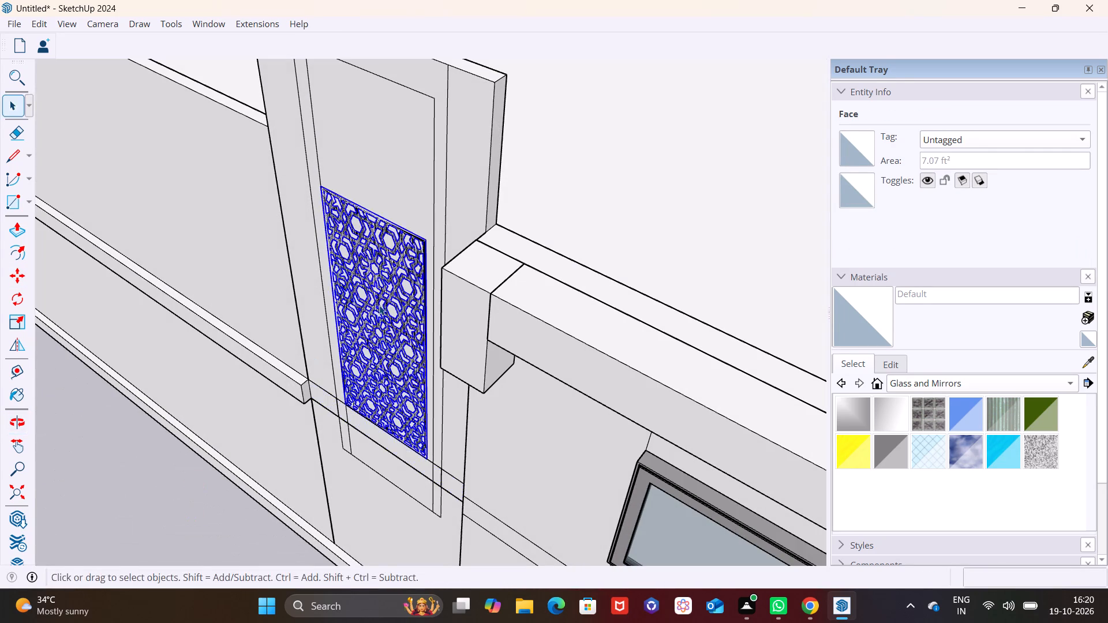
key(m)
scroll(455, 360, up, 9)
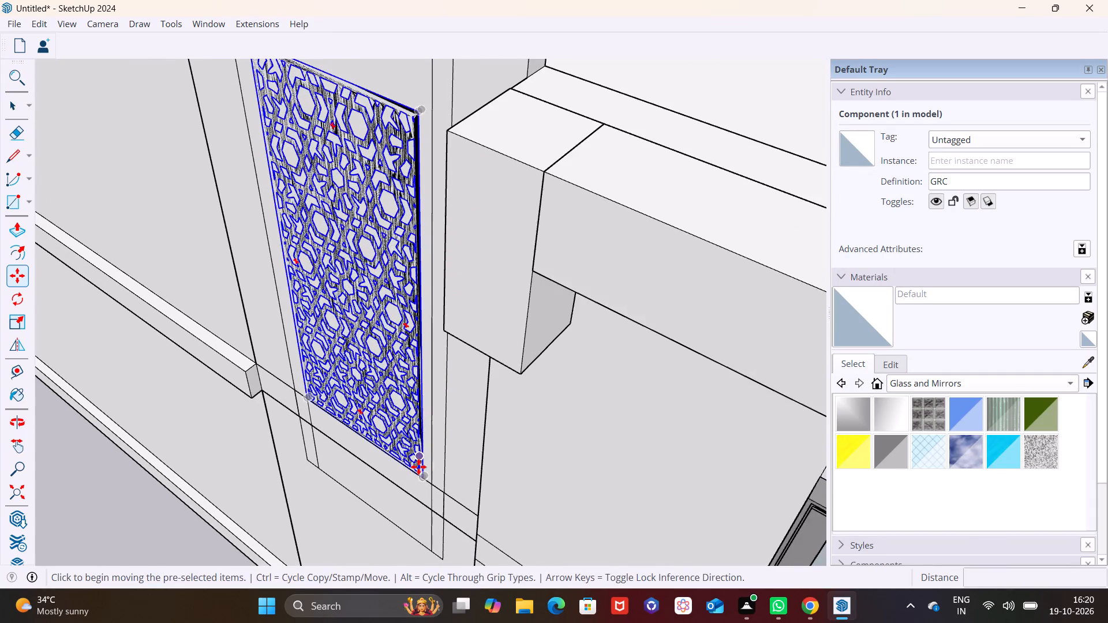
scroll(418, 467, up, 10)
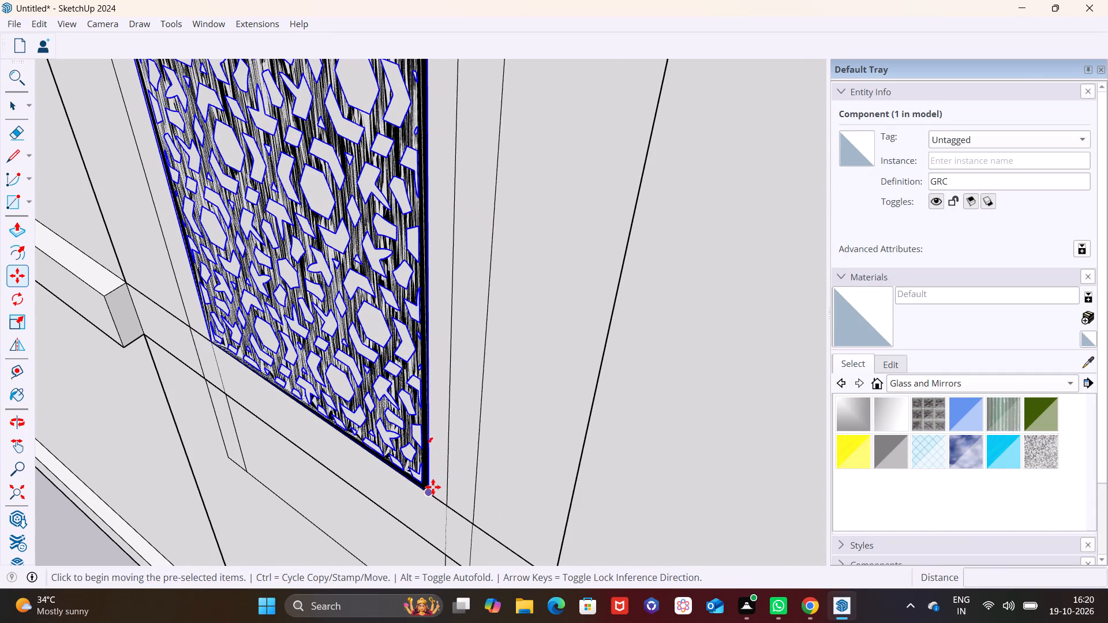
click(429, 491)
click(421, 497)
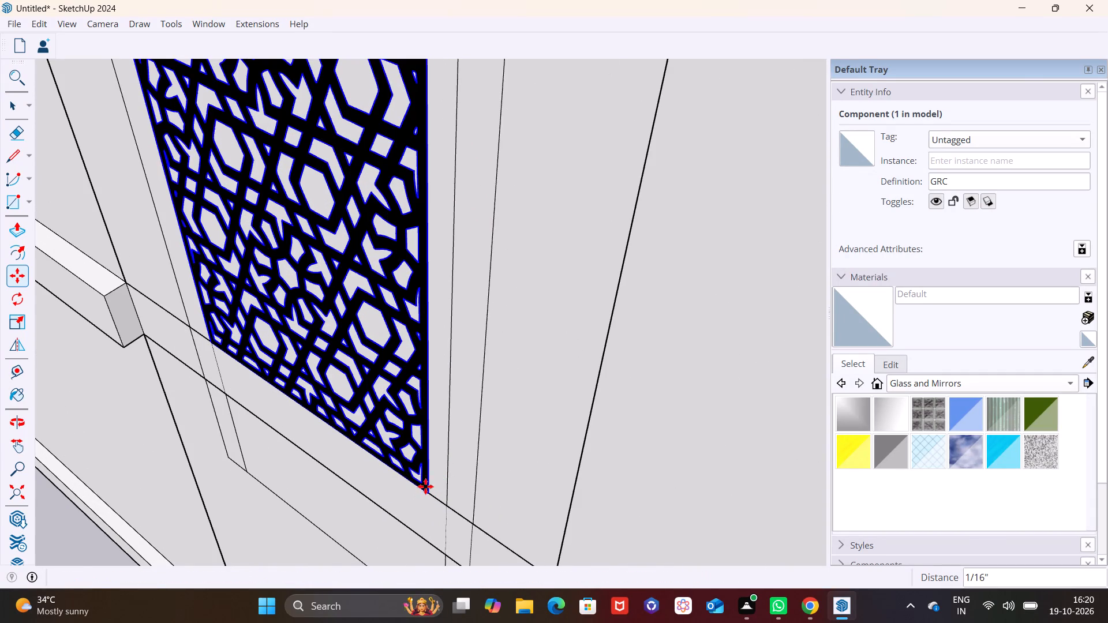
scroll(379, 297, down, 20)
scroll(379, 297, down, 5)
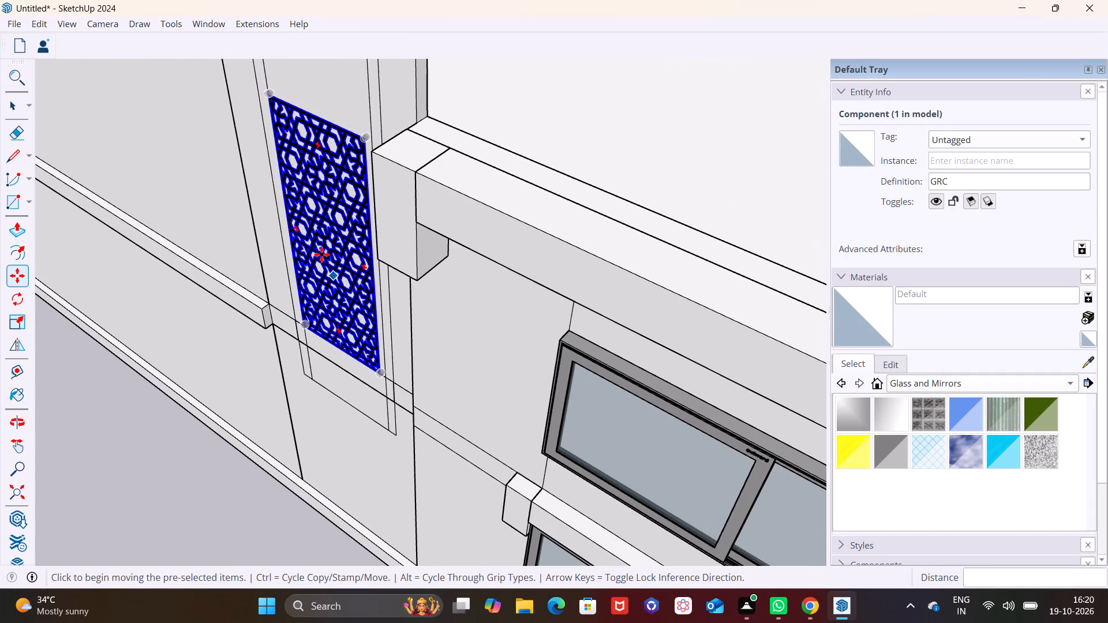
middle_drag(342, 231, 421, 340)
key(space)
Stretch the GRC screen taller from the middle of its top edge, part of the way up the inner rectangle.
shift+middle_drag(335, 279, 418, 370)
scroll(381, 289, up, 4)
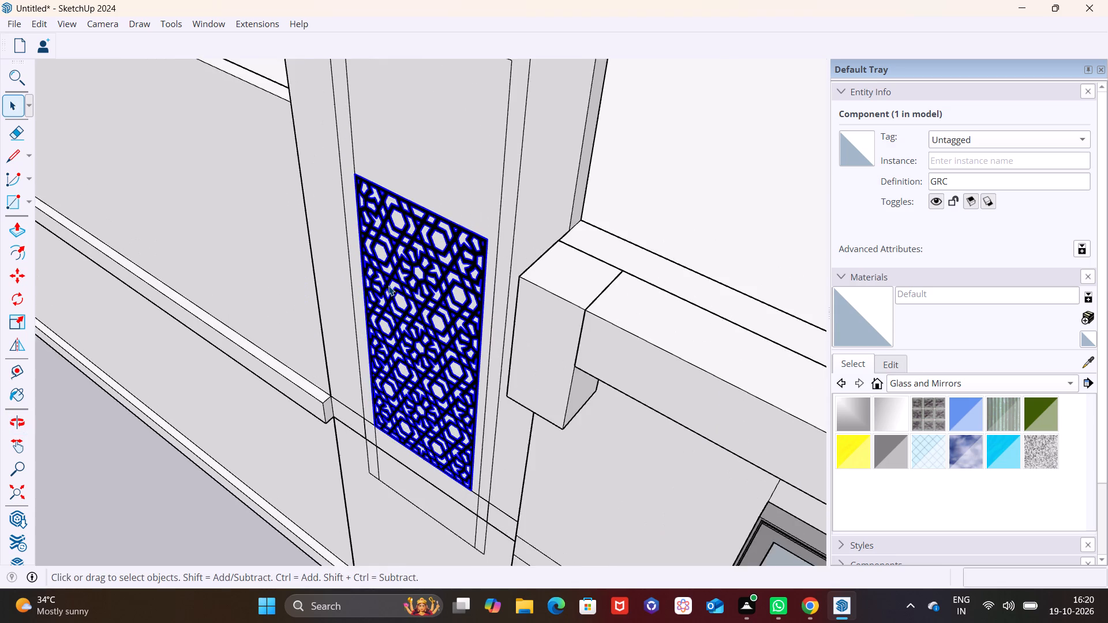
scroll(388, 286, up, 3)
click(439, 295)
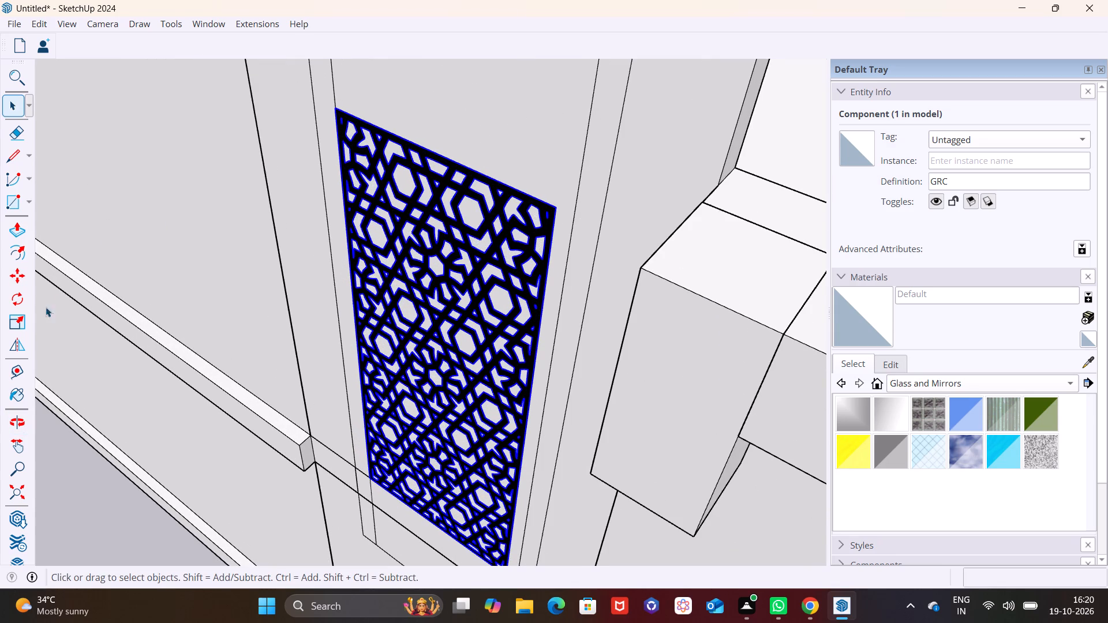
click(16, 314)
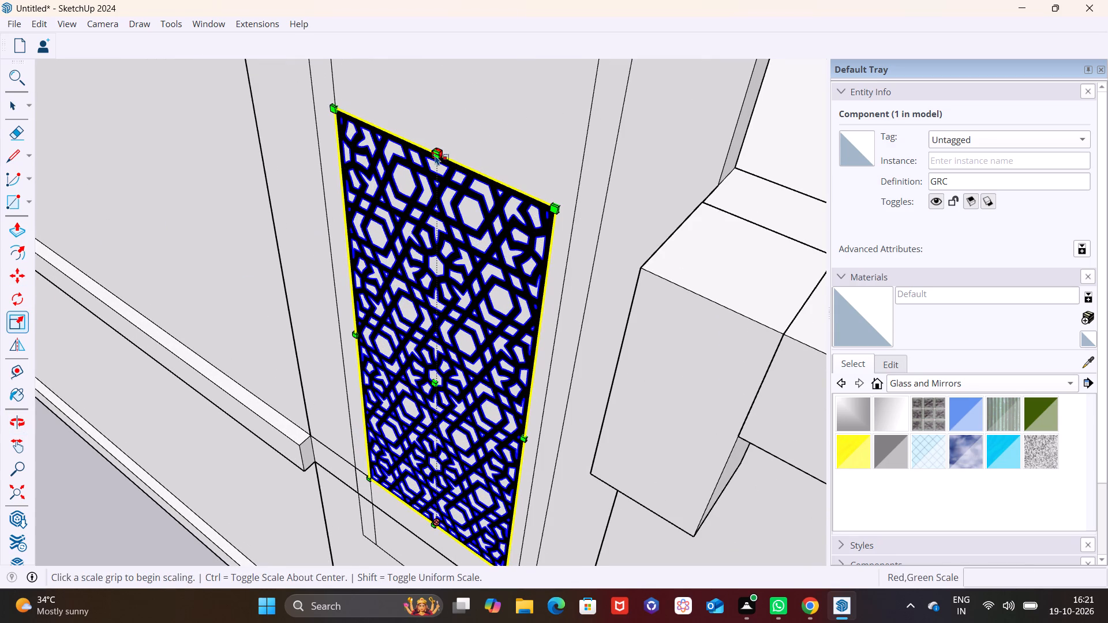
click(440, 148)
click(476, 28)
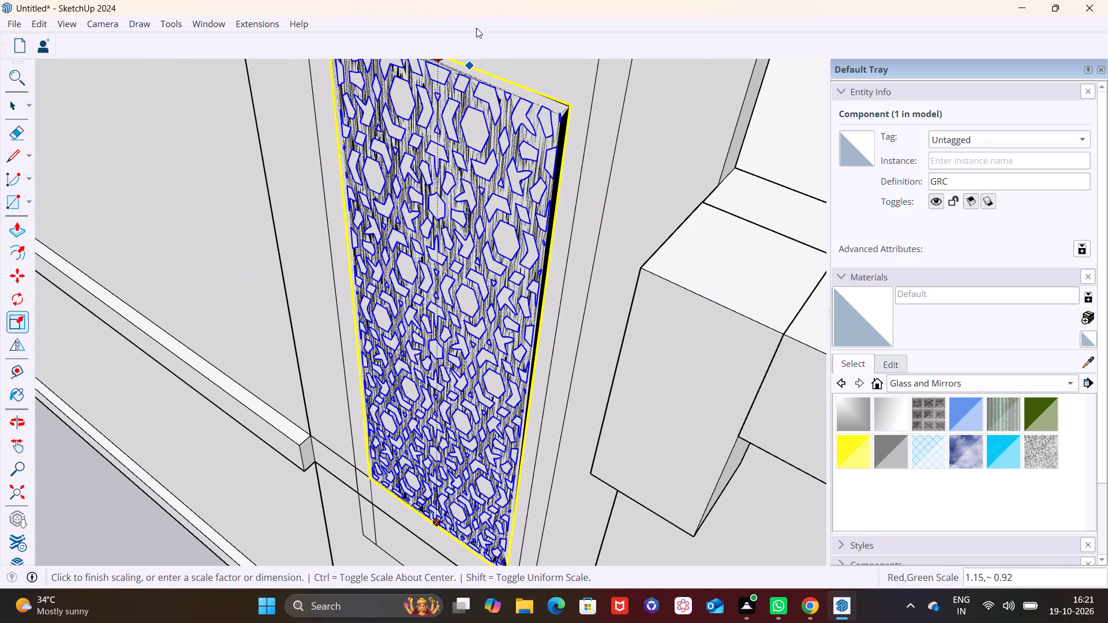
click(472, 96)
scroll(476, 234, down, 2)
key(space)
click(558, 186)
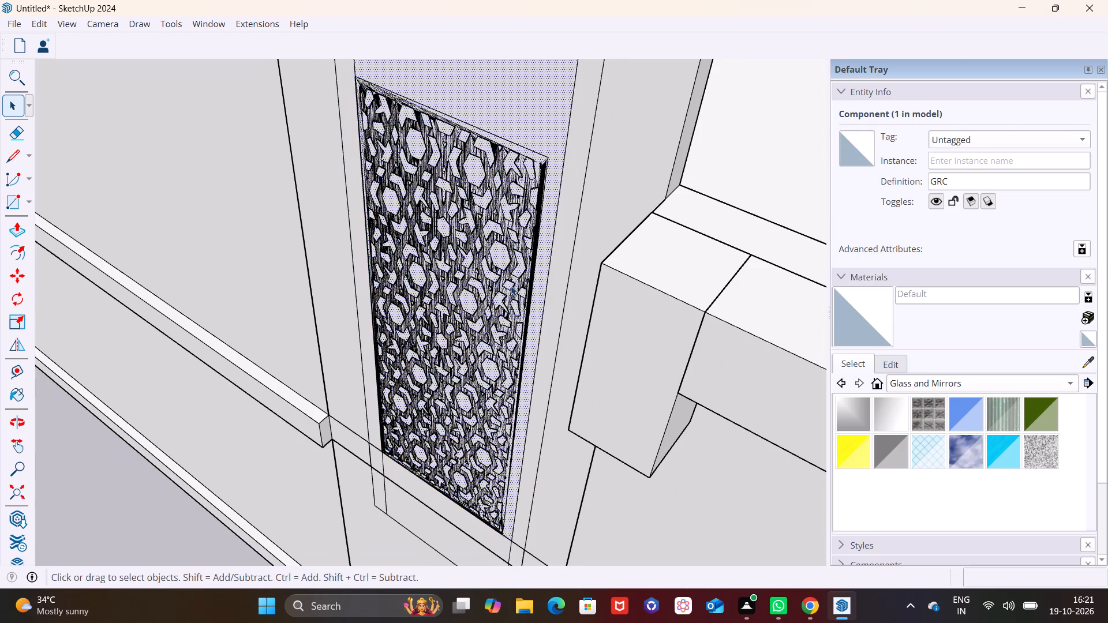
Stretch the GRC screen from its top edge by a factor of about 1.29, up to the inner rectangle's top.
middle_drag(520, 282, 649, 136)
scroll(507, 263, down, 10)
middle_drag(501, 290, 392, 371)
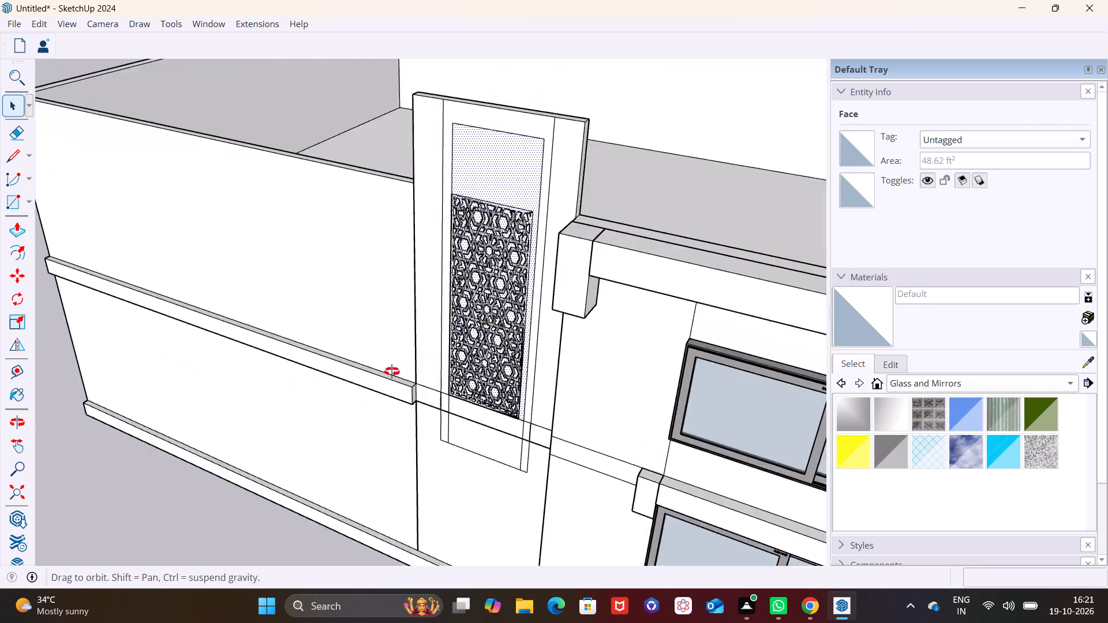
middle_drag(392, 371, 295, 381)
middle_drag(454, 315, 368, 438)
scroll(399, 334, up, 9)
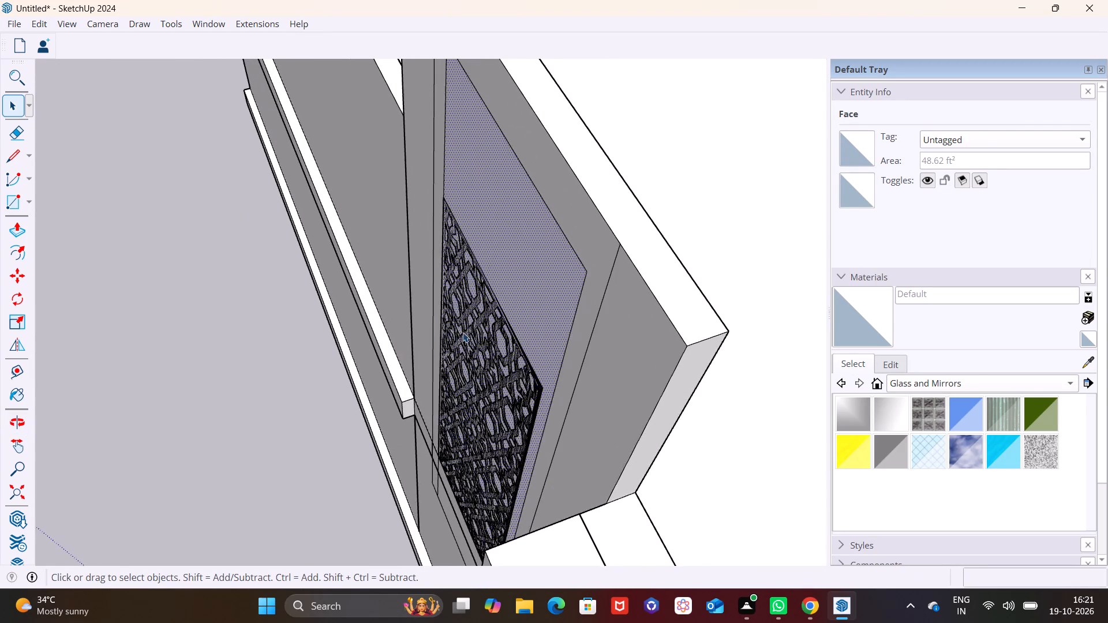
click(463, 332)
click(20, 314)
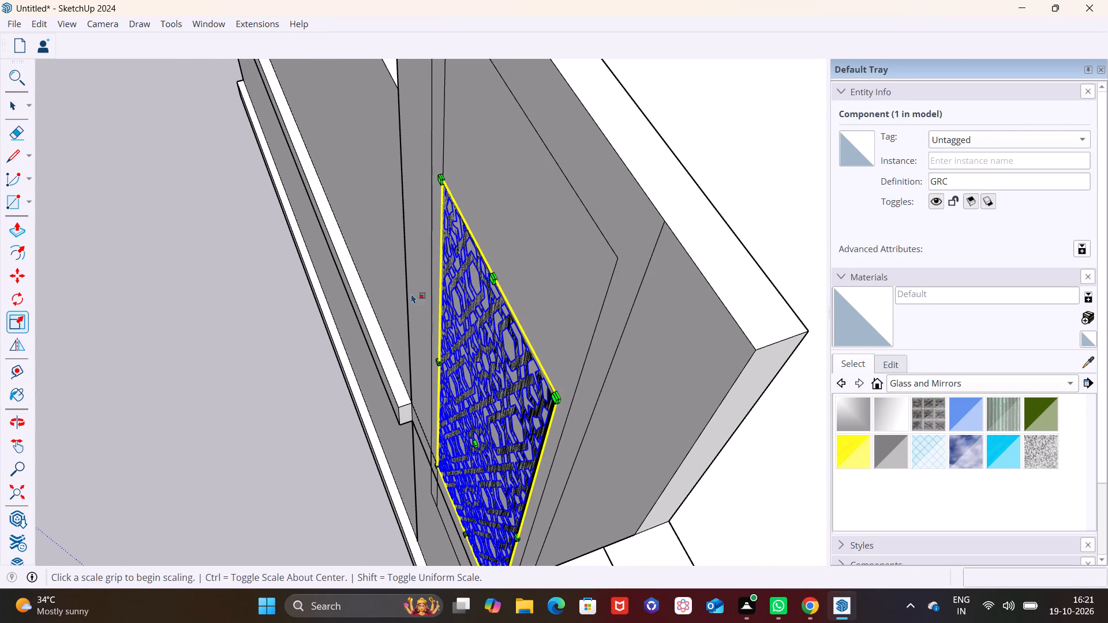
click(499, 277)
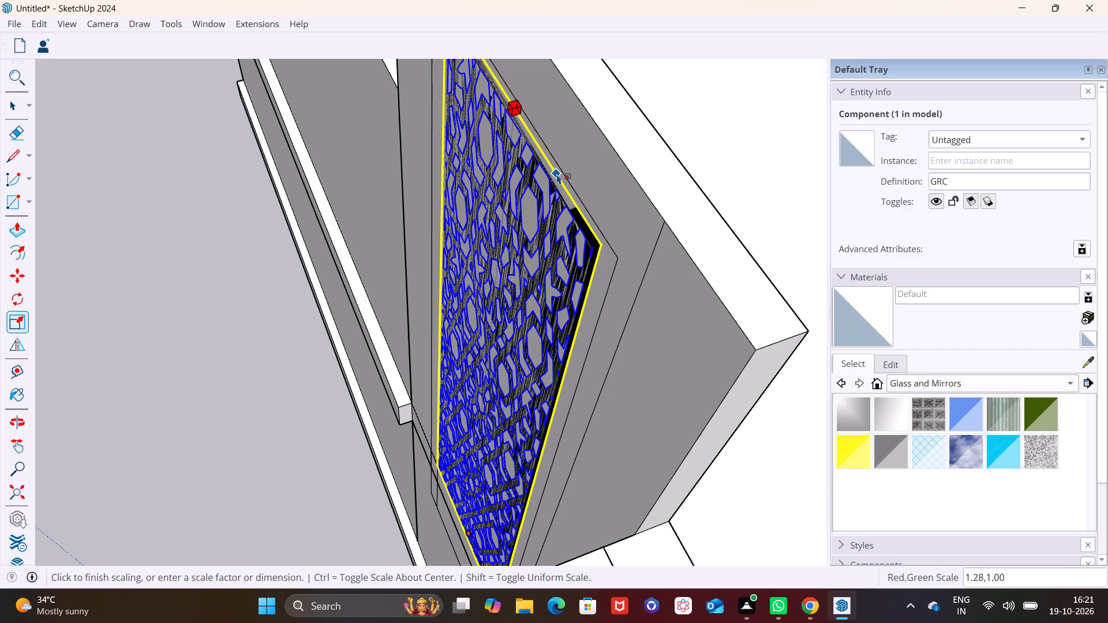
click(557, 168)
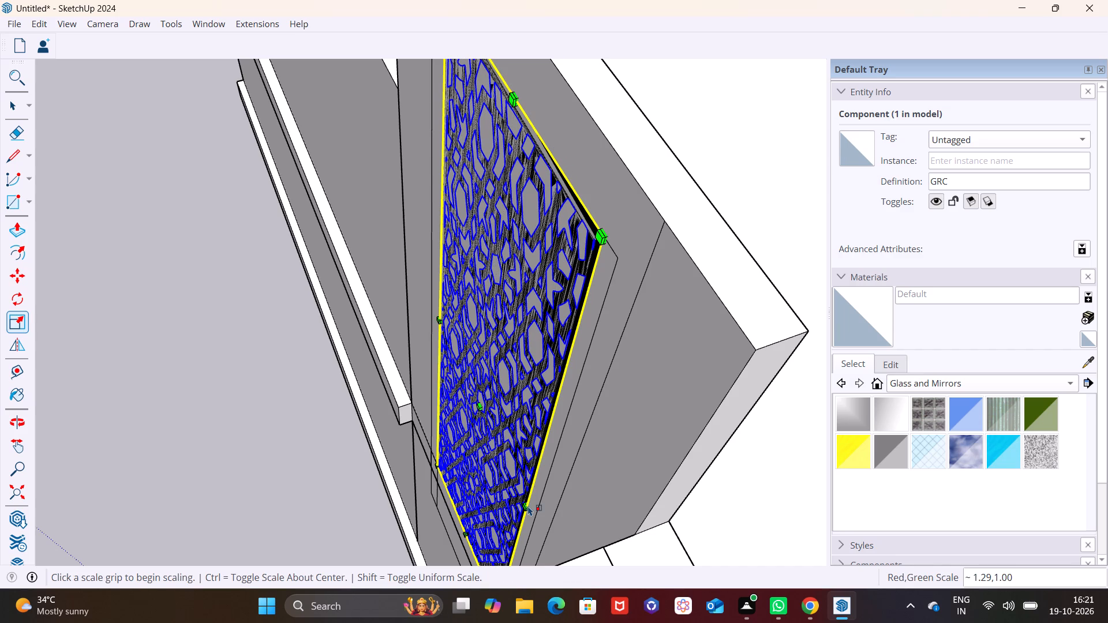
Widen the GRC screen from its side edge out to the inner rectangle's side line.
click(528, 506)
click(535, 508)
key(space)
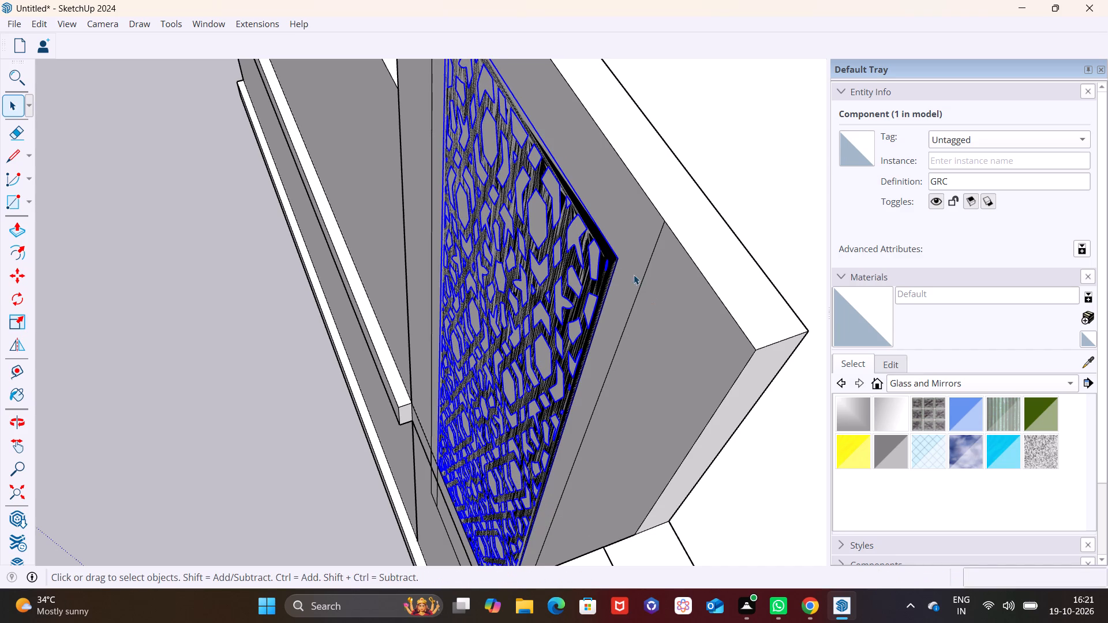
Move the GRC screen by its upper corner in small shifts to align it with the inner rectangle's upper corner.
key(m)
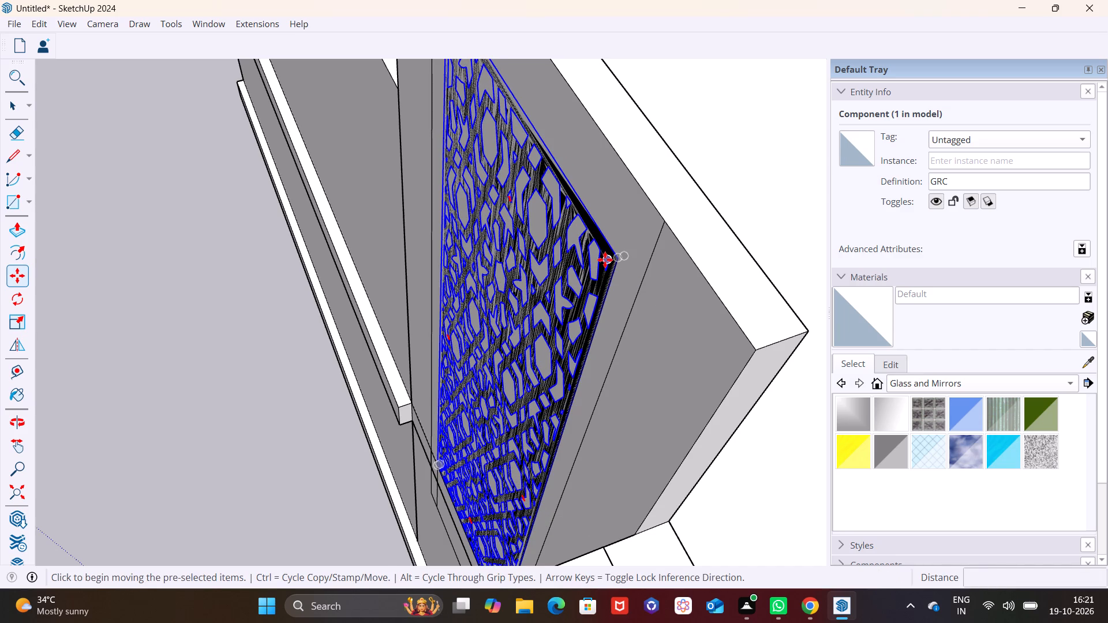
click(605, 260)
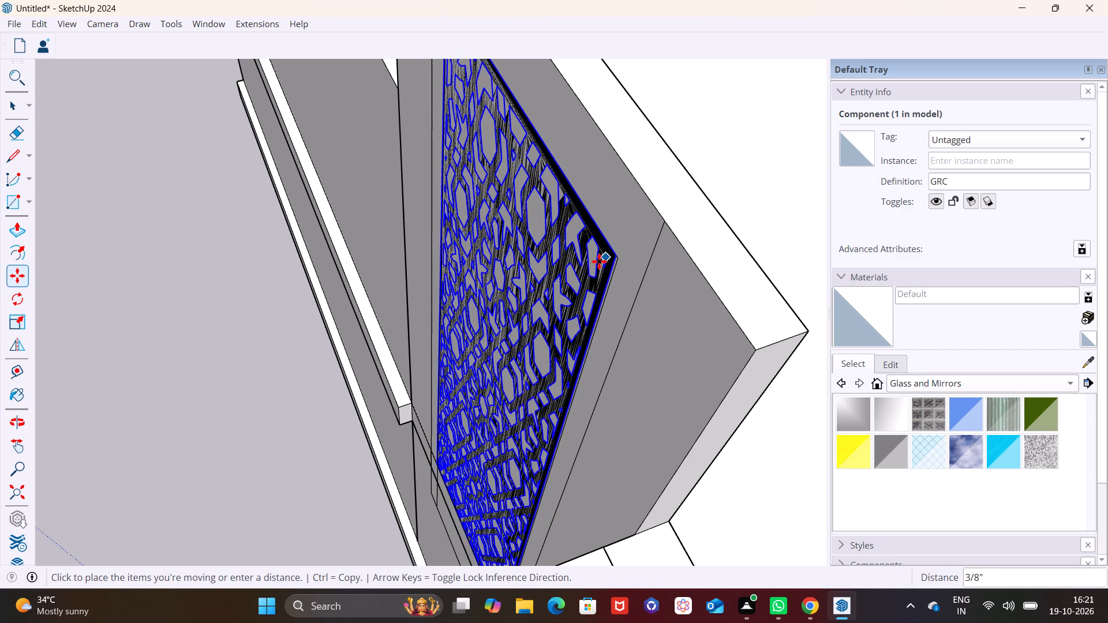
scroll(602, 269, up, 4)
click(595, 261)
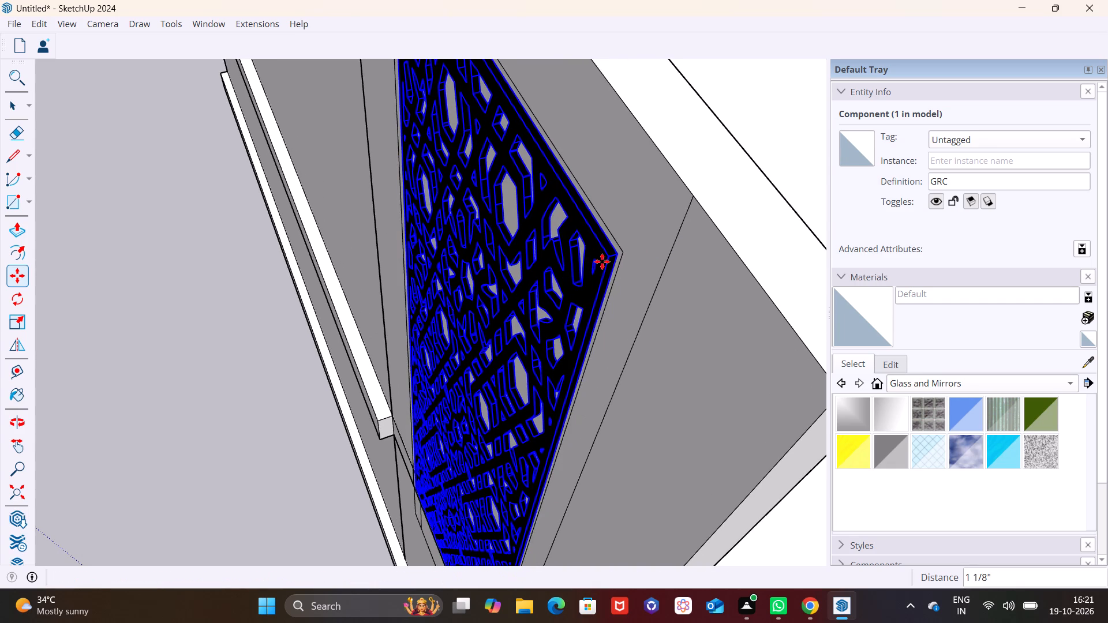
scroll(624, 245, up, 6)
drag(623, 246, 604, 264)
scroll(605, 268, up, 1)
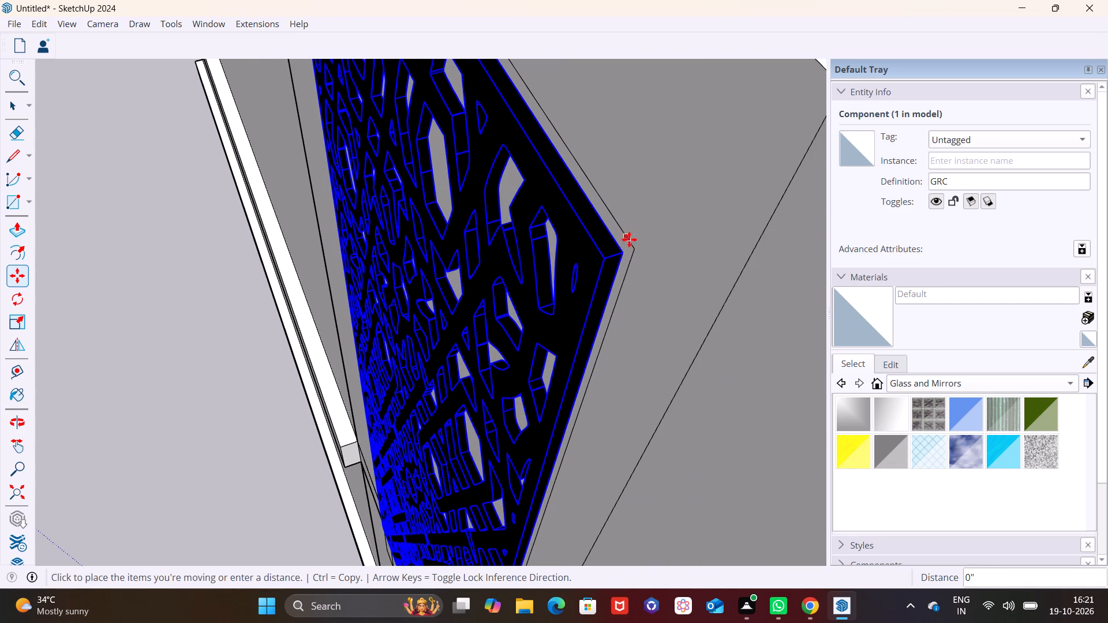
click(643, 239)
key(space)
click(647, 275)
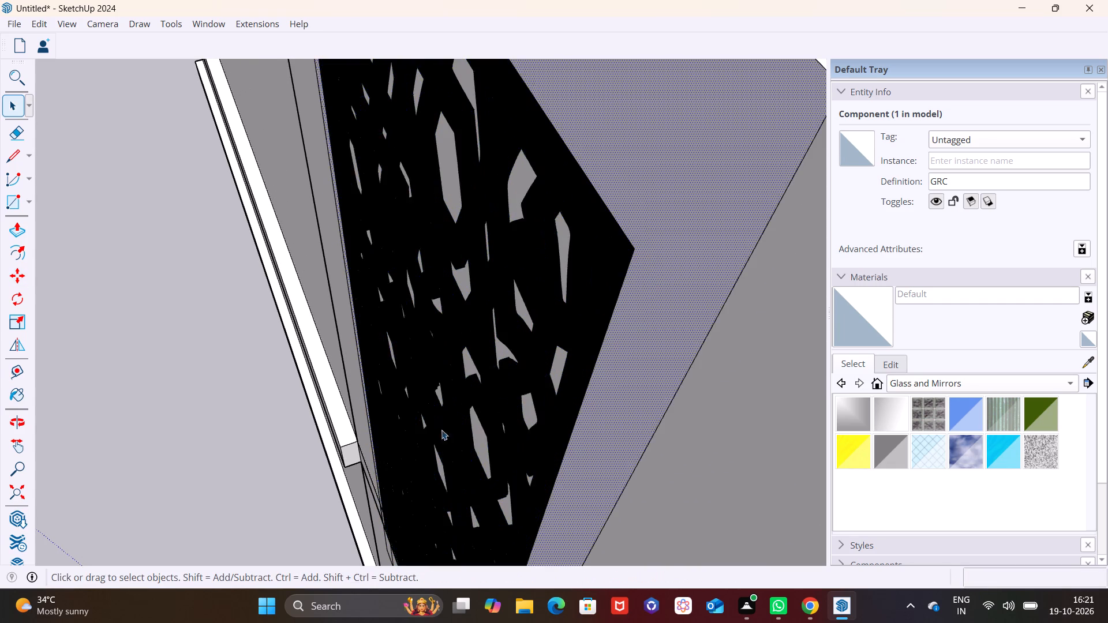
Examine how the GRC screen fits the inner rectangle and meets the floor band from several angles.
scroll(342, 447, down, 15)
middle_drag(415, 408, 585, 301)
scroll(583, 302, up, 1)
middle_drag(476, 412, 580, 355)
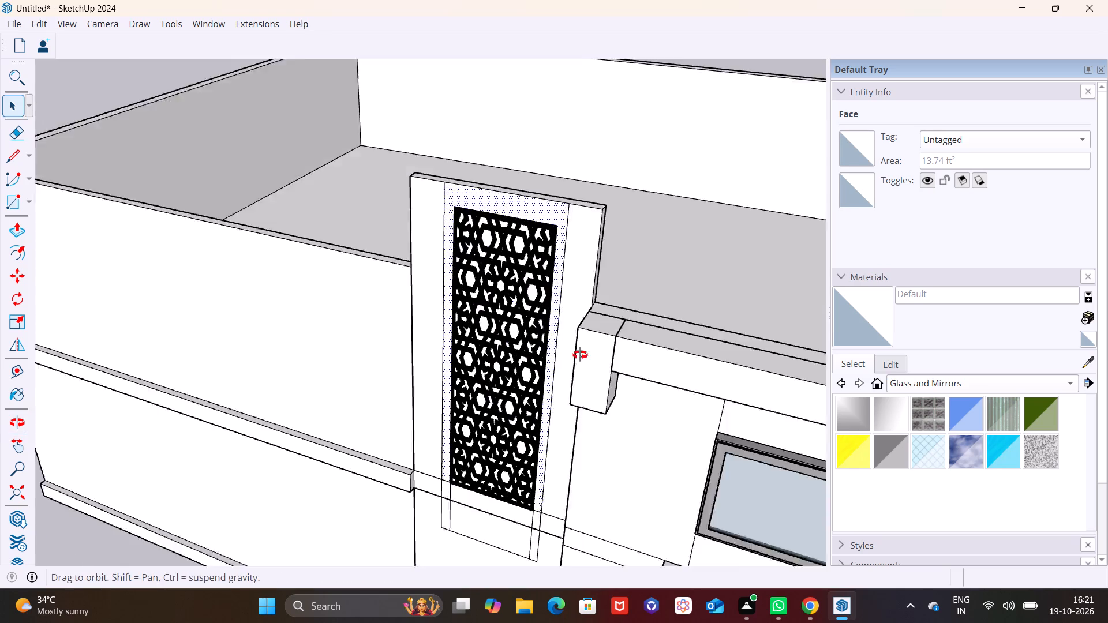
middle_drag(580, 355, 659, 314)
scroll(462, 423, up, 2)
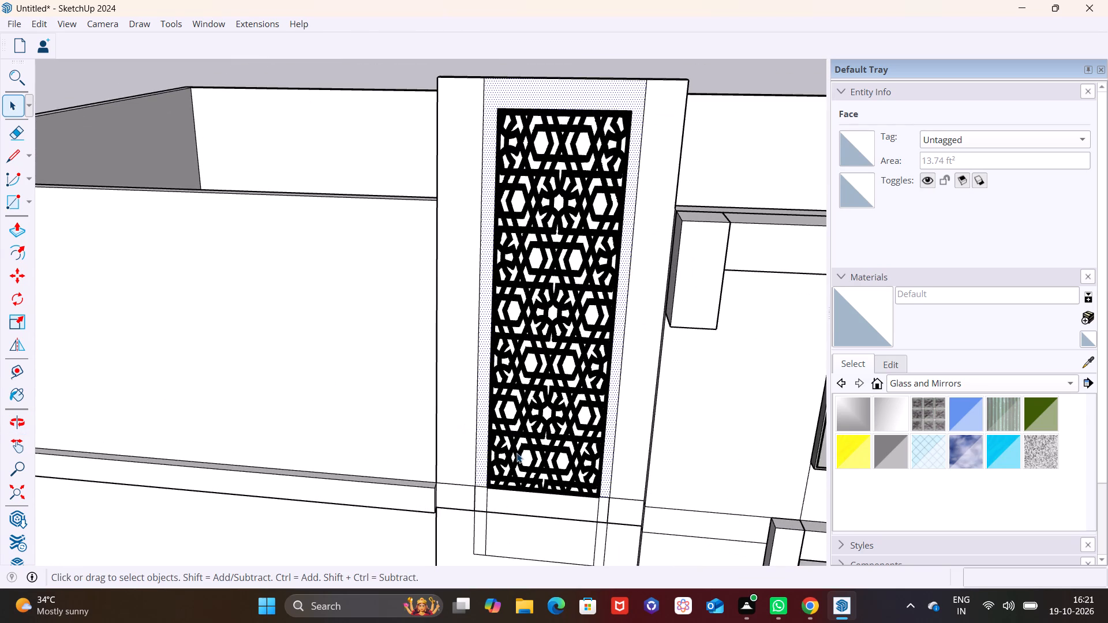
scroll(518, 453, up, 1)
shift+middle_drag(545, 470, 470, 440)
shift+scroll(526, 463, up, 1)
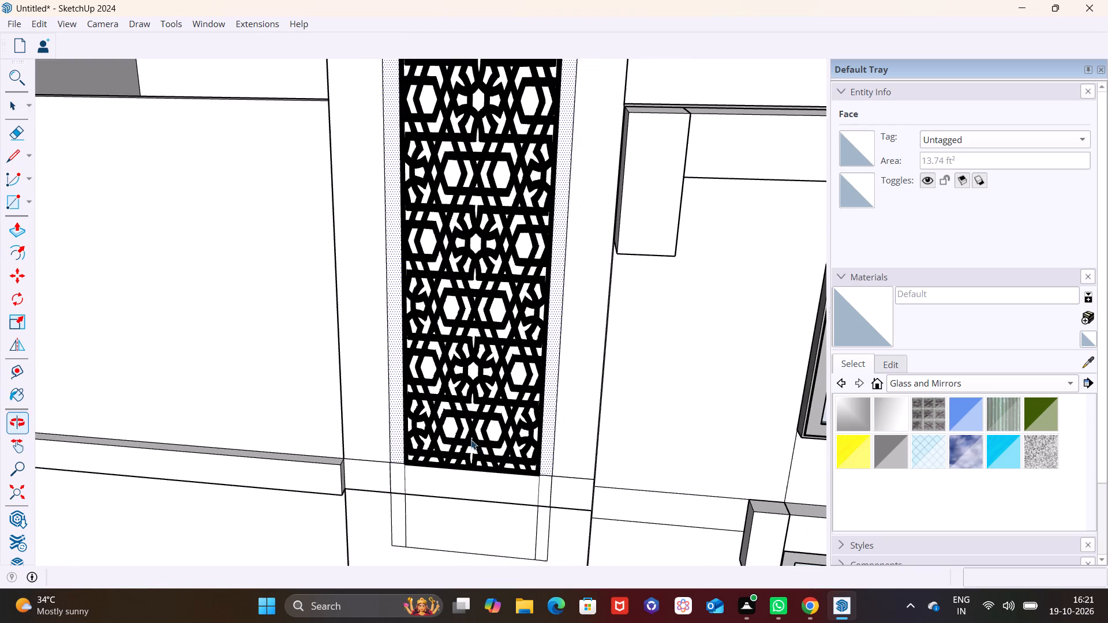
middle_drag(494, 457, 521, 389)
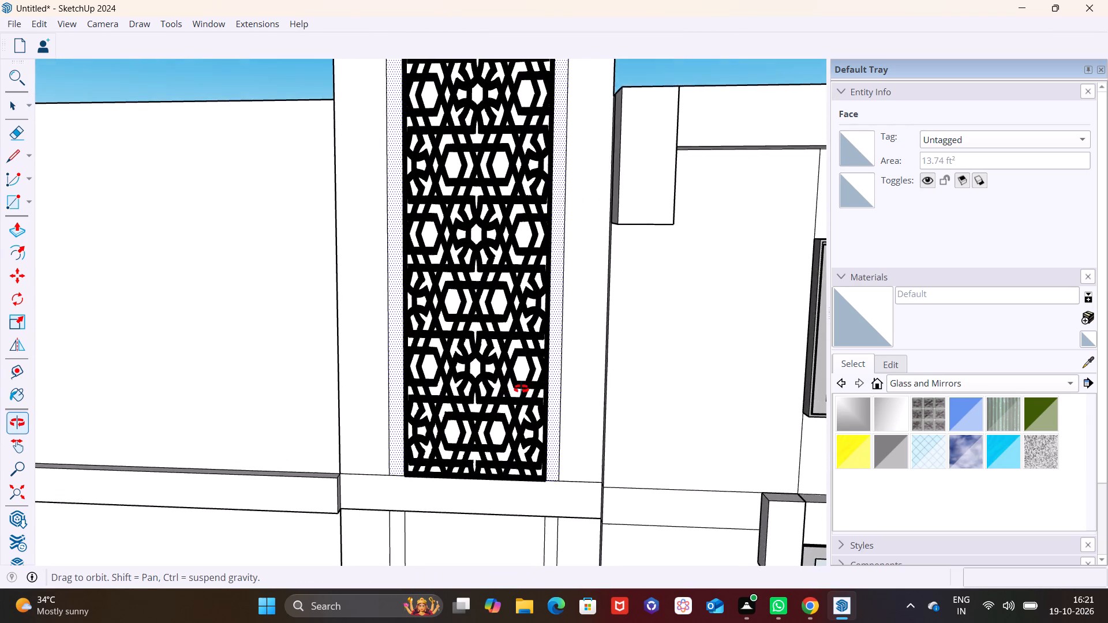
middle_drag(521, 389, 540, 398)
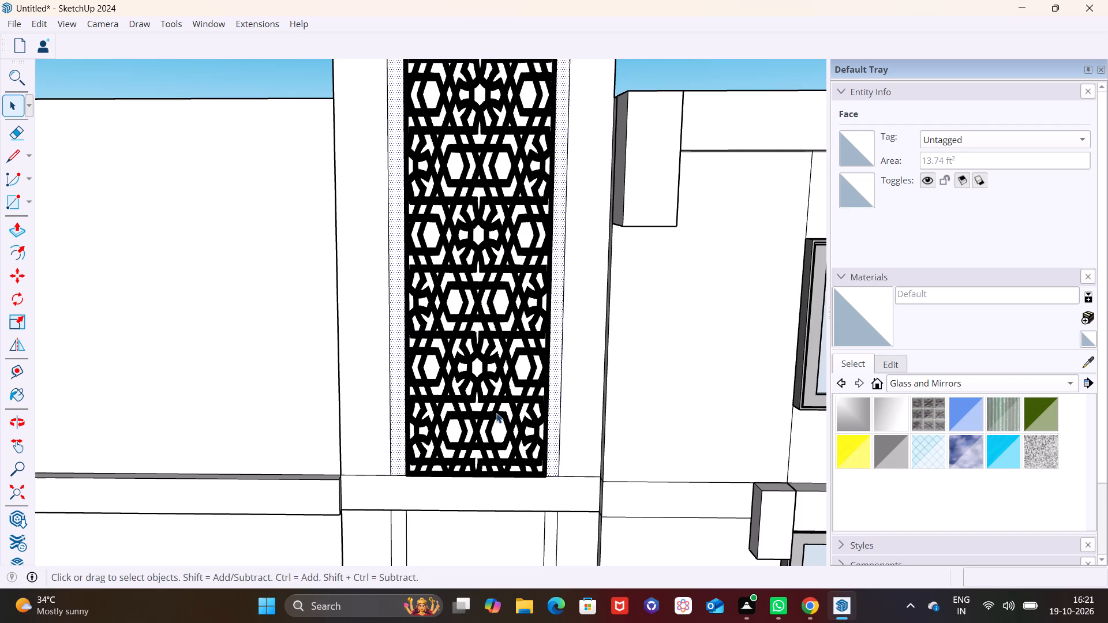
scroll(496, 415, down, 5)
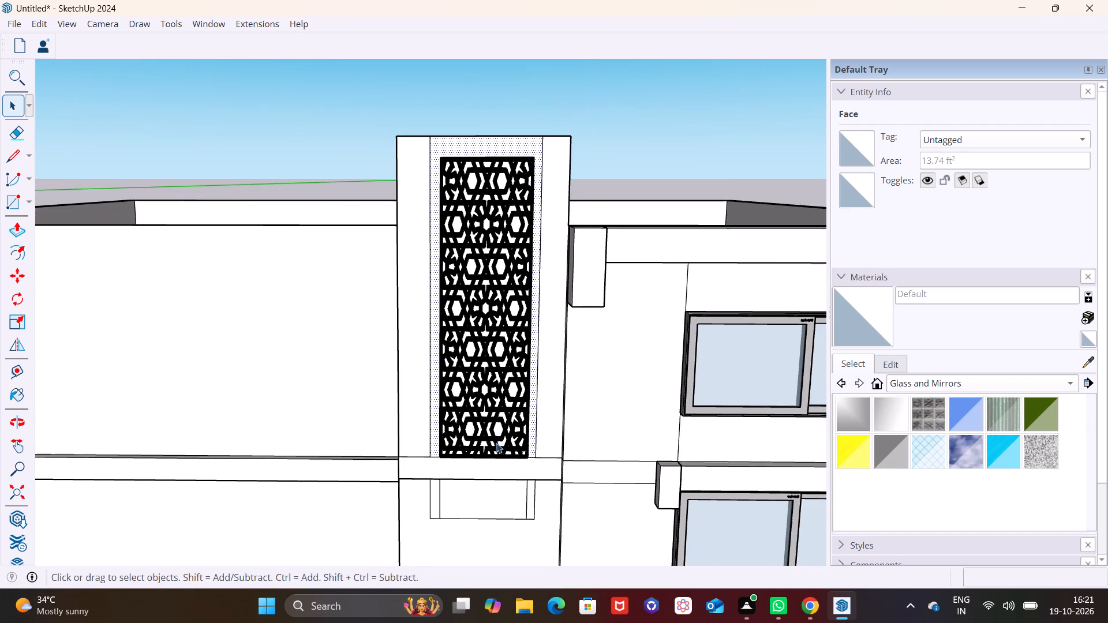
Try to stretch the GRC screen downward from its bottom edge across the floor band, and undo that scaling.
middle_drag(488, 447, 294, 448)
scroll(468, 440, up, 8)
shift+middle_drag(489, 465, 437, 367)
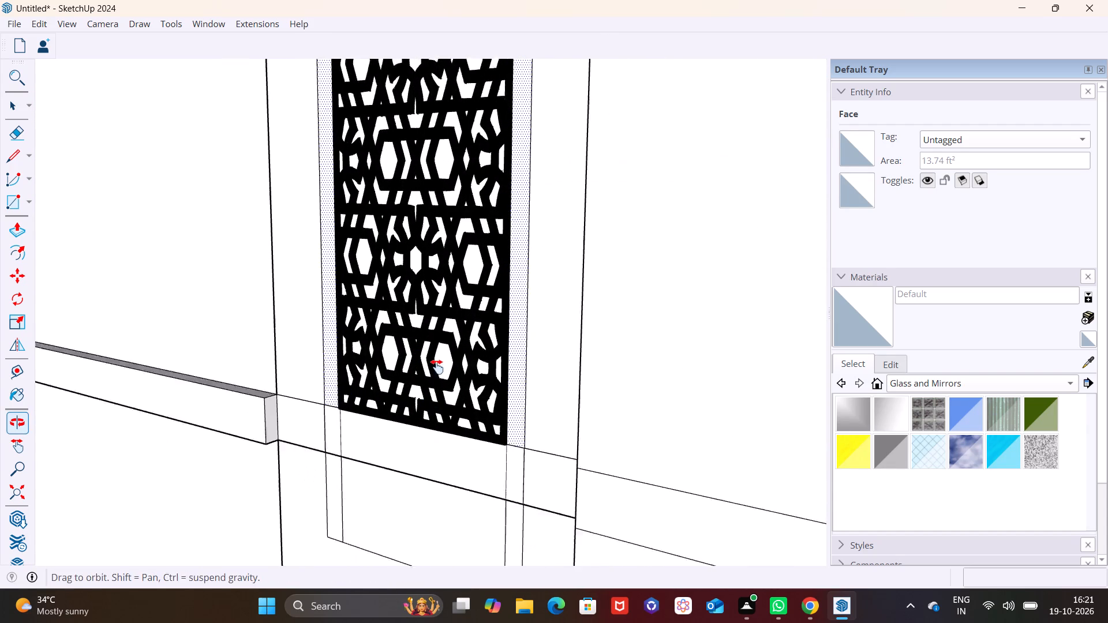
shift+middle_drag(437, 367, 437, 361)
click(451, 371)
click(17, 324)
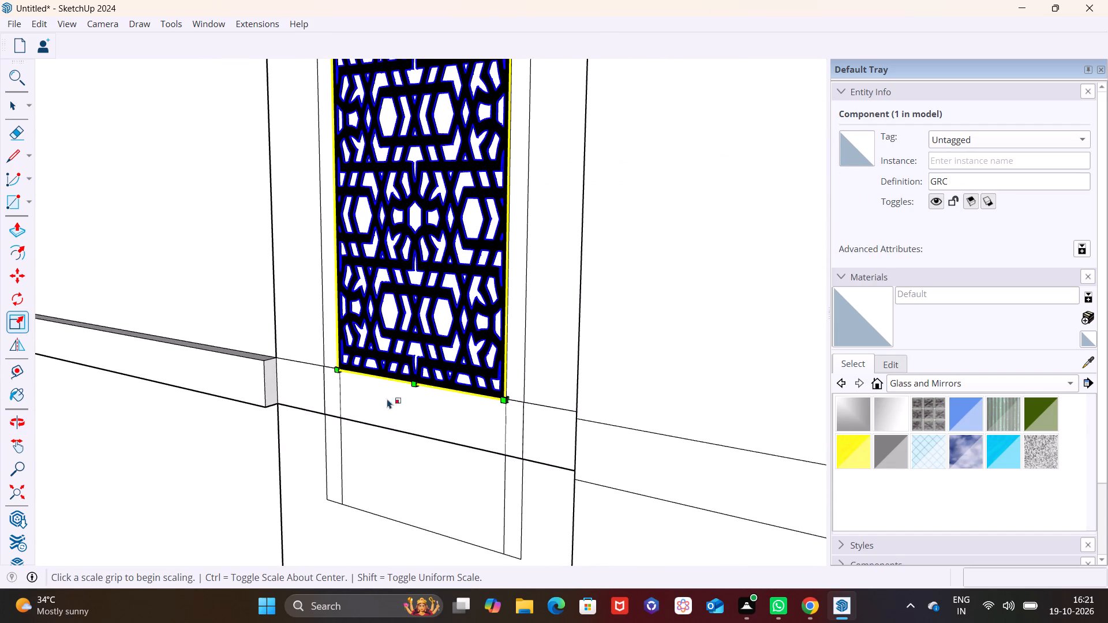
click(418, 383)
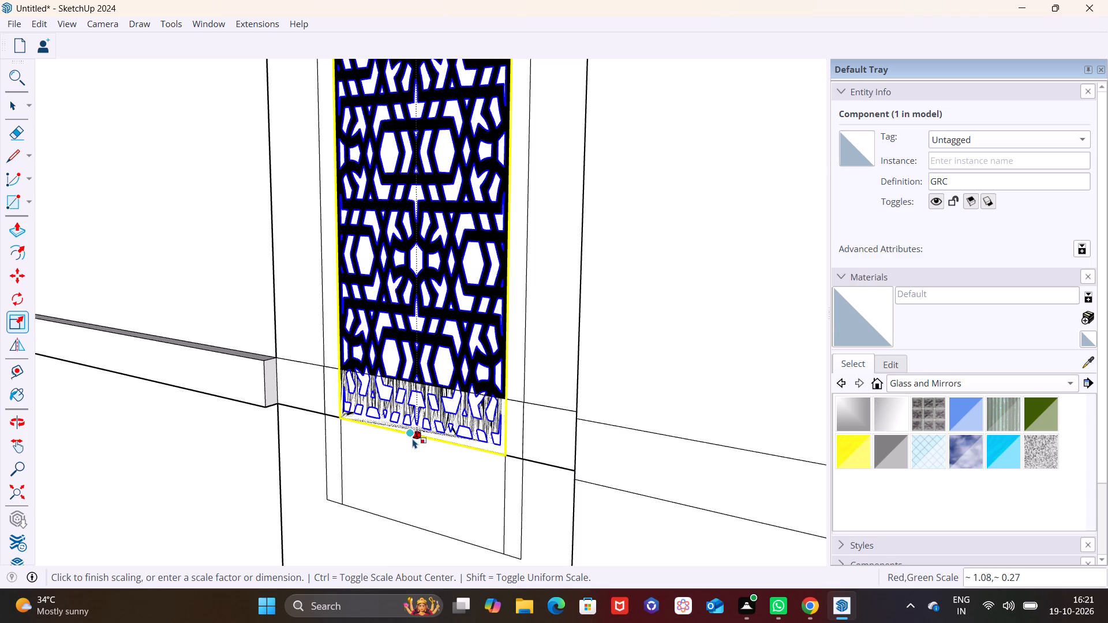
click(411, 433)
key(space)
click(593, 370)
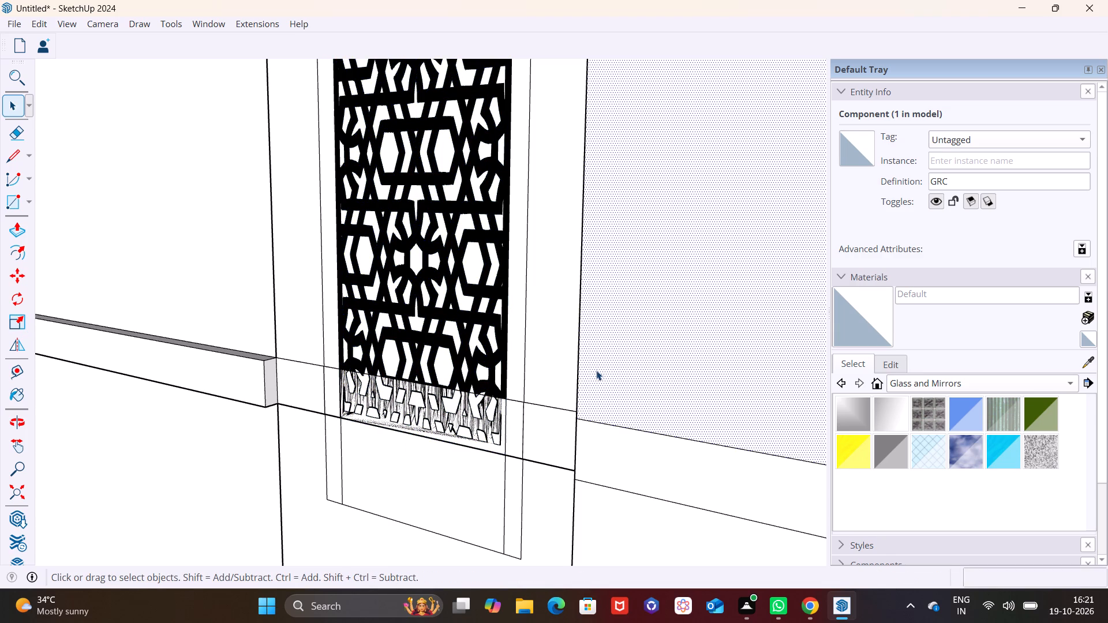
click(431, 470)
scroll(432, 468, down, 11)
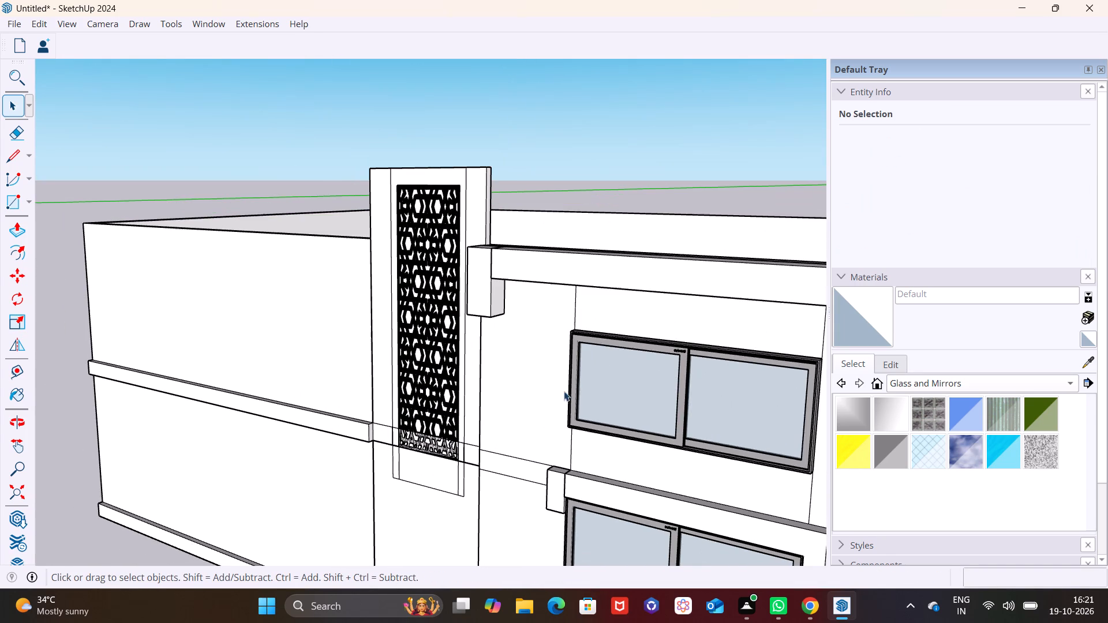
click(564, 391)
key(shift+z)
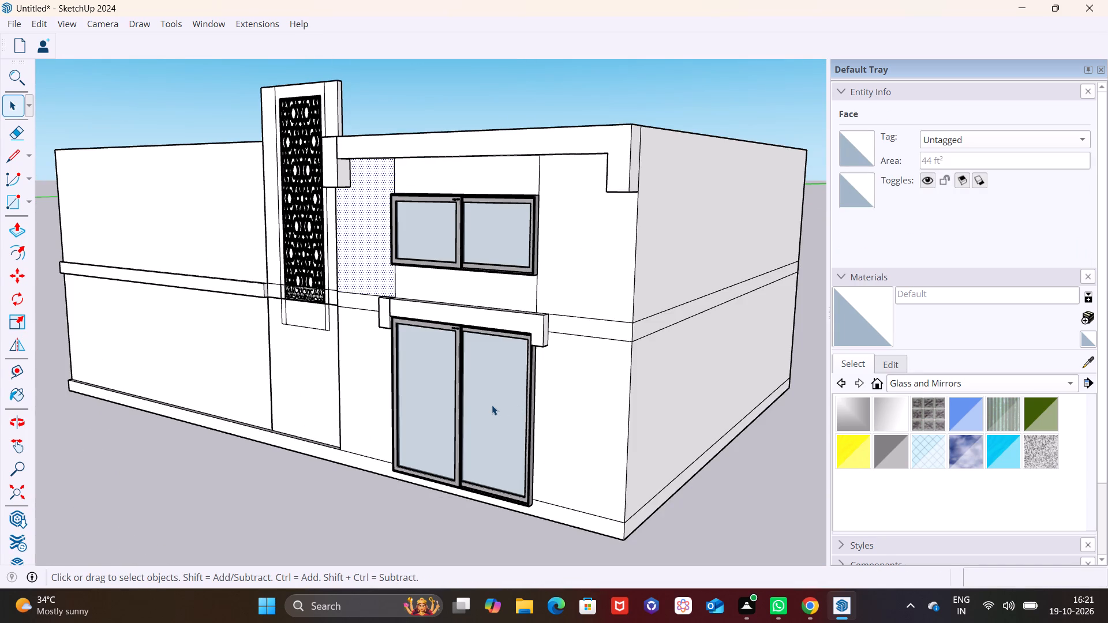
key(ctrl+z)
Open the GRC screen component for editing and paint its nested pattern component with 0021_DarkRed from the Colors-Named materials.
click(302, 253)
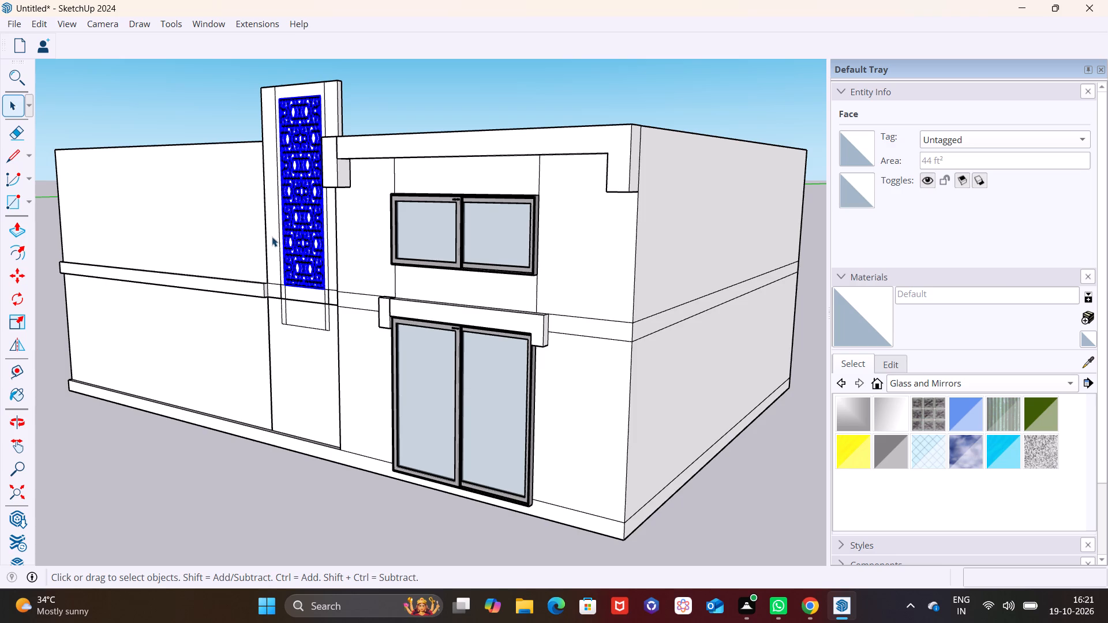
scroll(309, 249, up, 7)
middle_drag(310, 245, 314, 282)
key(x)
key(x)
key(x)
key(x)
scroll(295, 267, up, 1)
shift+middle_drag(295, 267, 302, 392)
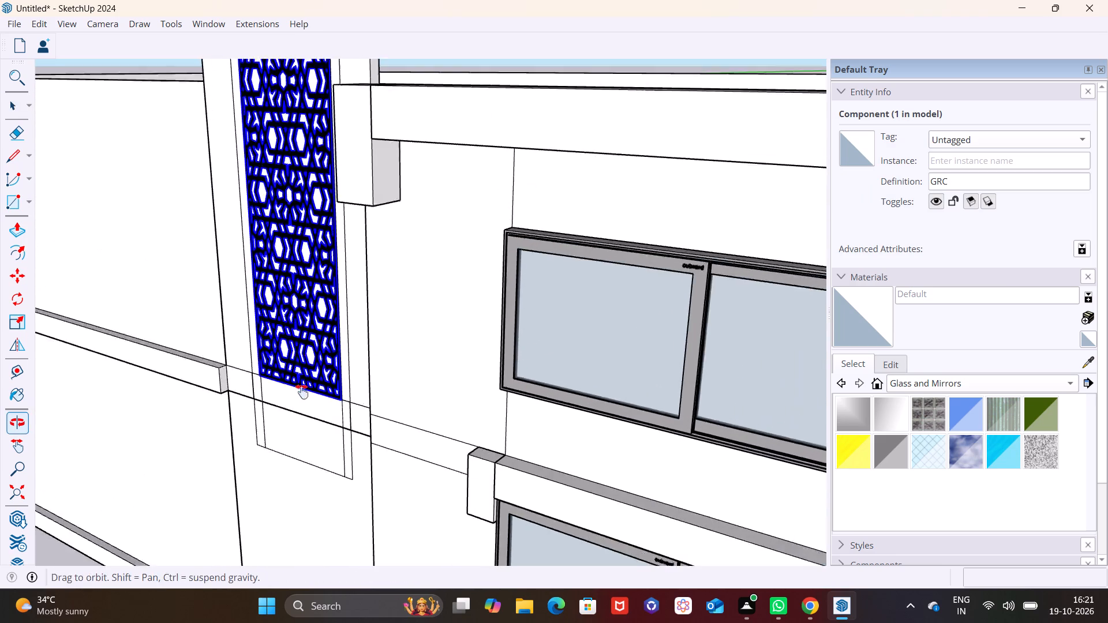
shift+middle_drag(302, 392, 305, 411)
double_click(317, 283)
click(324, 284)
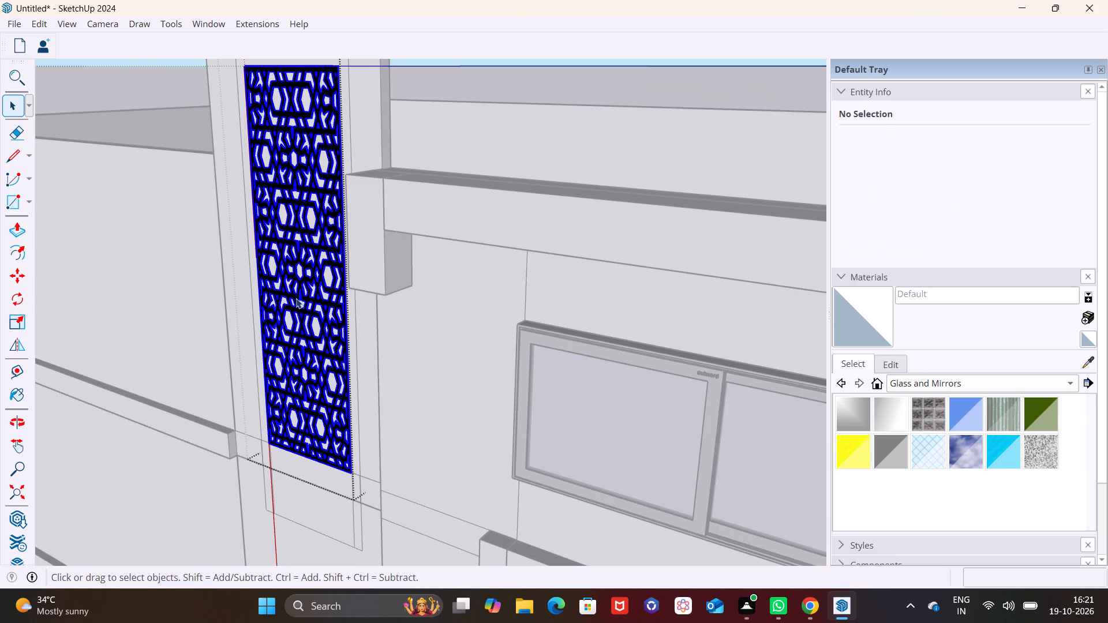
click(922, 385)
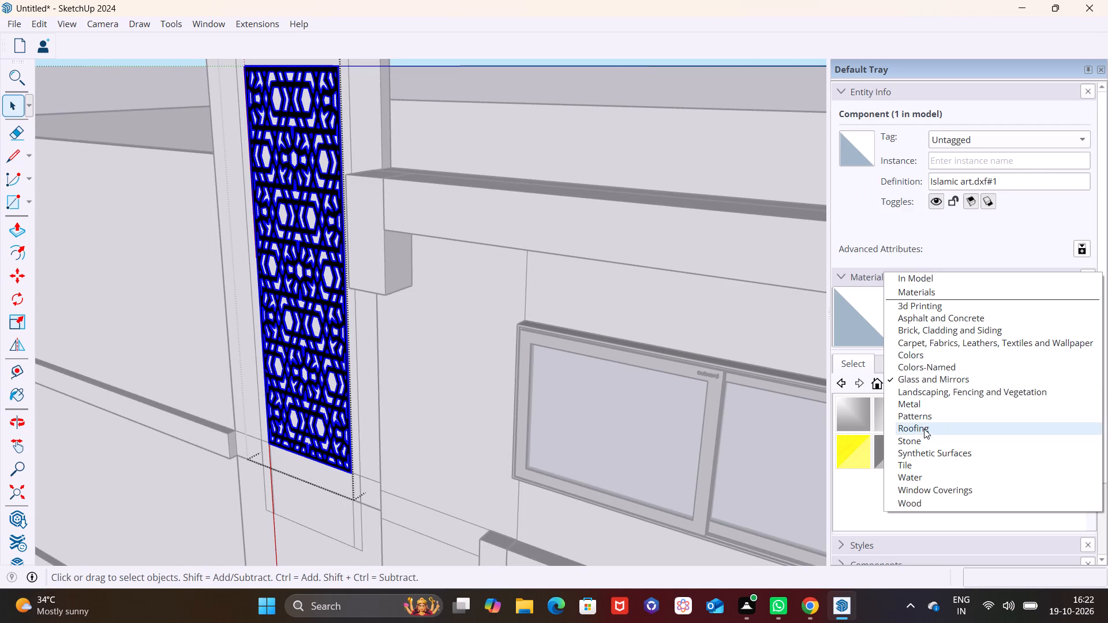
click(911, 370)
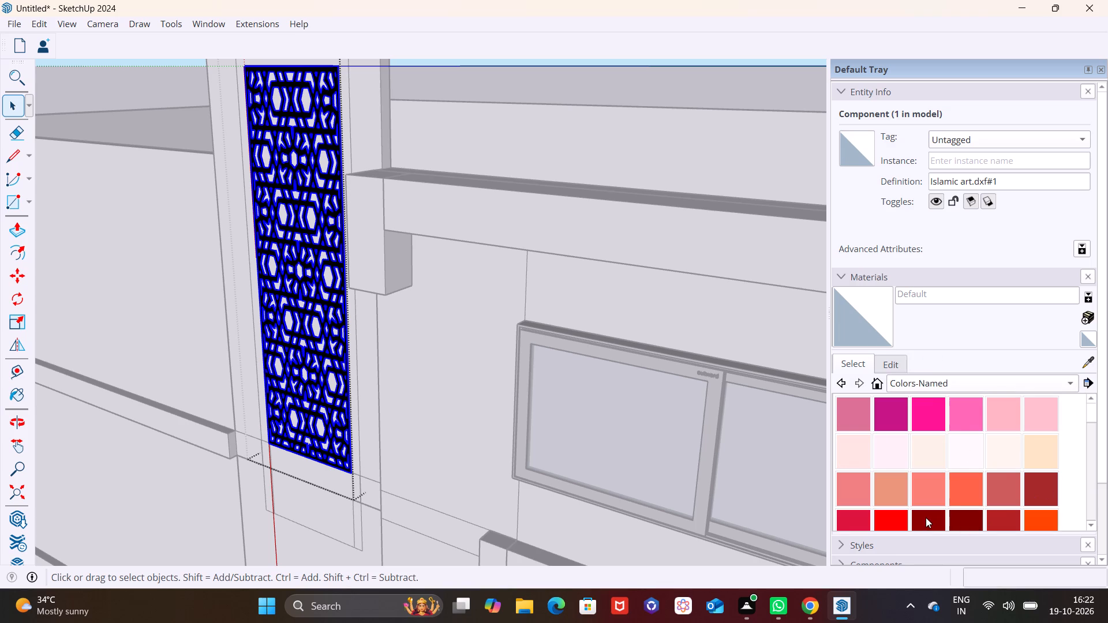
click(923, 516)
click(335, 302)
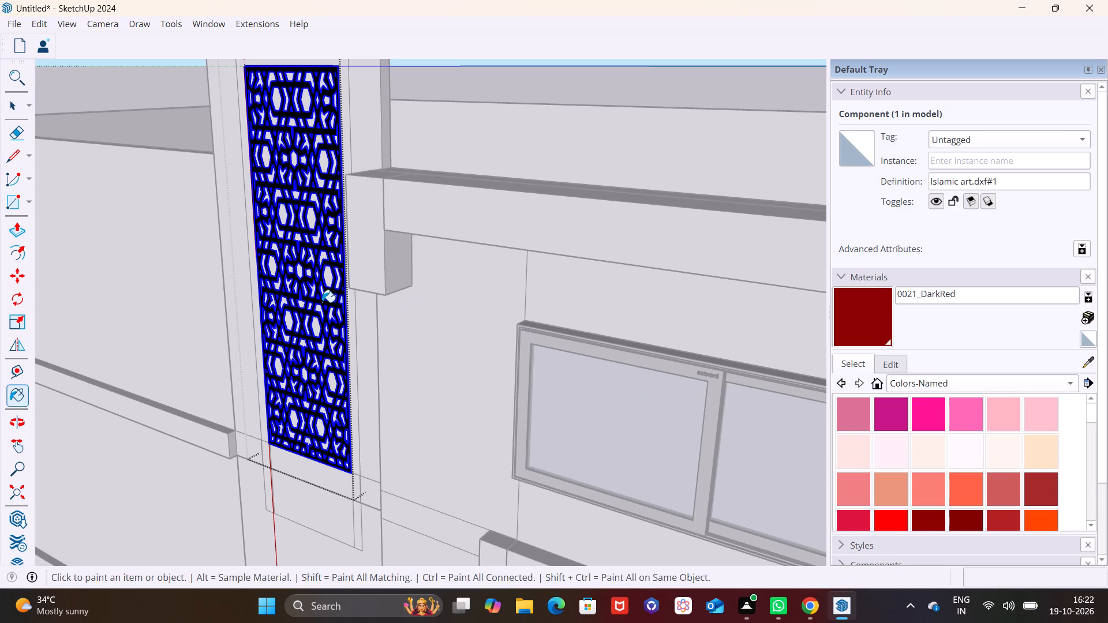
click(322, 302)
scroll(327, 302, up, 12)
key(space)
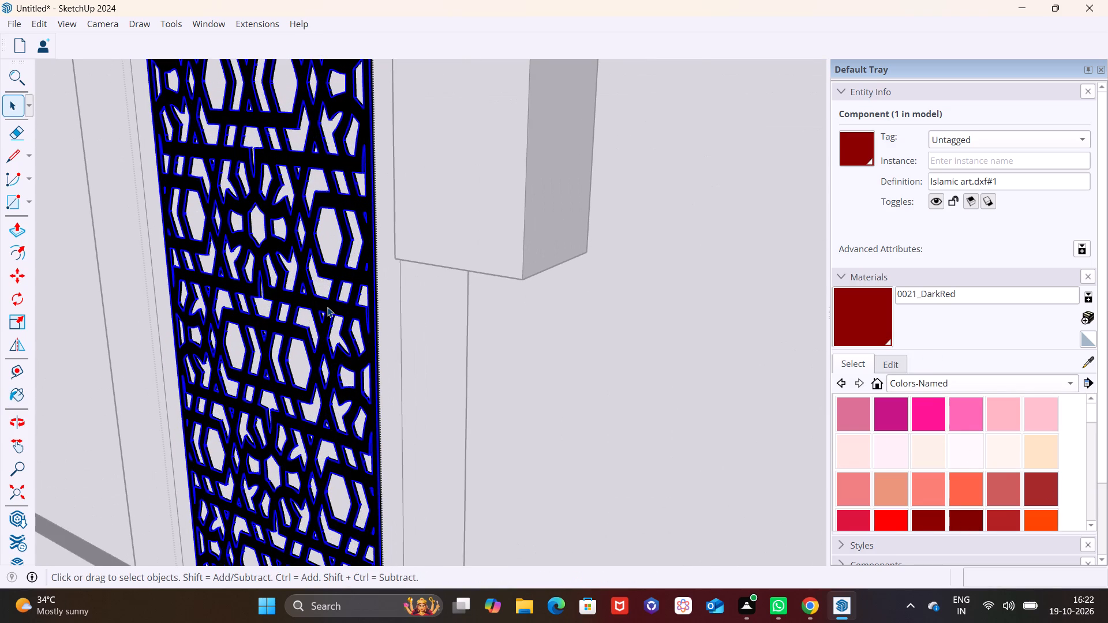
click(327, 307)
click(516, 342)
Examine the GRC screen, the front face and the roof parapet of the whole building from several angles and distances.
scroll(469, 347, down, 13)
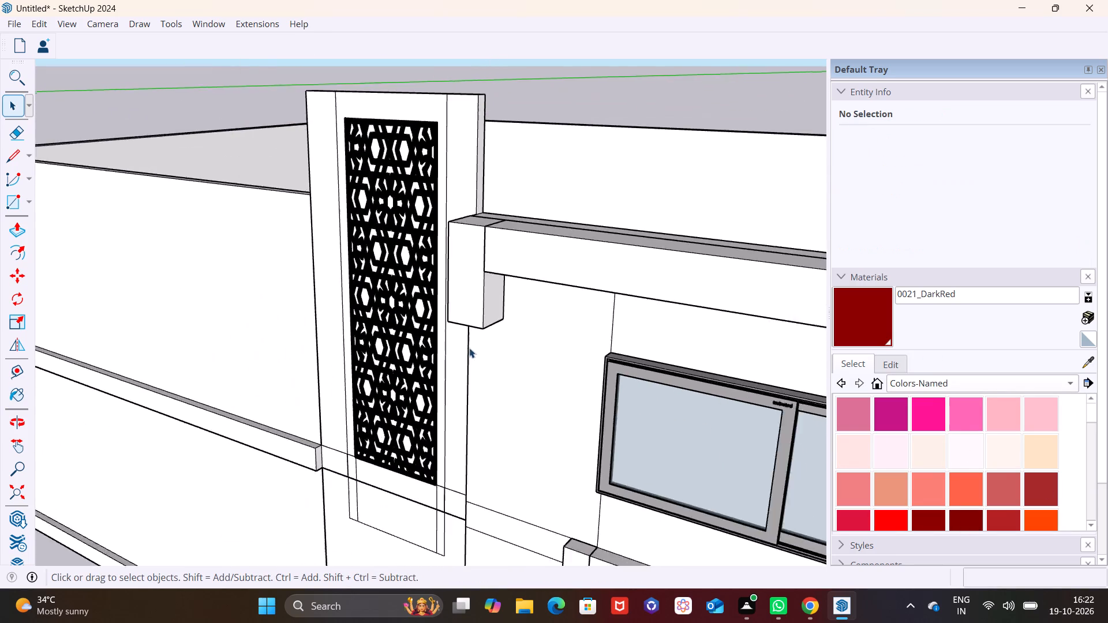
scroll(469, 348, down, 5)
middle_drag(527, 355, 783, 333)
click(754, 202)
middle_drag(695, 315, 693, 316)
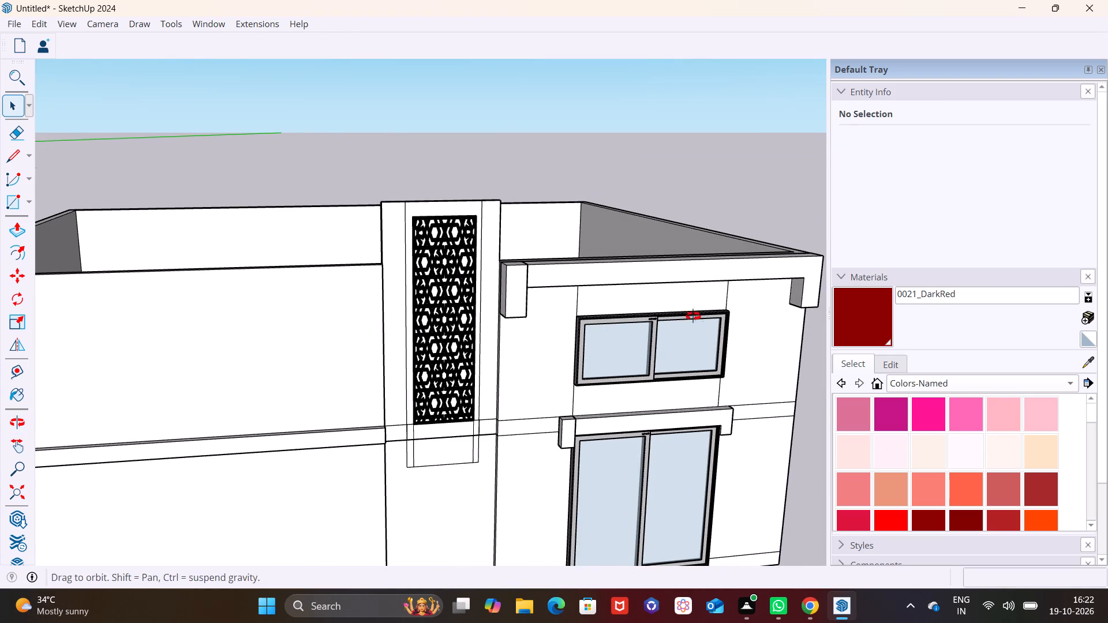
middle_drag(693, 316, 620, 286)
scroll(576, 392, down, 4)
shift+middle_drag(560, 397, 522, 358)
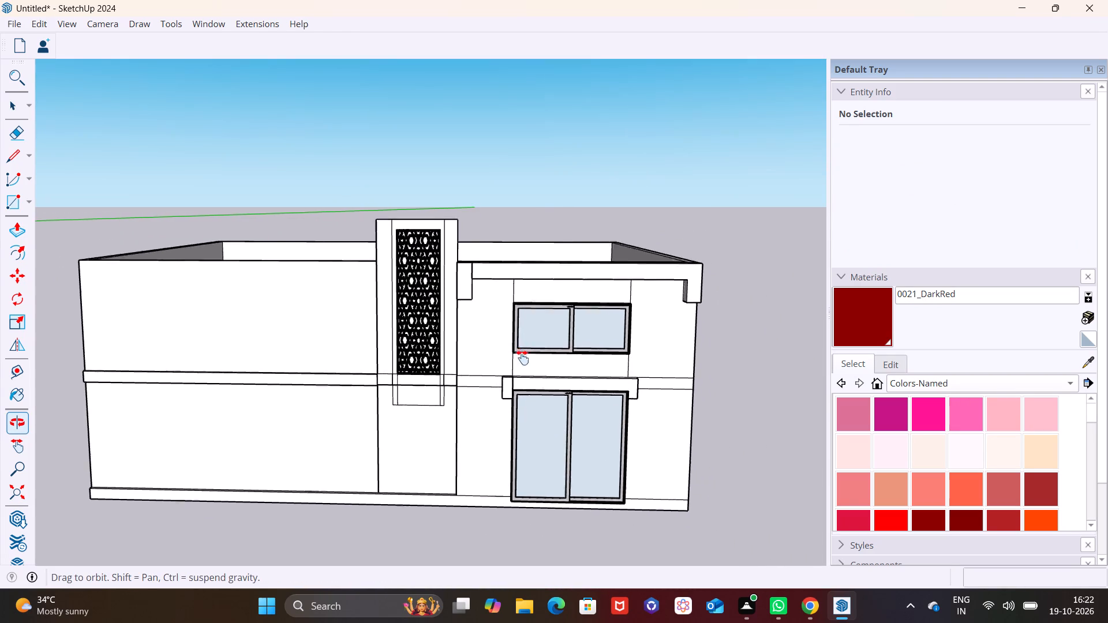
shift+middle_drag(522, 358, 548, 388)
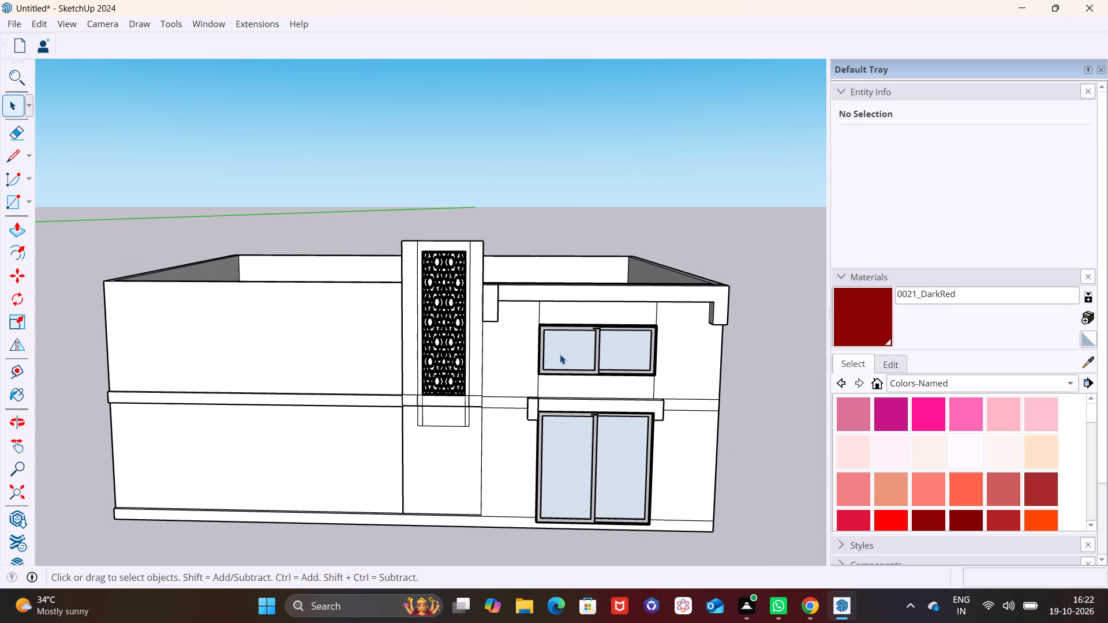
shift+middle_drag(559, 358, 608, 361)
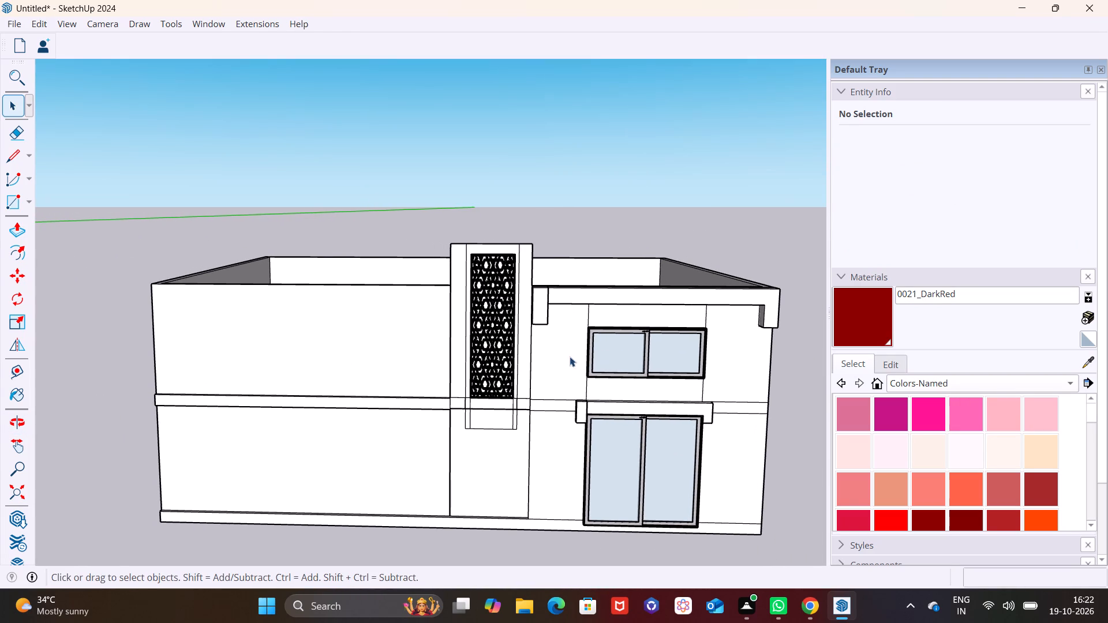
middle_drag(585, 346, 768, 374)
shift+middle_drag(516, 326, 505, 410)
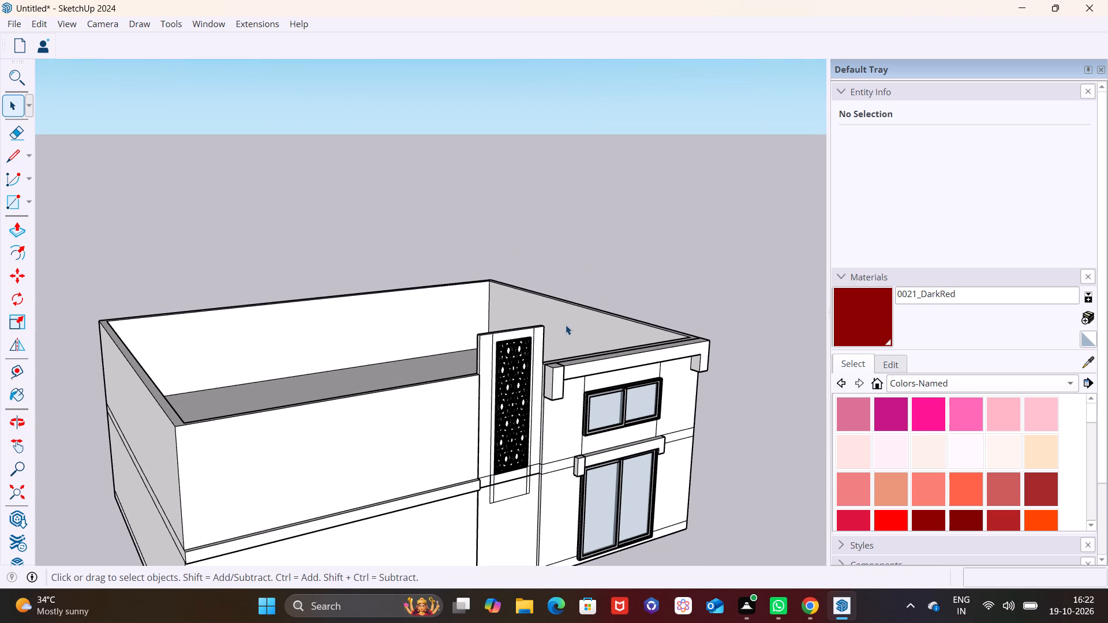
middle_drag(558, 354, 460, 333)
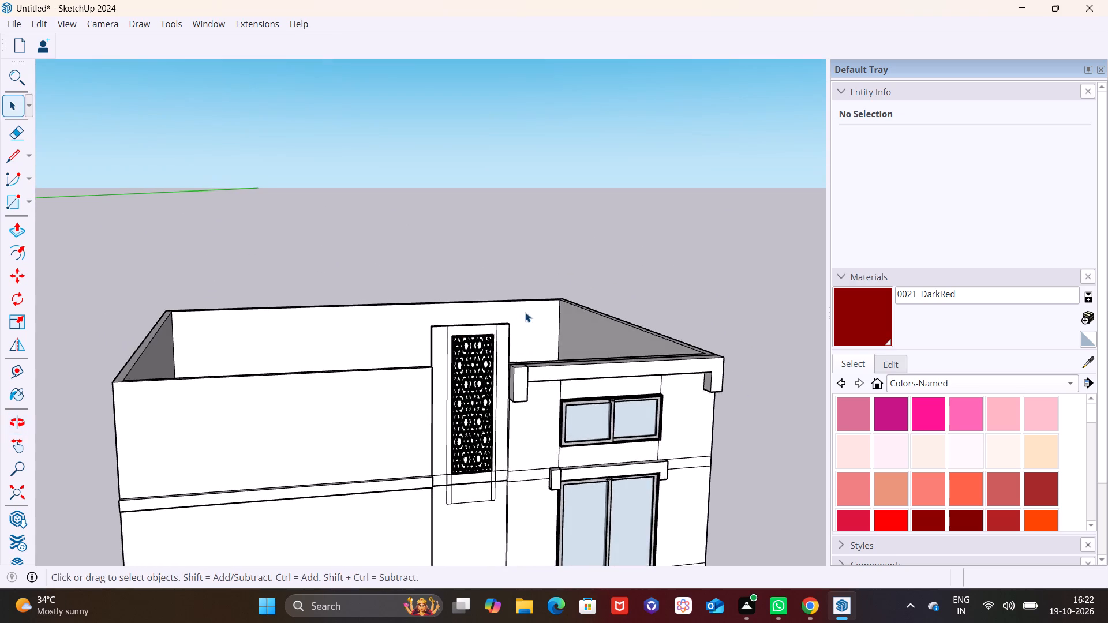
scroll(531, 317, down, 2)
middle_drag(504, 356, 436, 383)
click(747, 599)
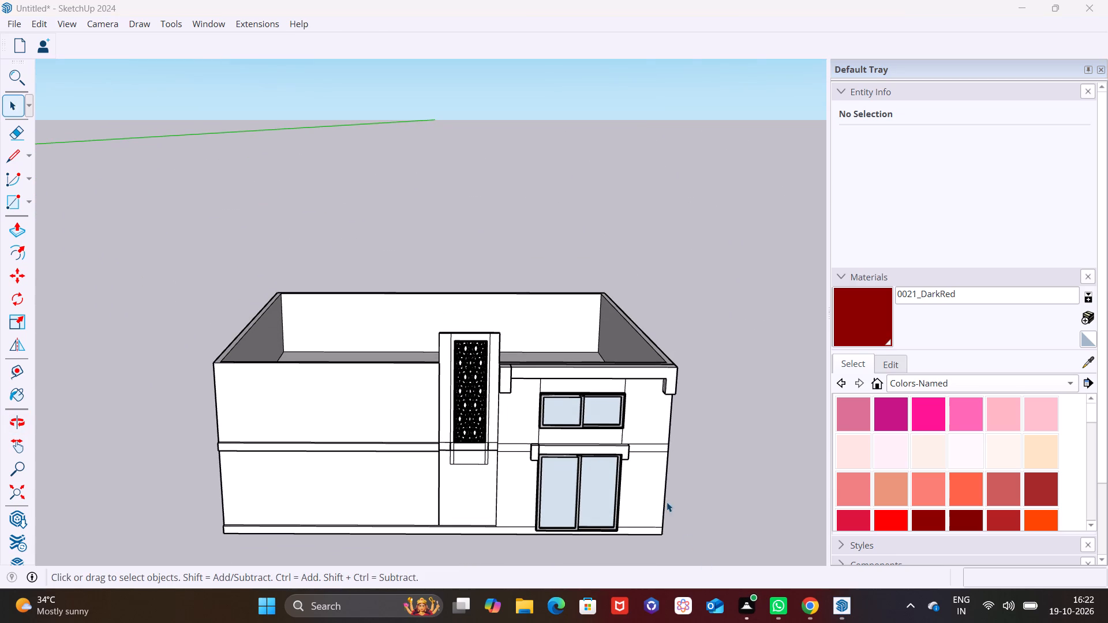
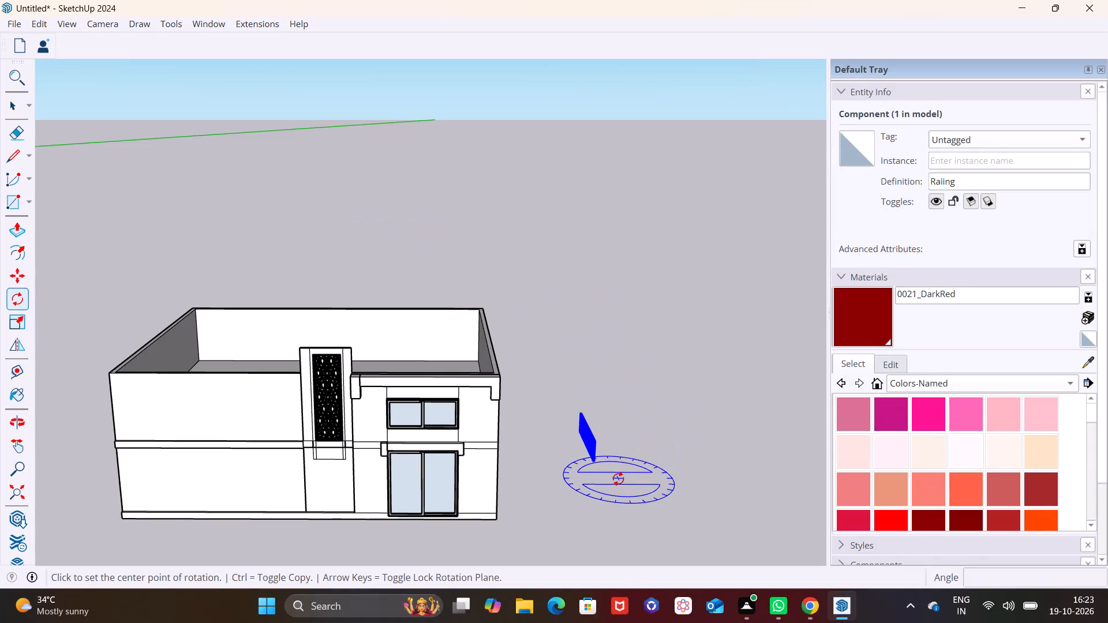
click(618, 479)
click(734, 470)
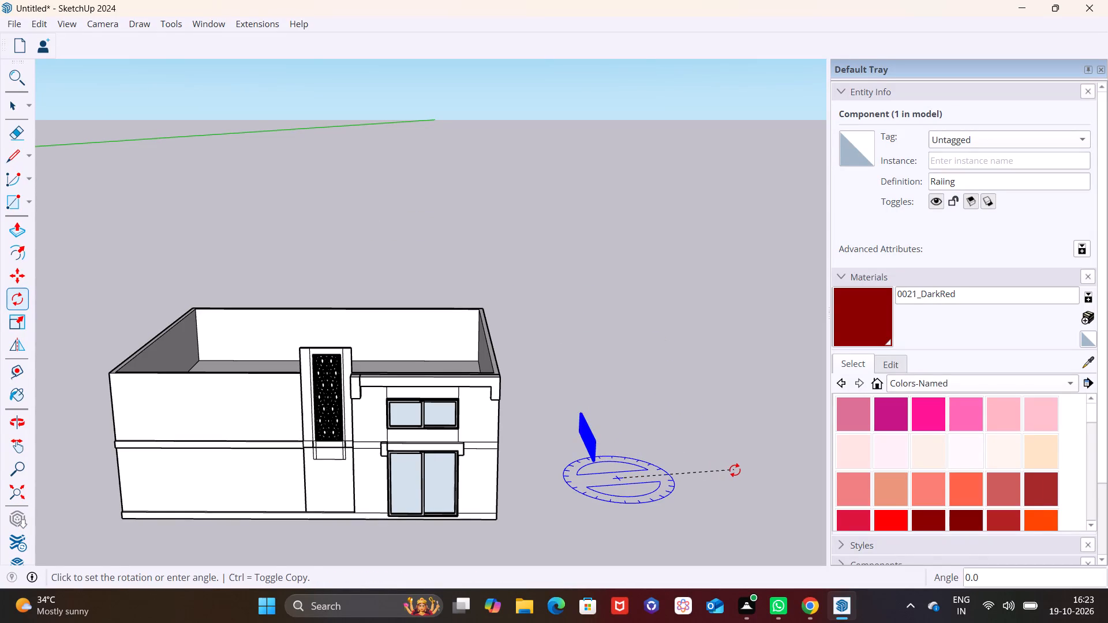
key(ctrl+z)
Rotate the railing component 90 degrees on the ground plane so it runs parallel to the building's front face.
click(622, 482)
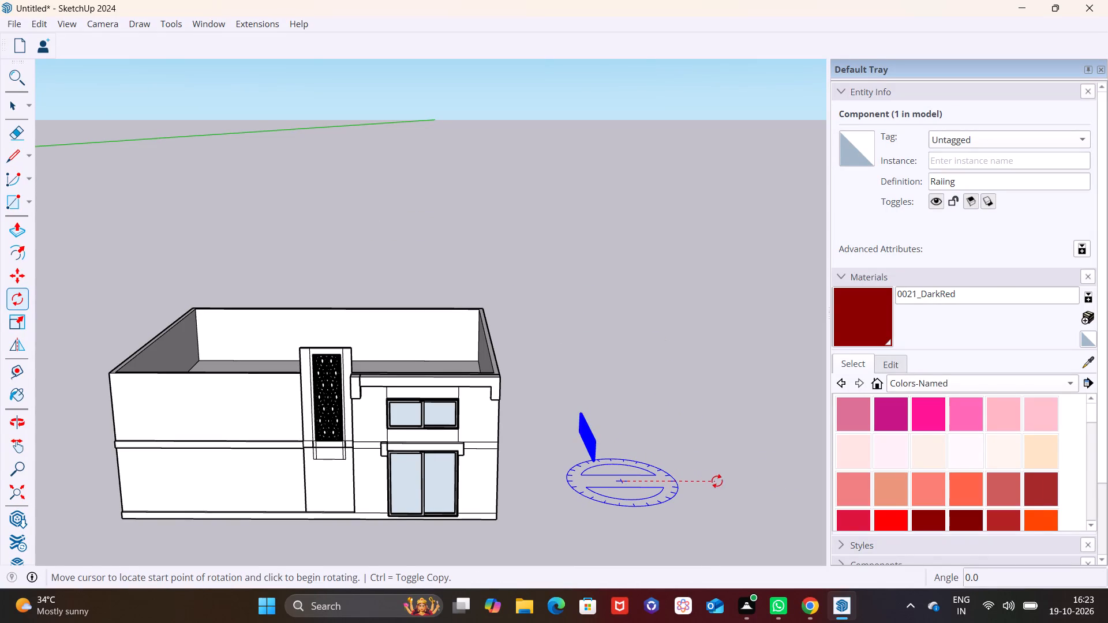
click(727, 486)
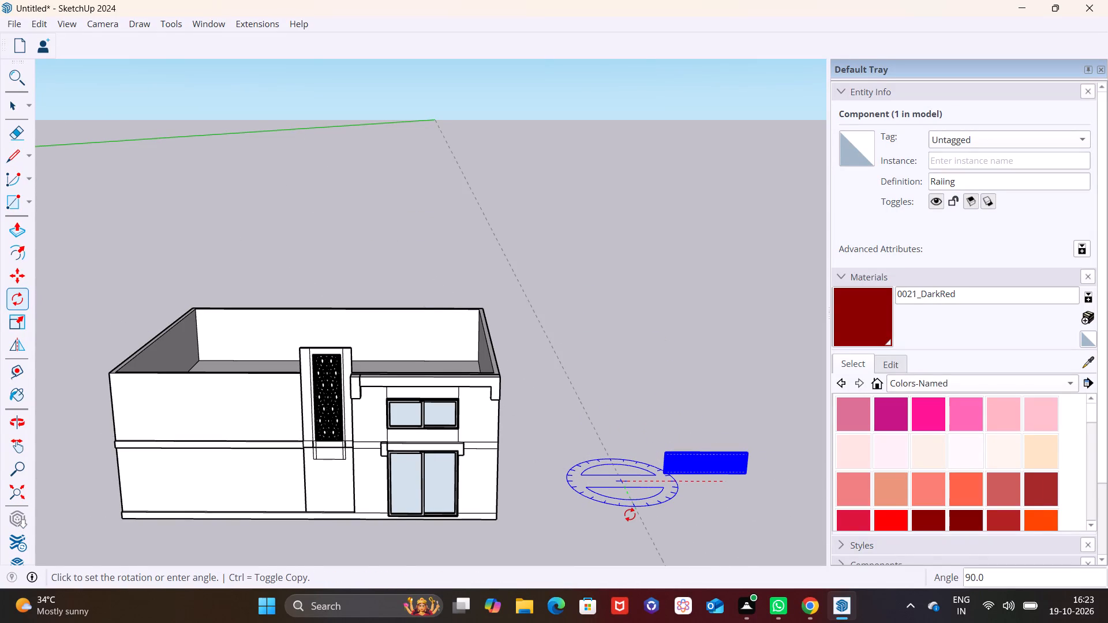
click(630, 515)
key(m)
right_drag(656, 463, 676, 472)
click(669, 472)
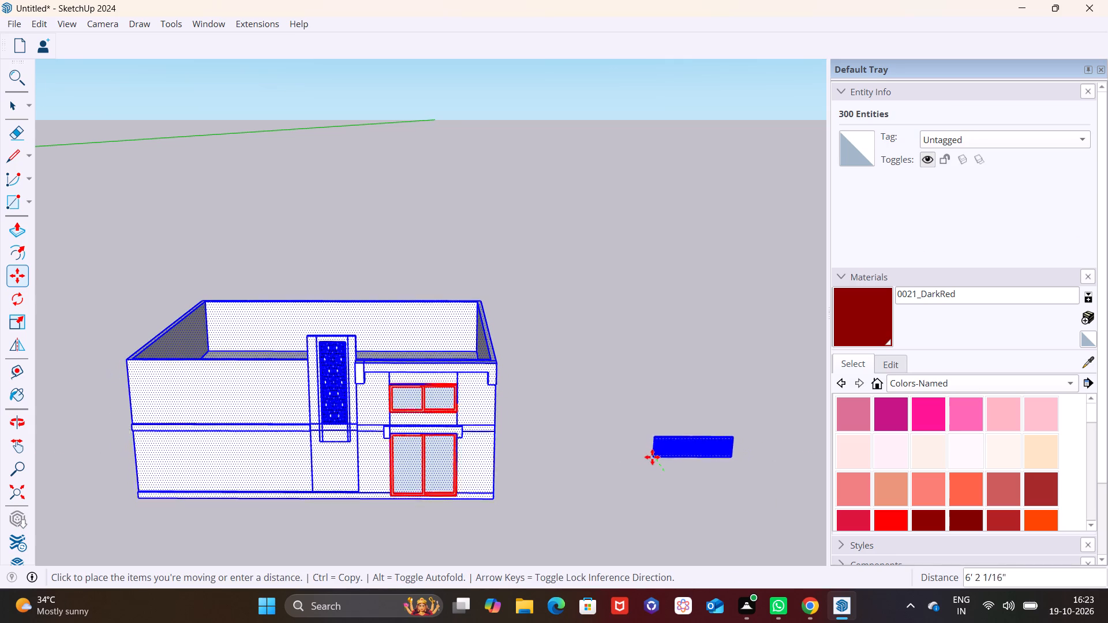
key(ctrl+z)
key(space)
Move the railing by its bottom end corner onto the front roof ledge above the windows, beside the raised GRC screen panel.
click(626, 456)
click(671, 464)
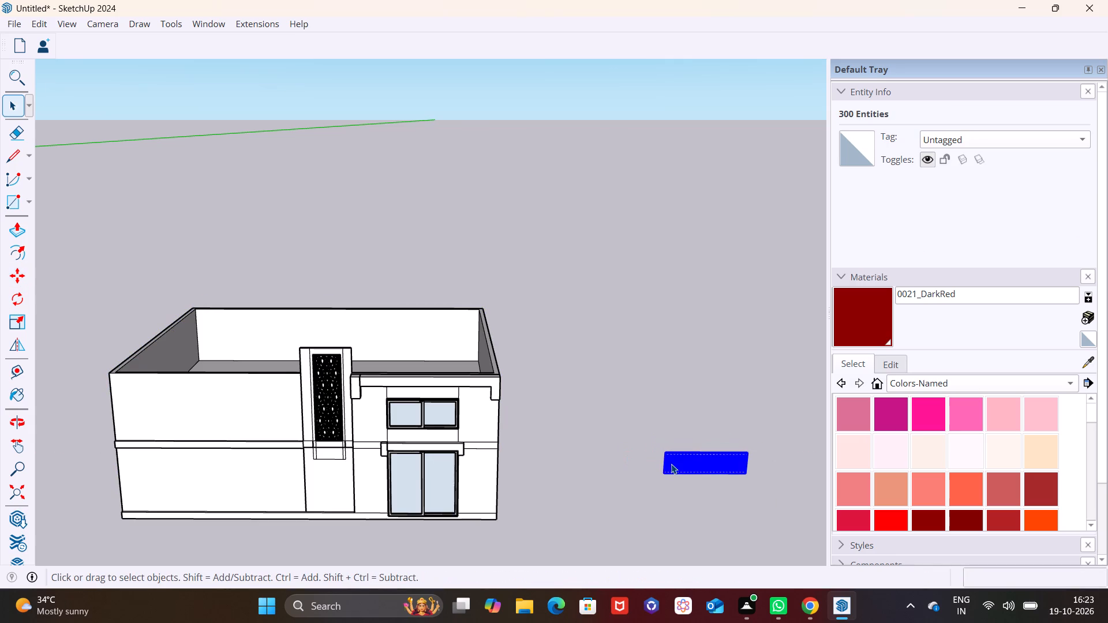
key(n)
key(m)
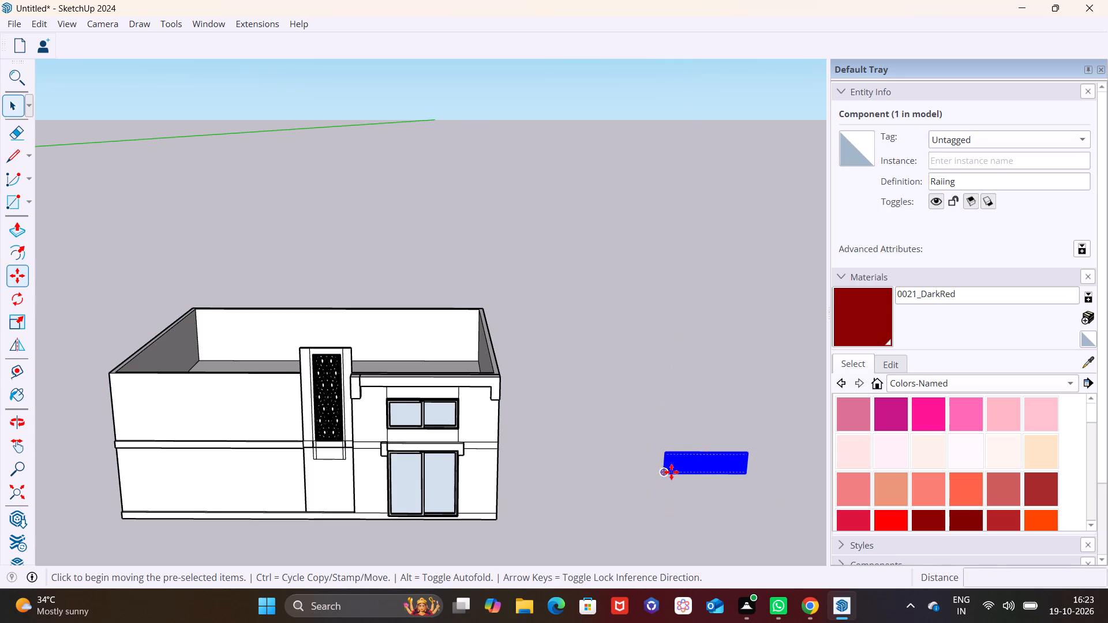
click(667, 472)
scroll(383, 341, up, 2)
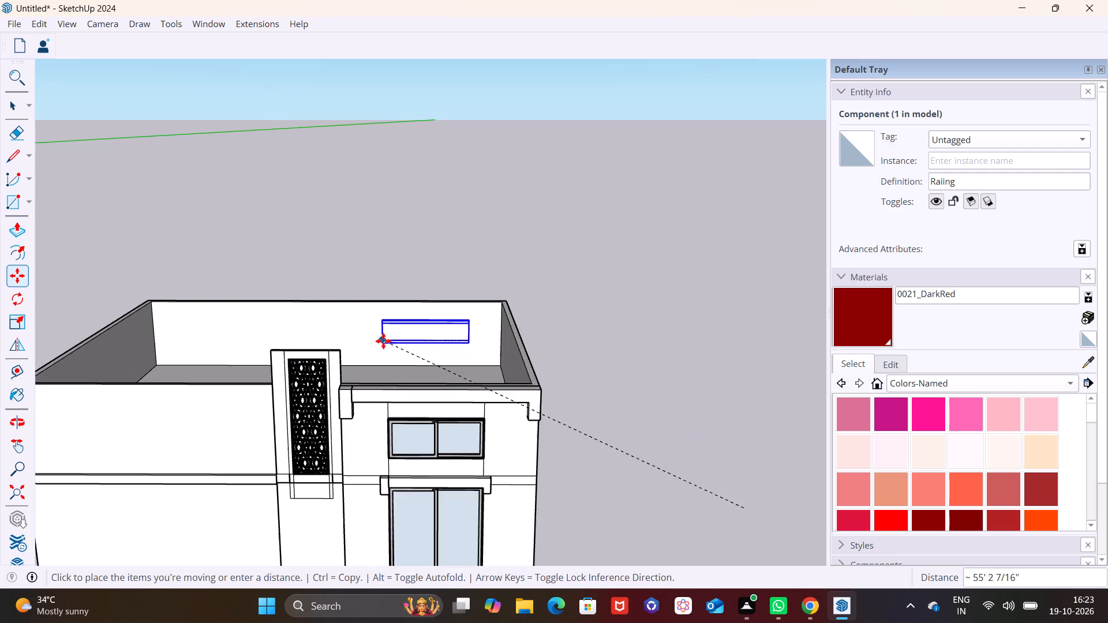
scroll(357, 374, up, 9)
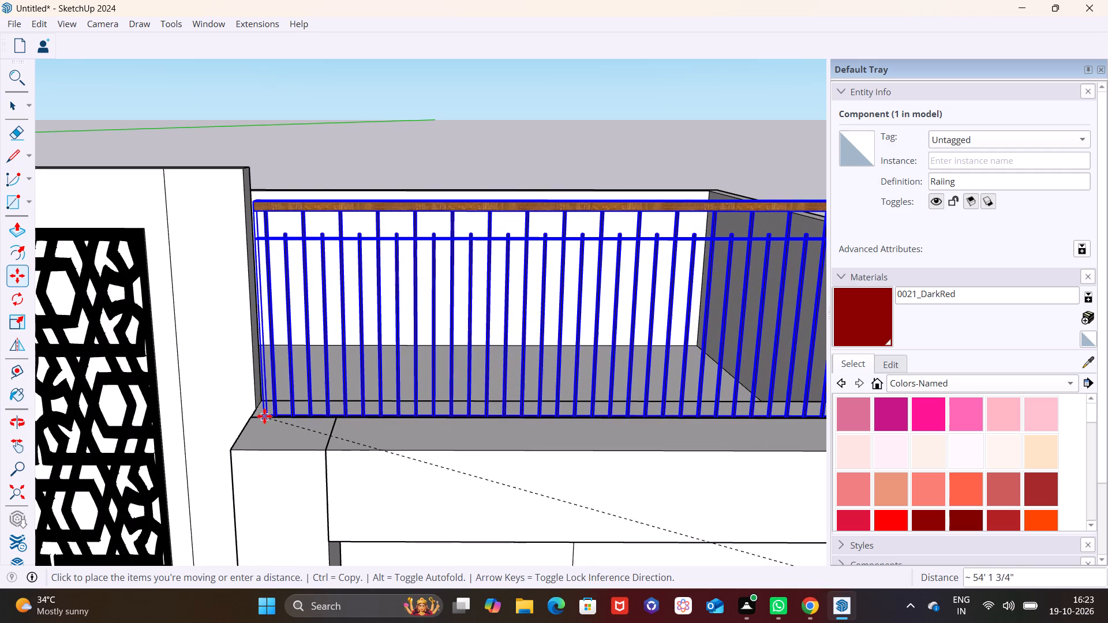
click(261, 415)
key(space)
click(408, 450)
Scale the roof railing's height down from its top to about 0.73.
scroll(448, 441, down, 11)
scroll(555, 440, down, 1)
shift+middle_drag(575, 423, 389, 425)
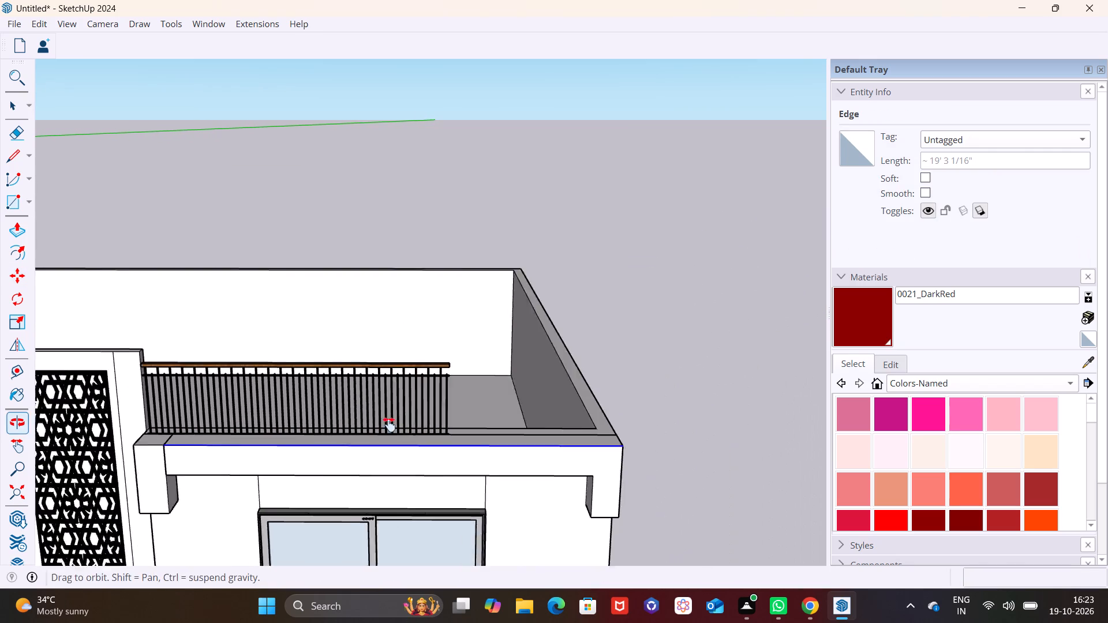
shift+middle_drag(389, 425, 378, 423)
click(336, 404)
middle_drag(378, 389, 541, 377)
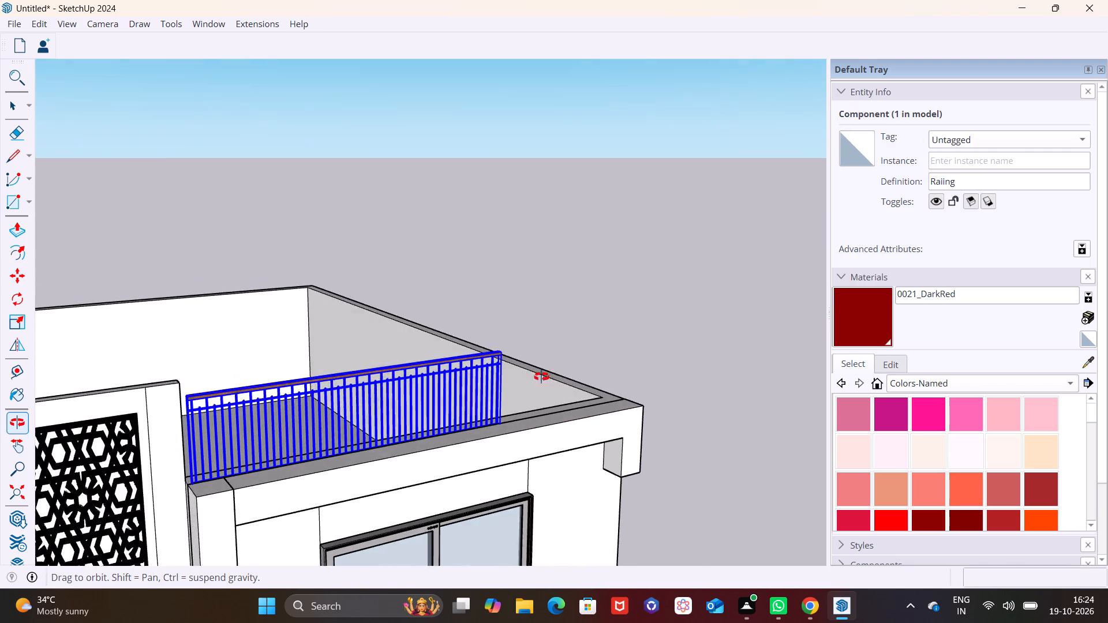
middle_drag(541, 377, 503, 392)
shift+middle_drag(359, 418, 420, 367)
click(22, 320)
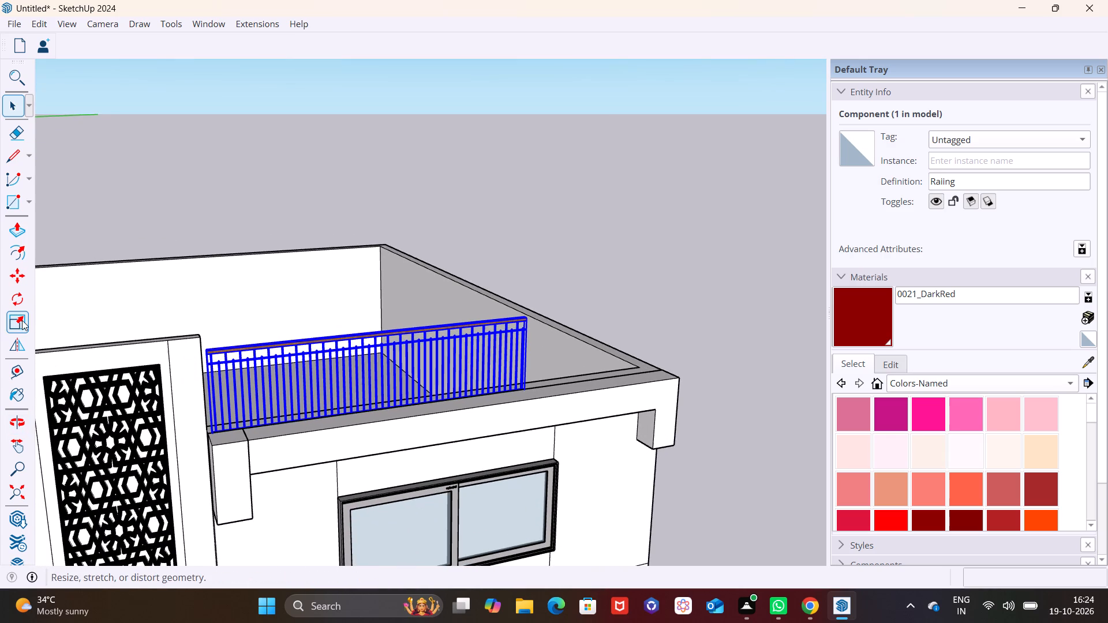
click(372, 327)
scroll(384, 329, up, 8)
scroll(380, 345, down, 2)
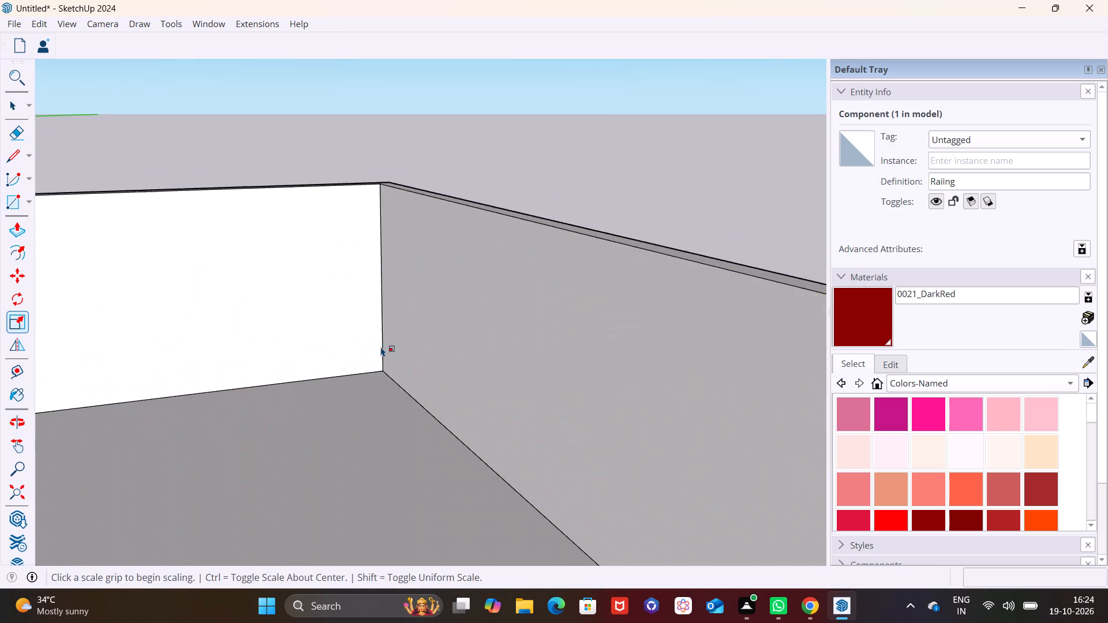
scroll(381, 347, down, 1)
click(369, 366)
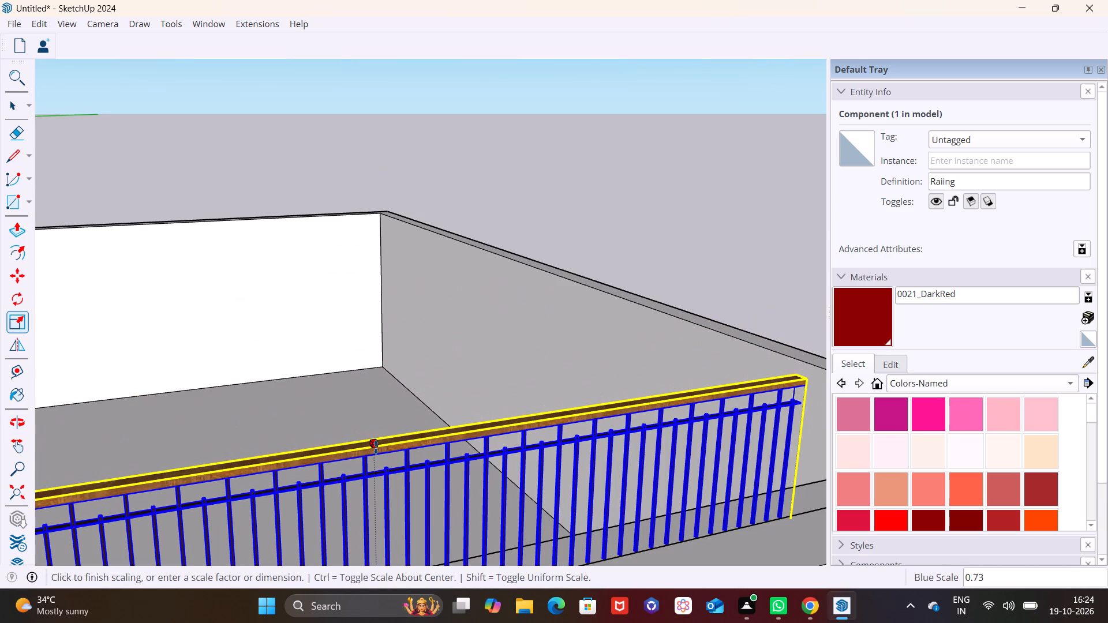
click(377, 449)
Stretch the railing's length along the green axis to about 1.56 so it reaches the building's side wall corner.
scroll(449, 424, down, 6)
middle_drag(482, 455, 303, 400)
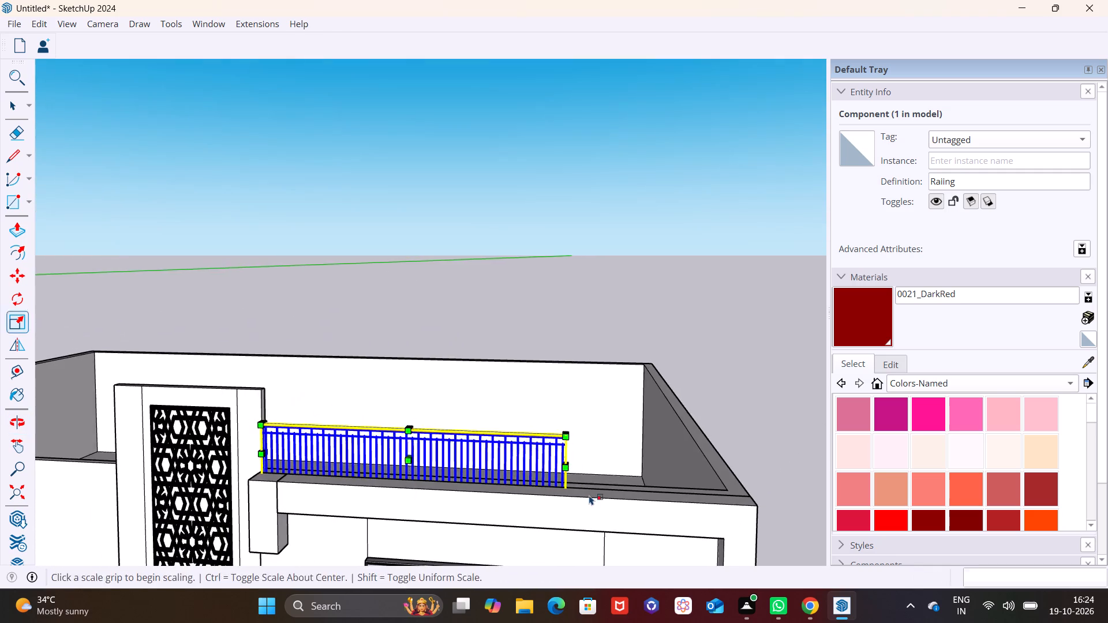
middle_drag(589, 495, 497, 418)
scroll(511, 403, up, 7)
scroll(486, 393, down, 7)
middle_drag(476, 403, 404, 405)
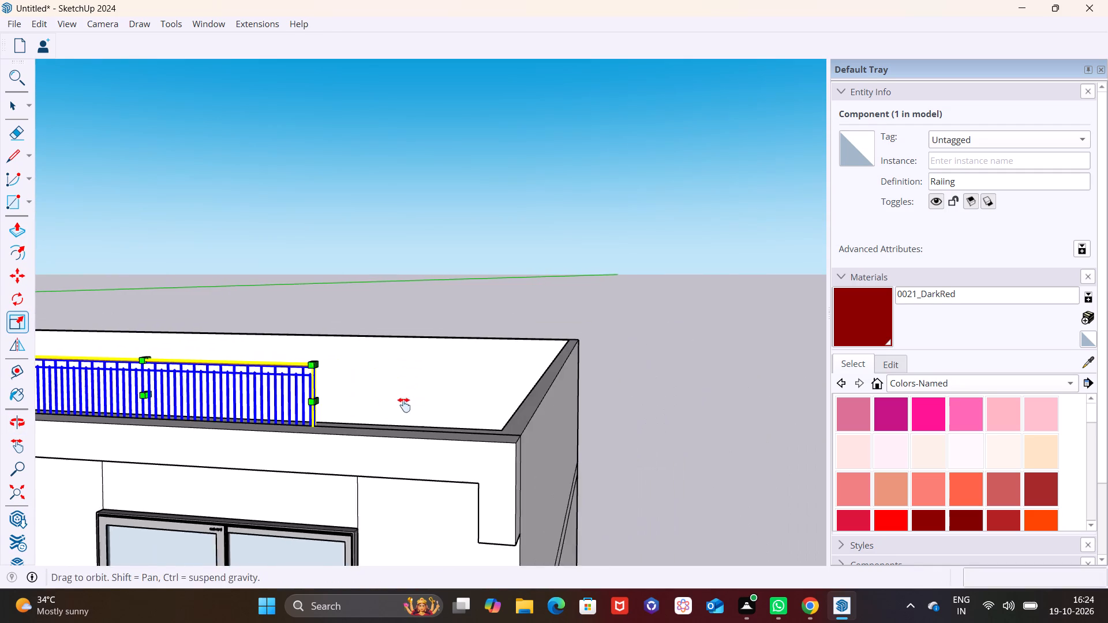
middle_drag(404, 405, 402, 405)
middle_drag(422, 416, 368, 437)
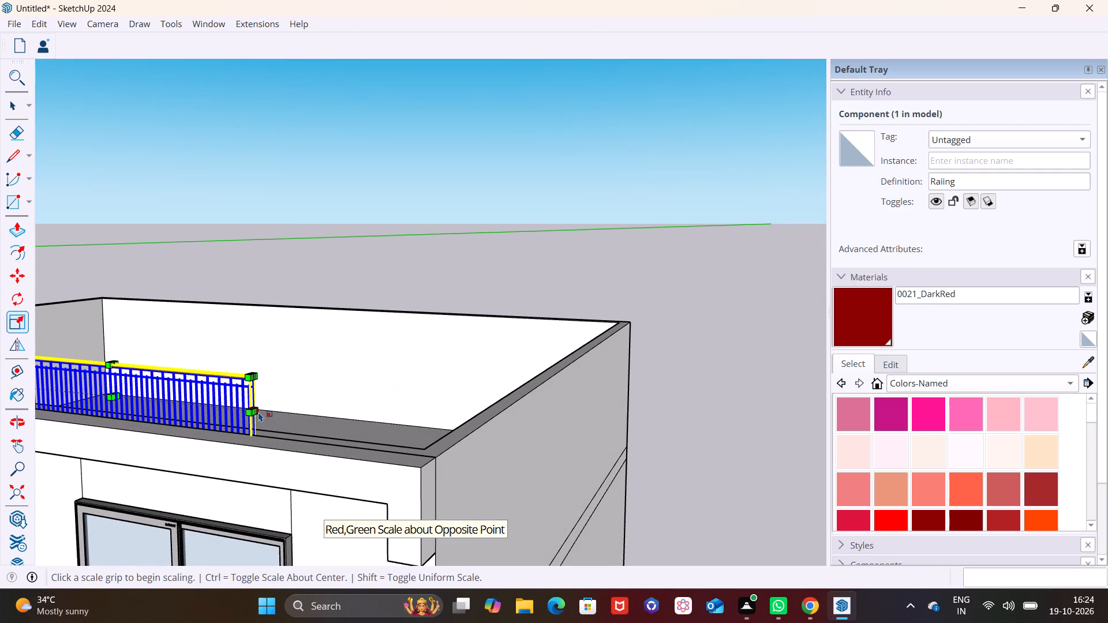
scroll(260, 413, up, 4)
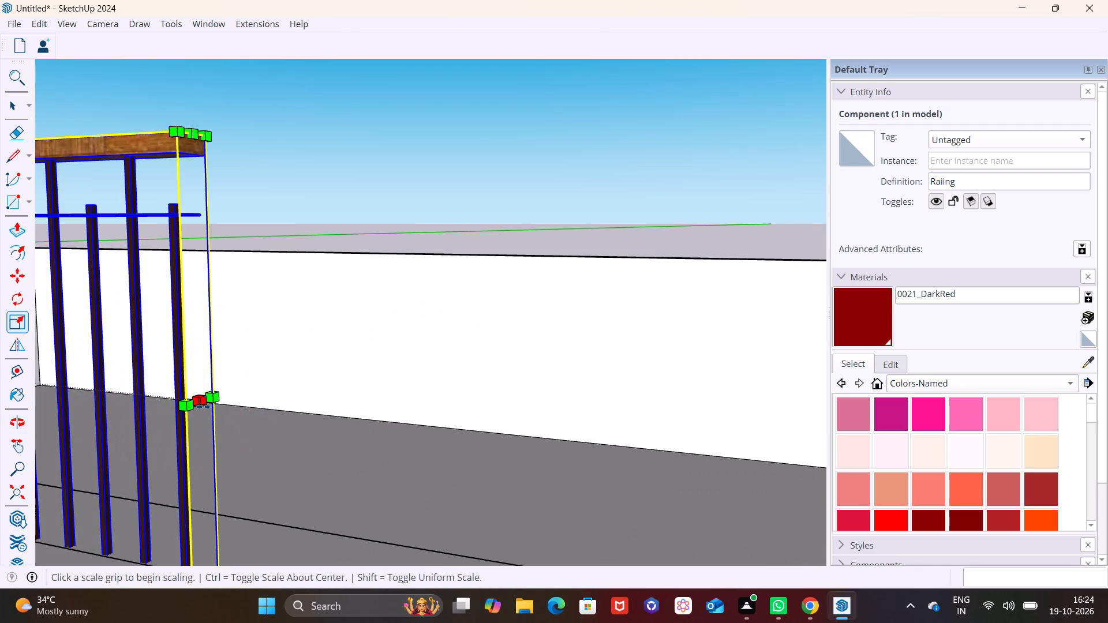
click(203, 406)
scroll(375, 426, down, 6)
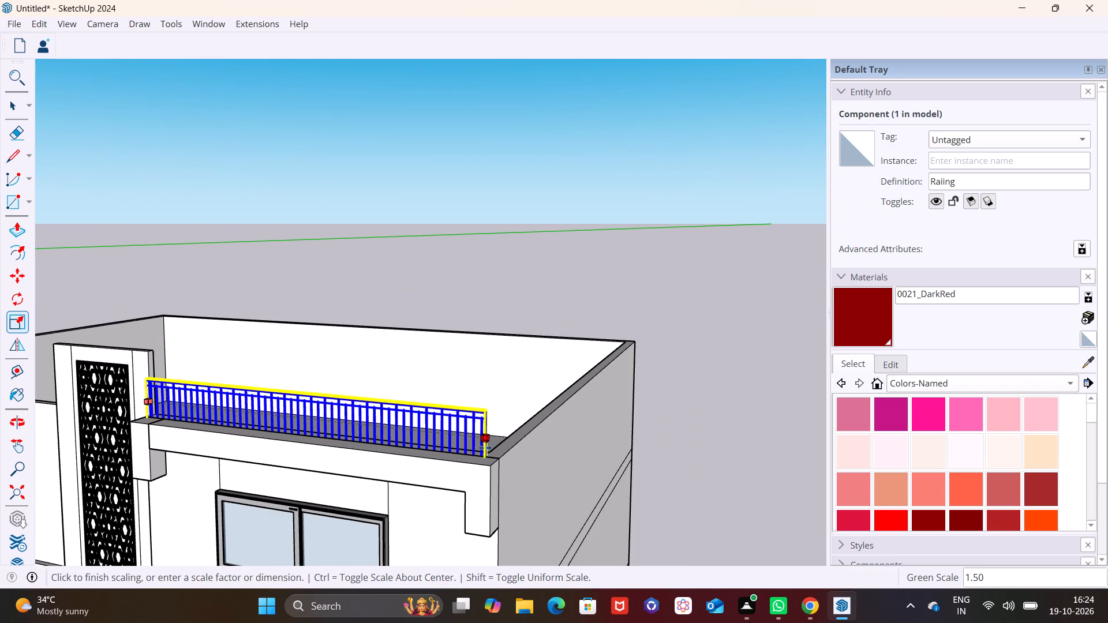
scroll(499, 449, up, 3)
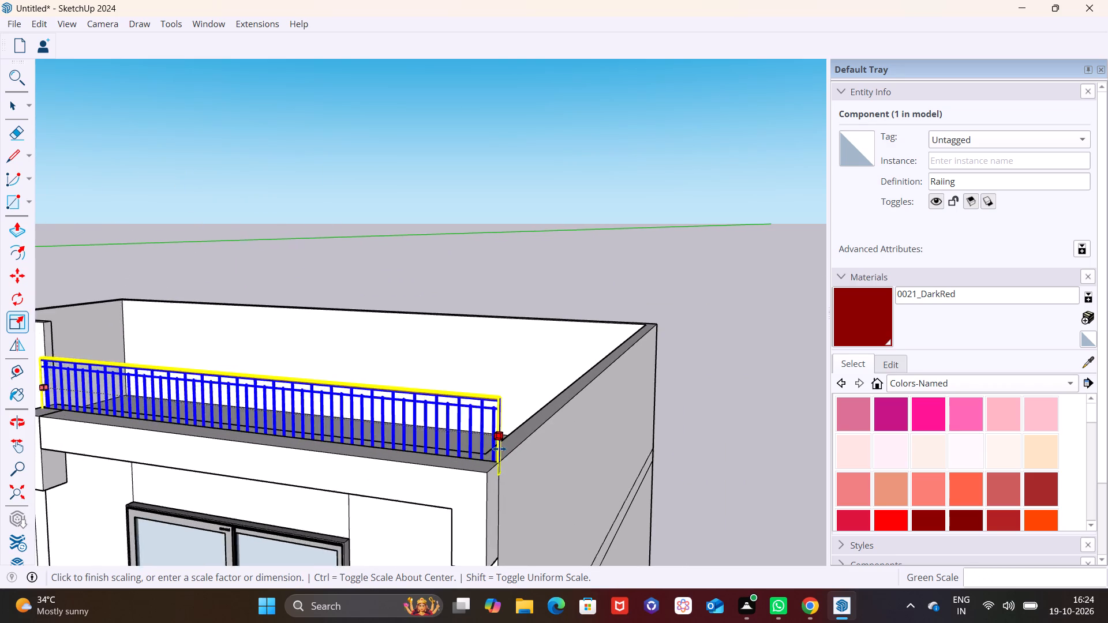
scroll(499, 449, up, 5)
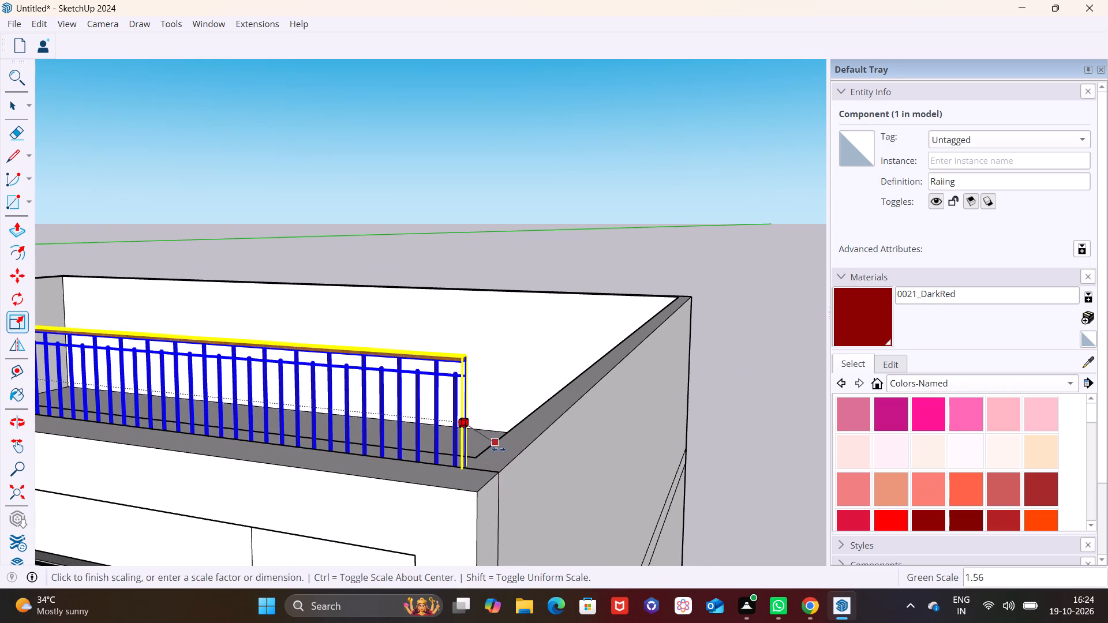
scroll(493, 448, up, 6)
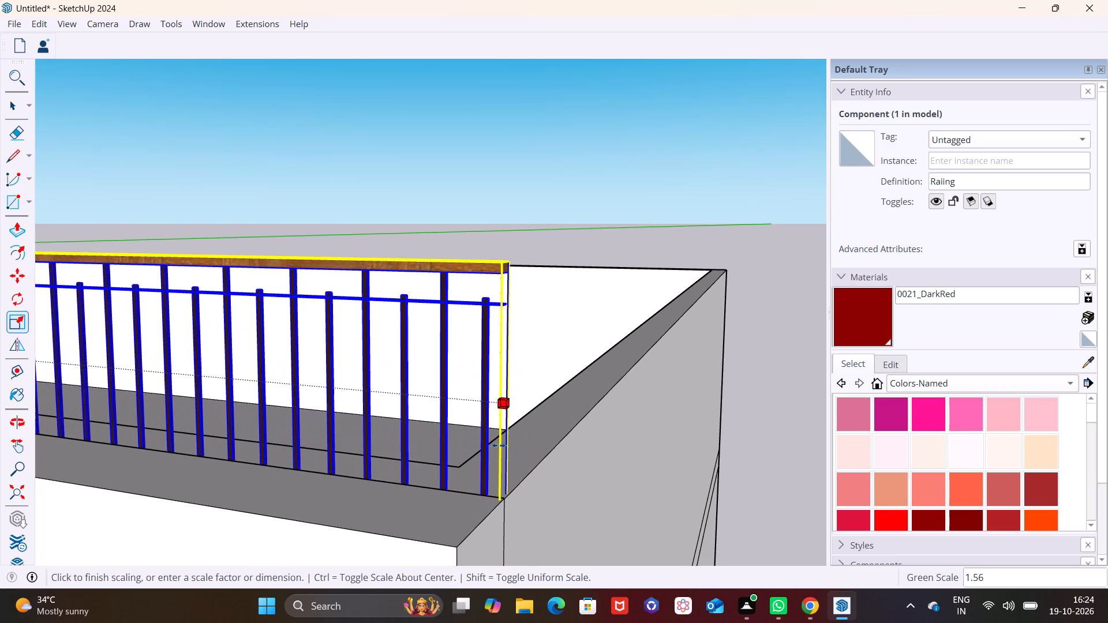
click(503, 445)
key(space)
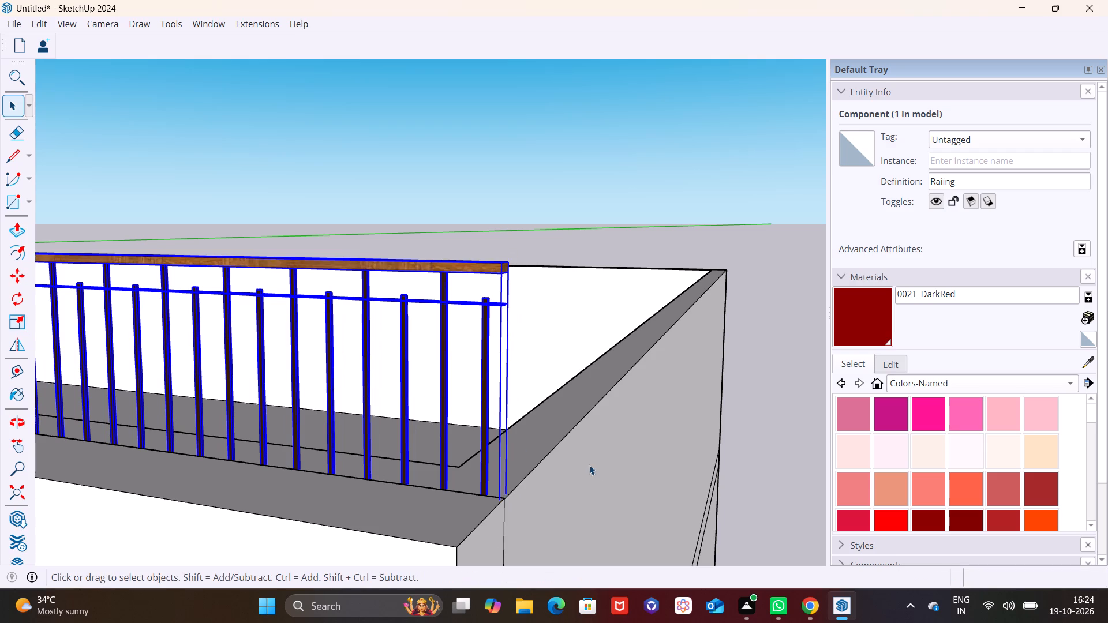
click(599, 467)
Move the railing by its bottom end corner about 5 11/16" onto the ledge endpoint against the raised GRC screen panel.
scroll(597, 467, down, 12)
middle_drag(601, 473, 665, 442)
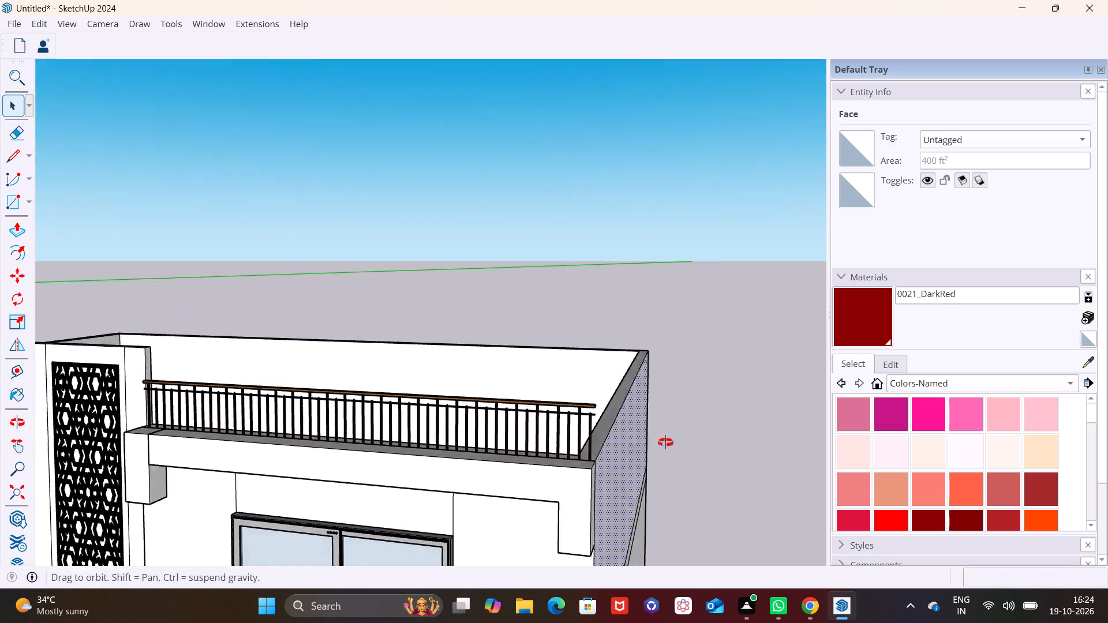
middle_drag(665, 442, 760, 393)
scroll(528, 416, down, 4)
middle_drag(326, 392, 646, 474)
scroll(405, 468, up, 2)
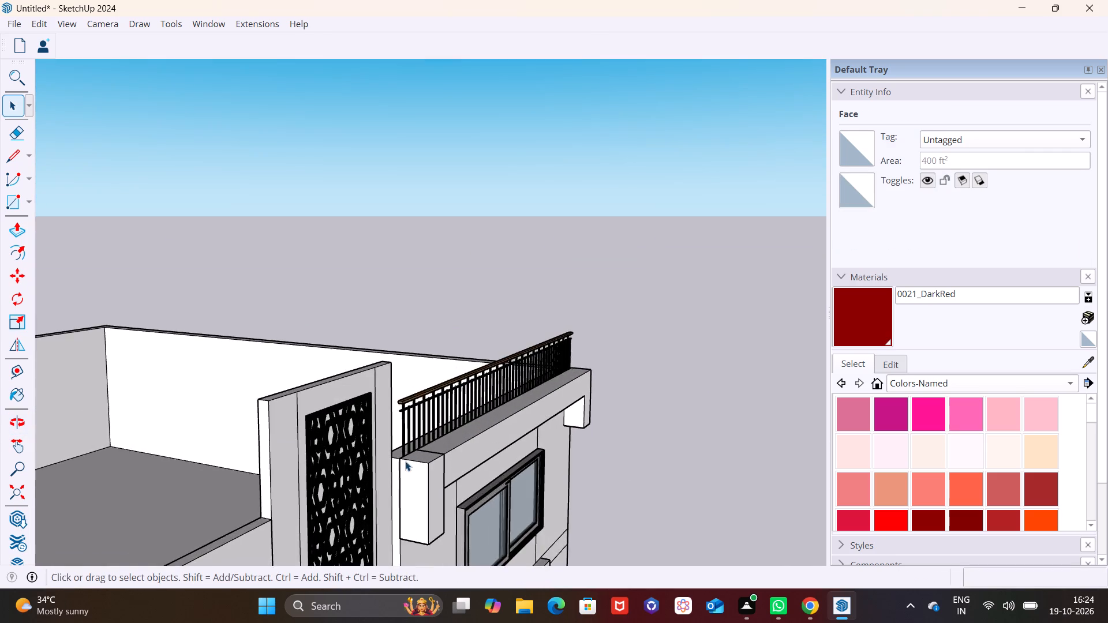
scroll(405, 461, up, 12)
scroll(433, 468, down, 7)
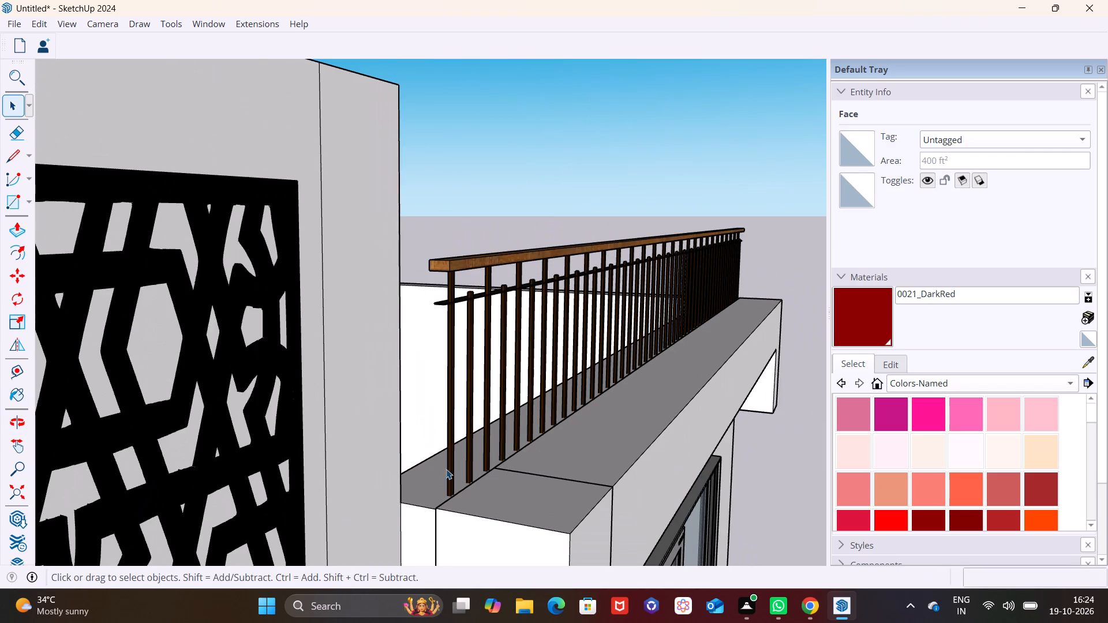
click(471, 468)
key(m)
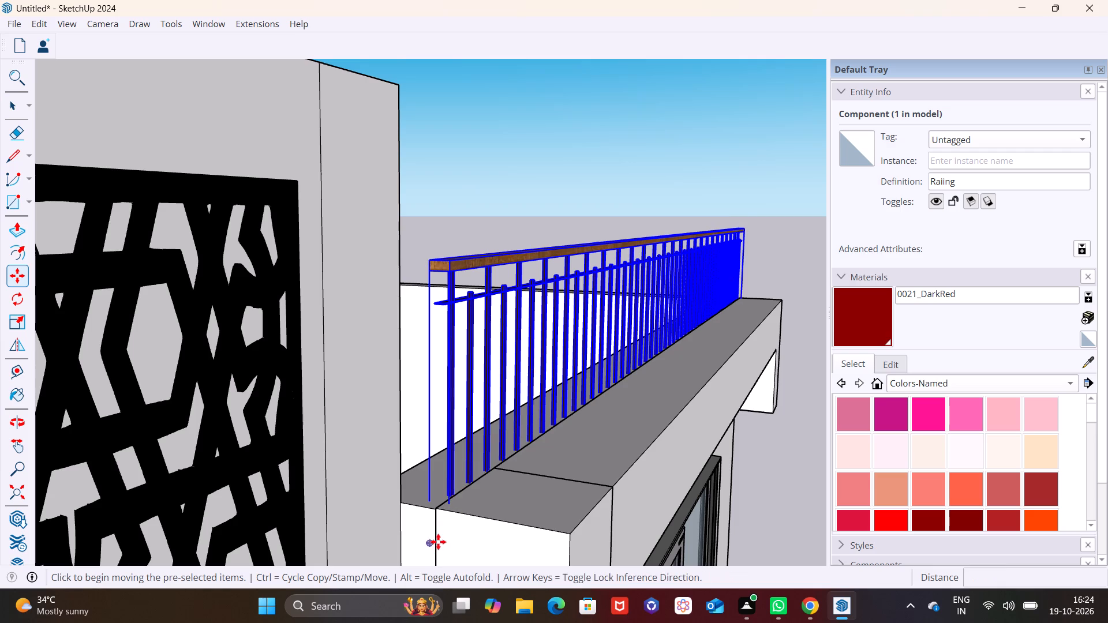
drag(428, 542, 427, 536)
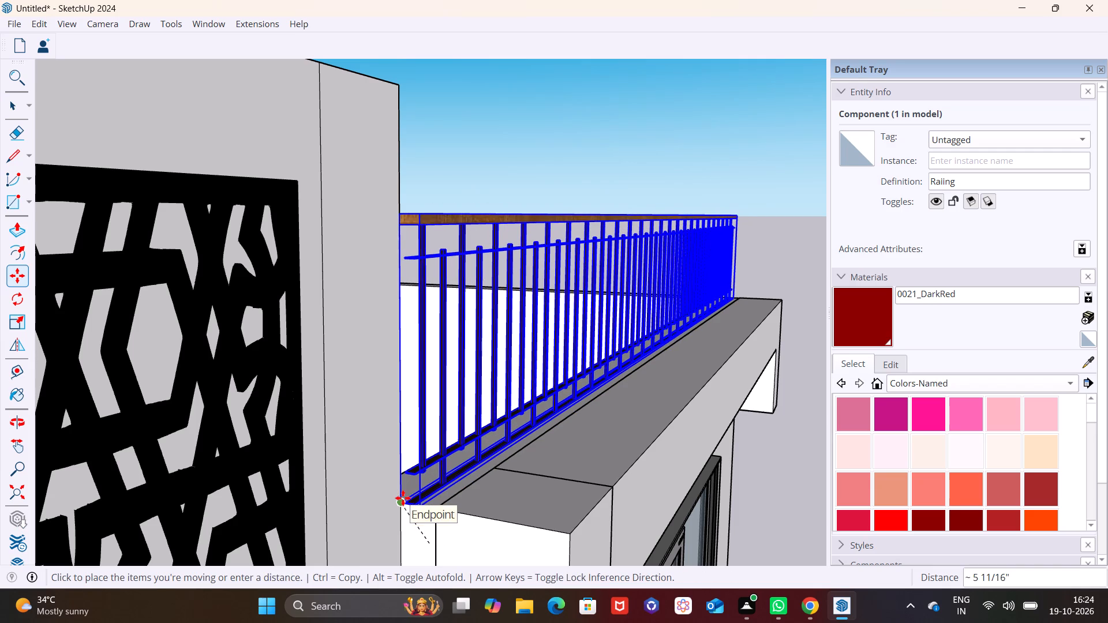
click(403, 498)
key(space)
Scale the repositioned railing's height down again from its top to about 0.74.
scroll(601, 431, down, 6)
middle_drag(607, 410, 333, 393)
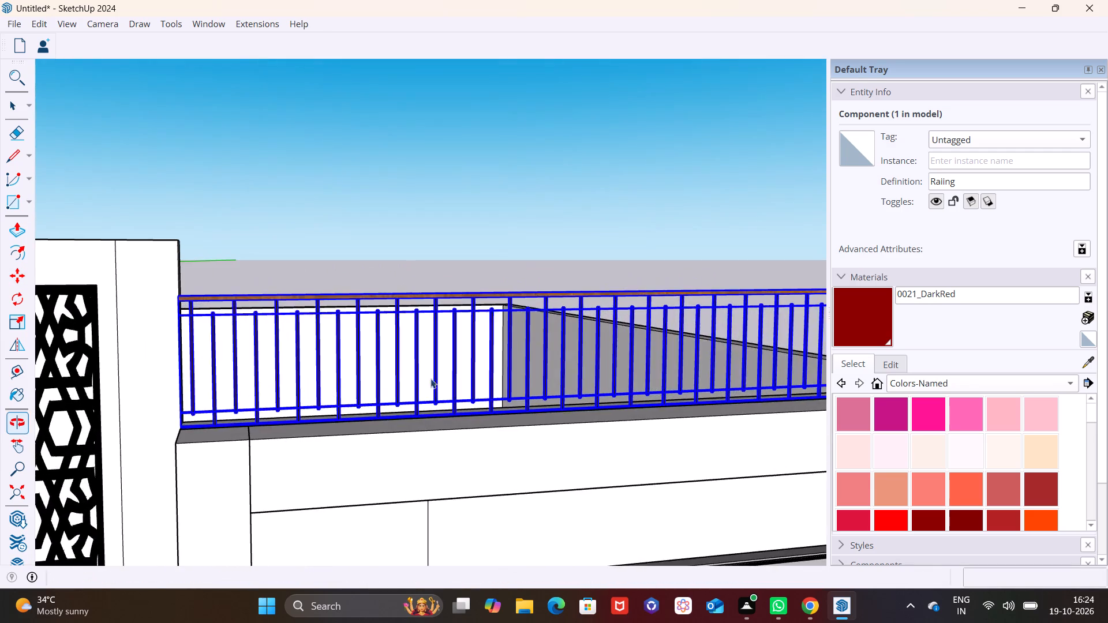
scroll(536, 367, down, 3)
scroll(610, 382, down, 2)
shift+middle_drag(580, 406, 431, 411)
middle_drag(526, 377, 403, 400)
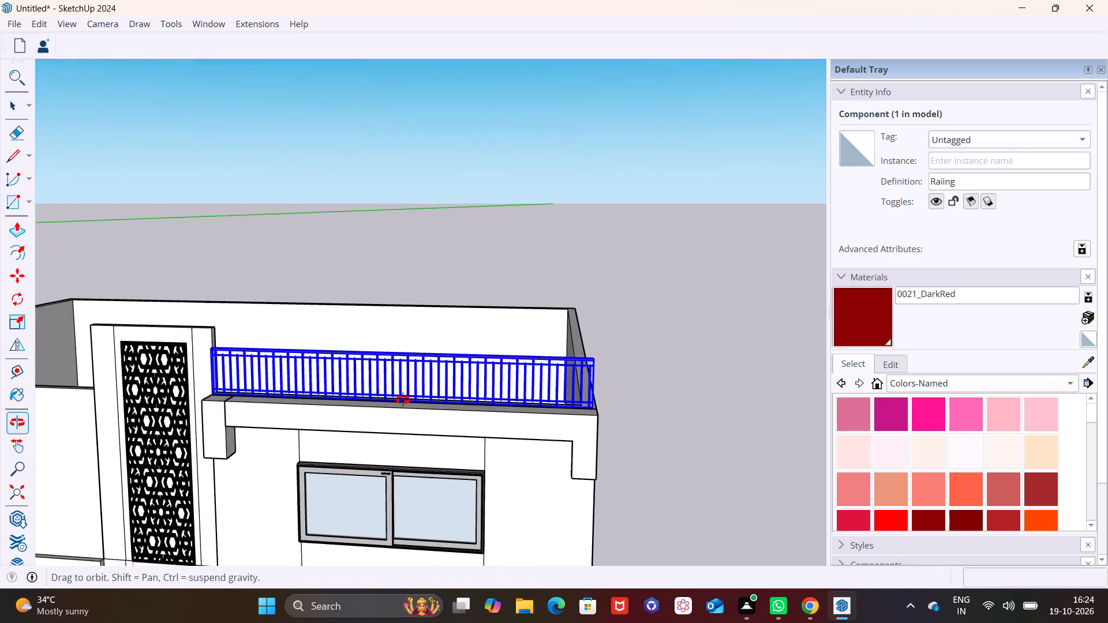
middle_drag(403, 400, 411, 400)
click(439, 363)
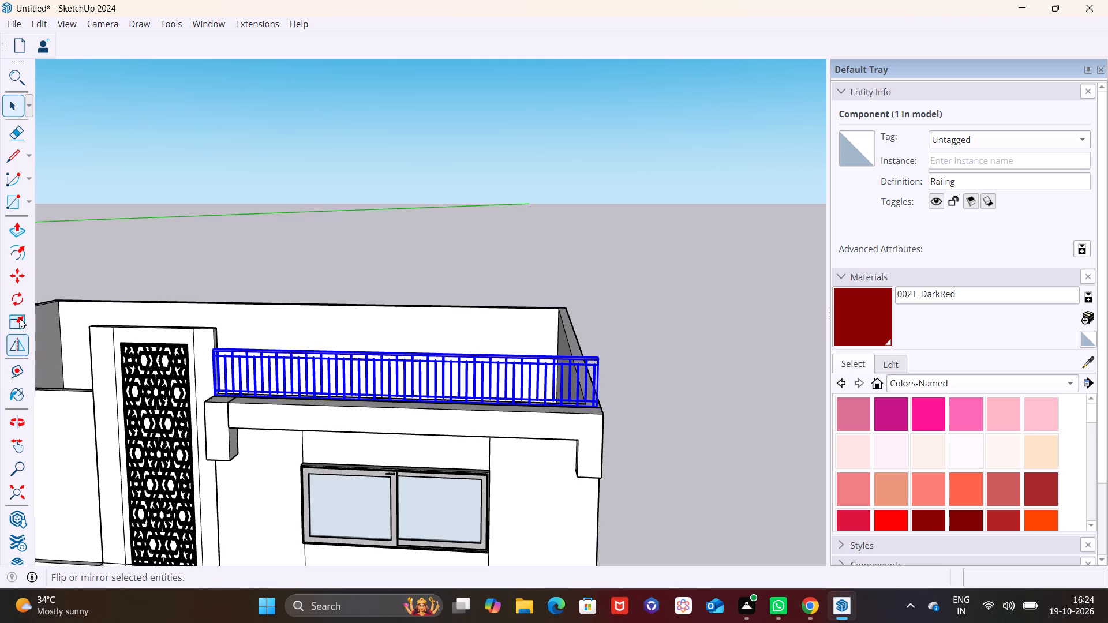
click(16, 322)
scroll(414, 337, up, 10)
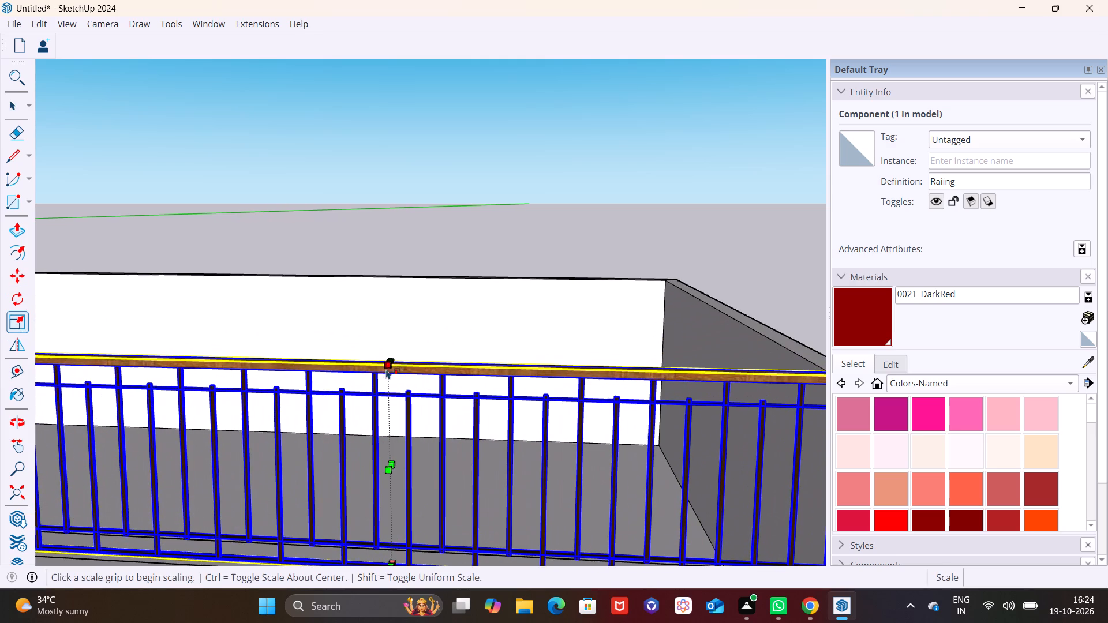
scroll(392, 362, up, 2)
middle_drag(392, 362, 285, 391)
scroll(302, 388, up, 1)
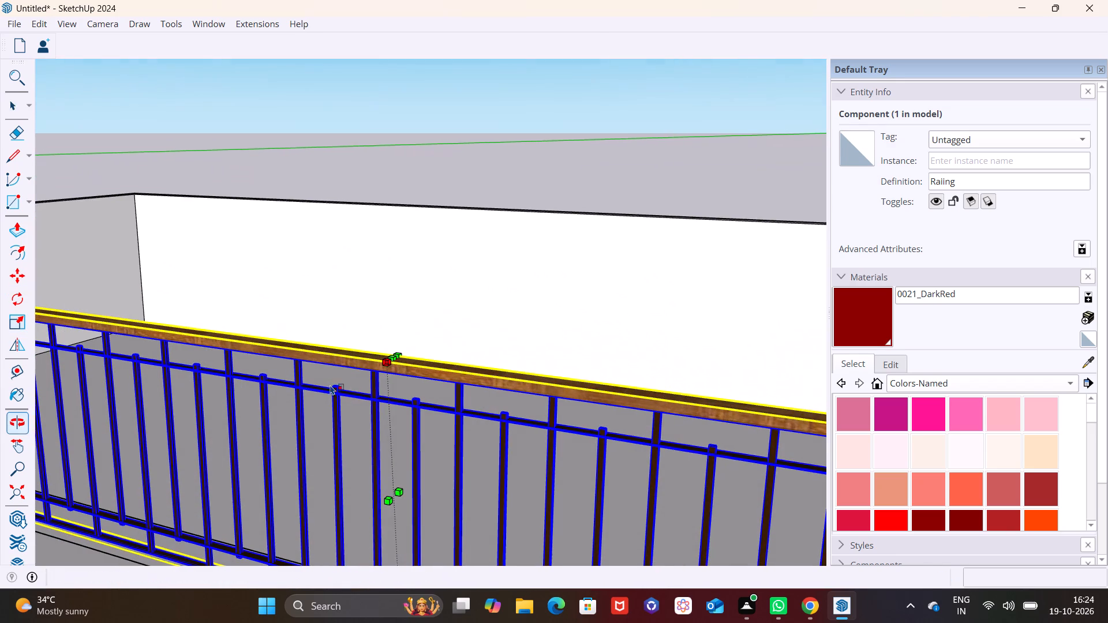
click(392, 355)
click(406, 434)
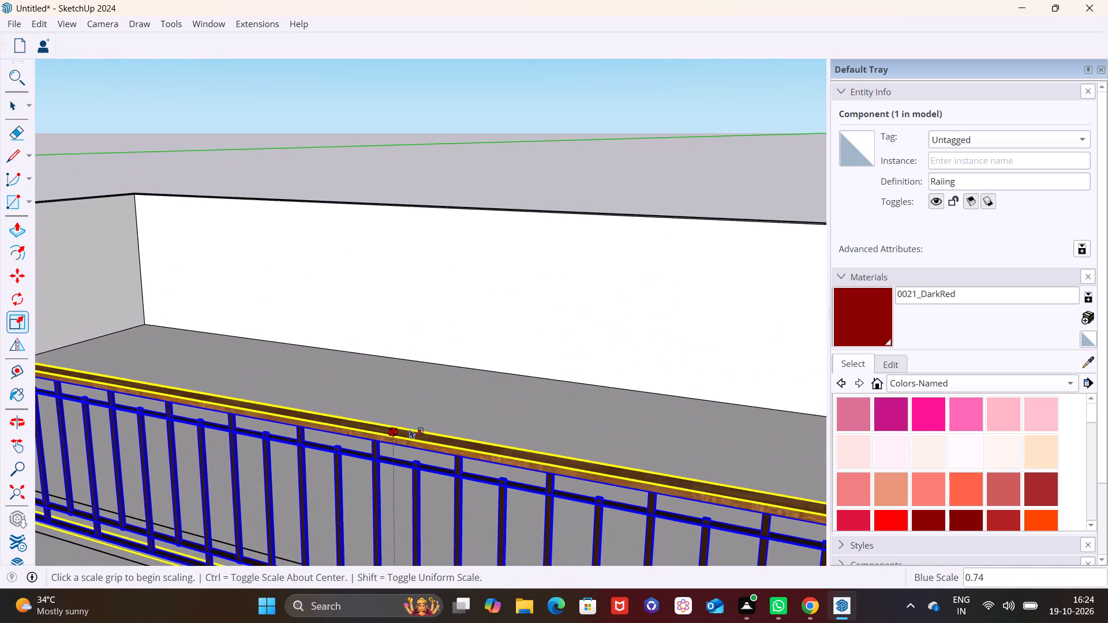
key(space)
click(450, 404)
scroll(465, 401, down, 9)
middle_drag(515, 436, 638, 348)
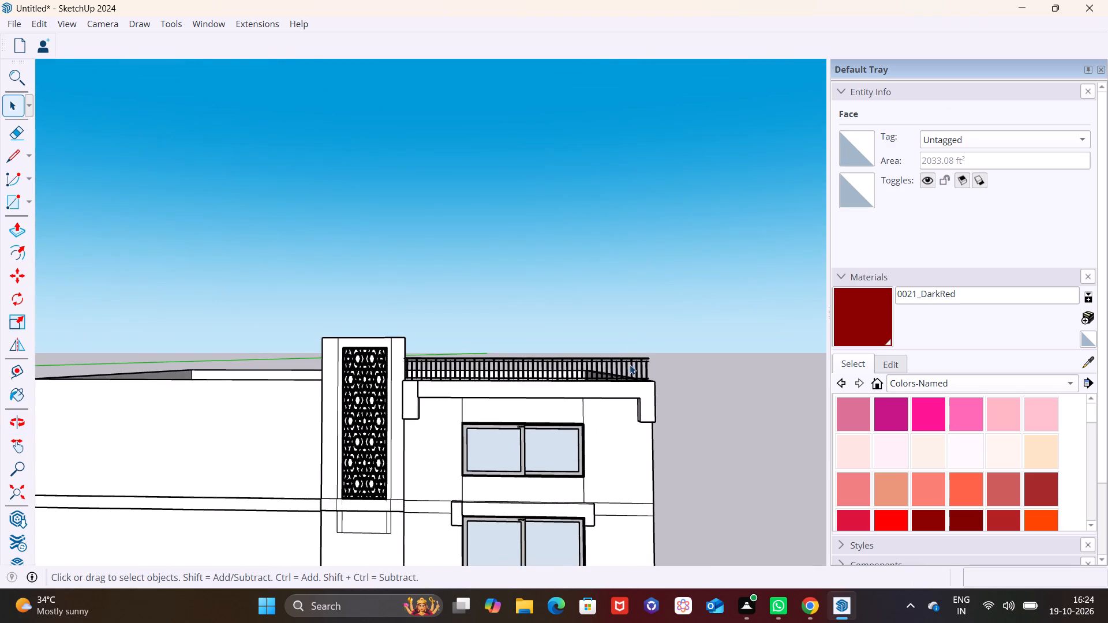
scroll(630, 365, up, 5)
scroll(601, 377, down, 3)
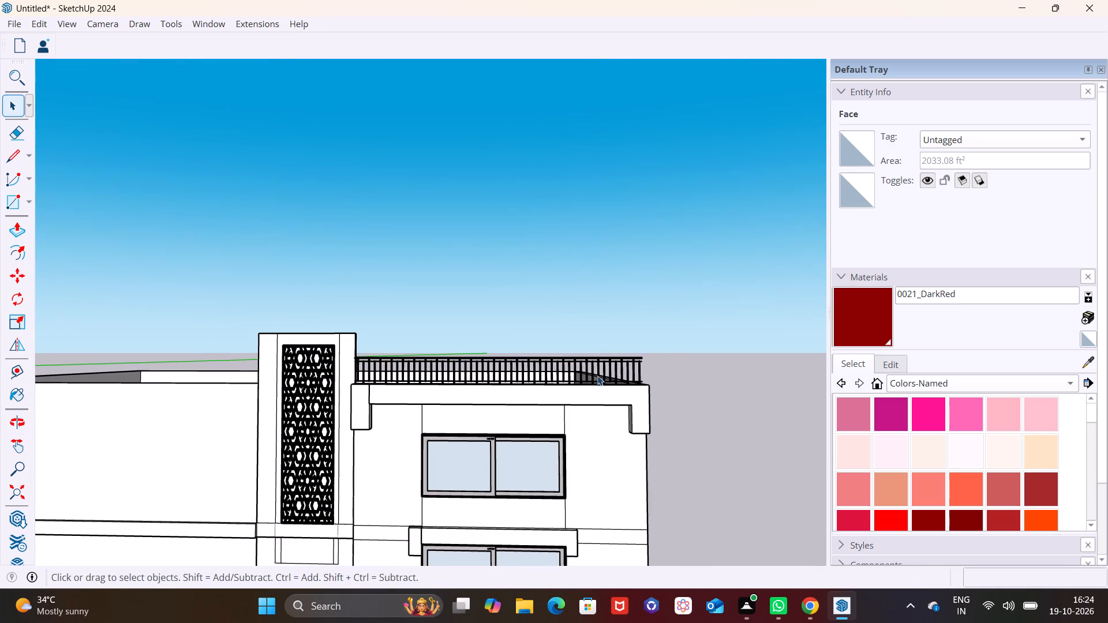
Copy the front roof railing from its end corner about 86' 4 5/16" away onto the open ground beside the building.
scroll(597, 376, down, 3)
shift+middle_drag(570, 386, 387, 389)
scroll(418, 391, down, 2)
middle_drag(416, 404, 331, 438)
click(403, 383)
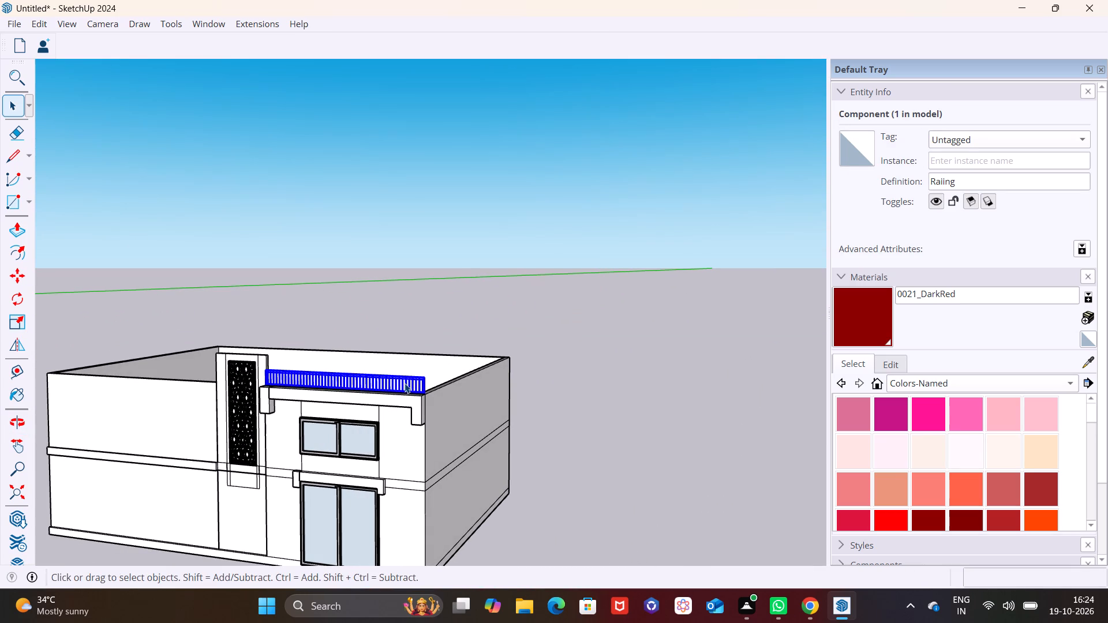
key(m)
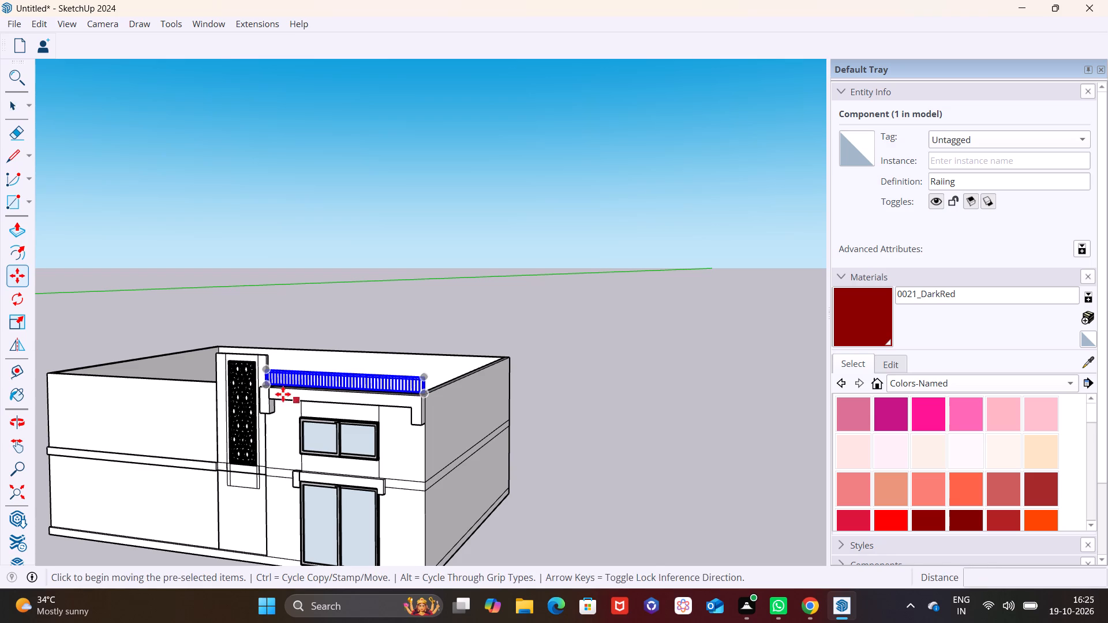
click(285, 379)
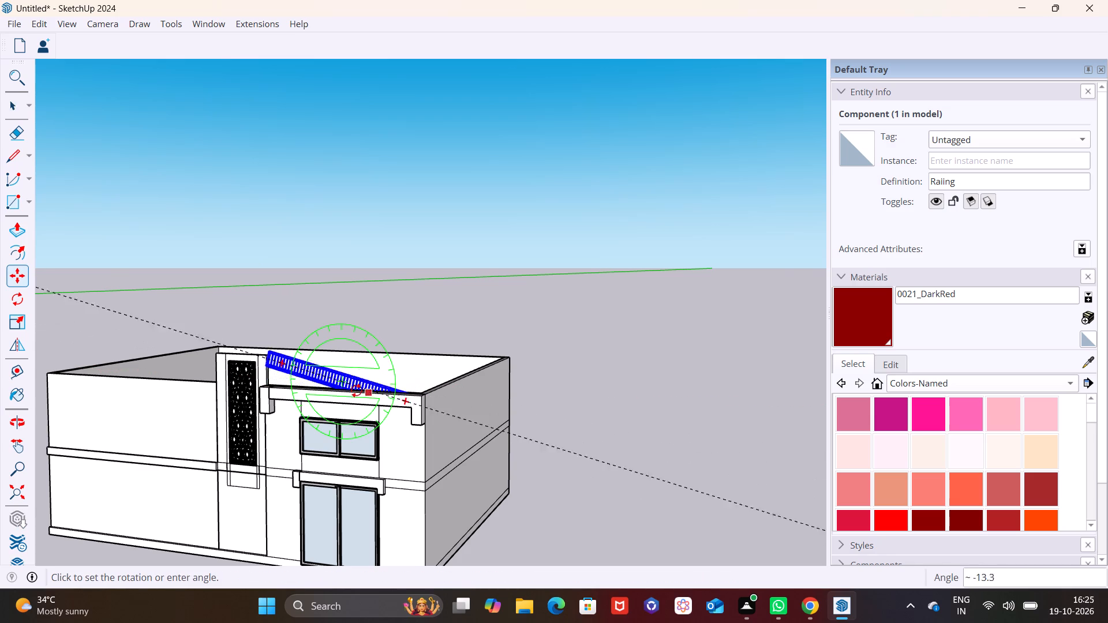
key(m)
click(425, 394)
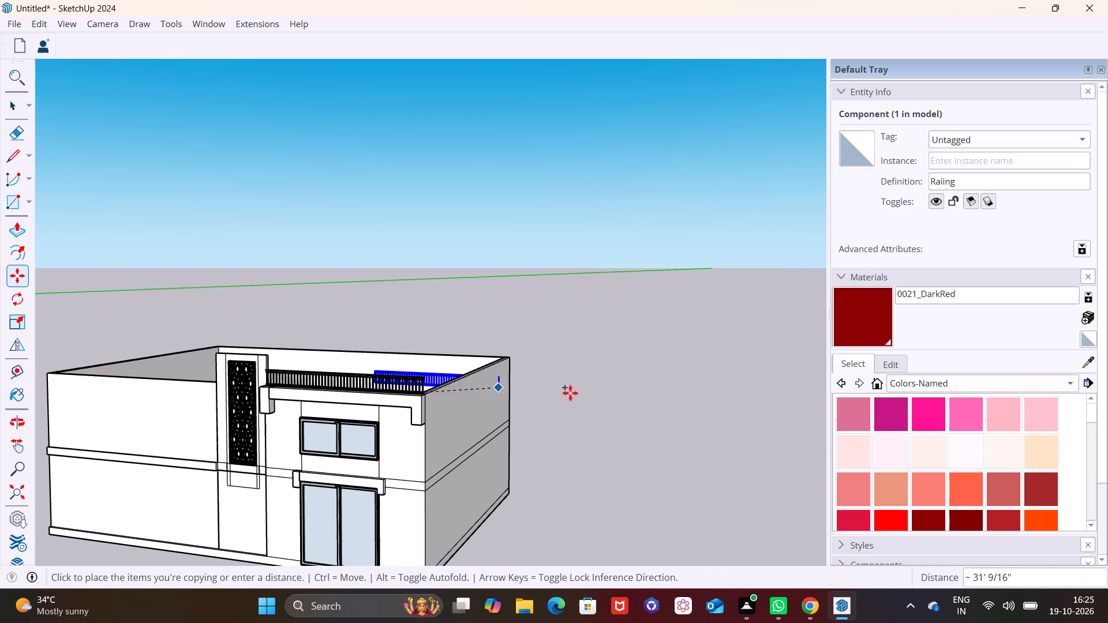
scroll(691, 444, down, 6)
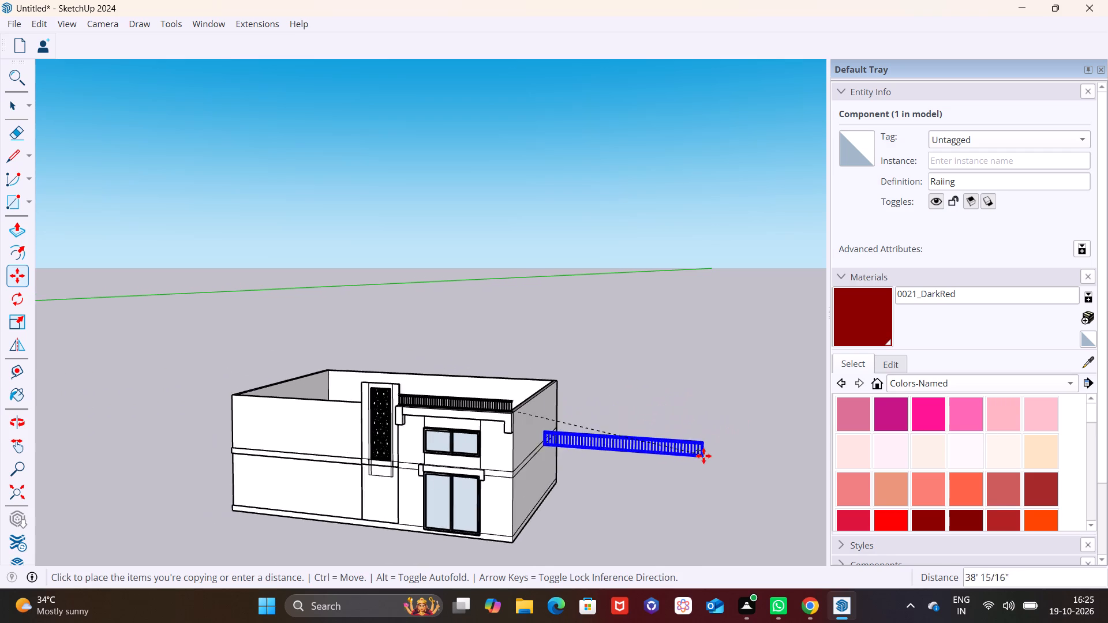
shift+middle_drag(687, 457, 463, 388)
scroll(675, 437, down, 3)
click(655, 440)
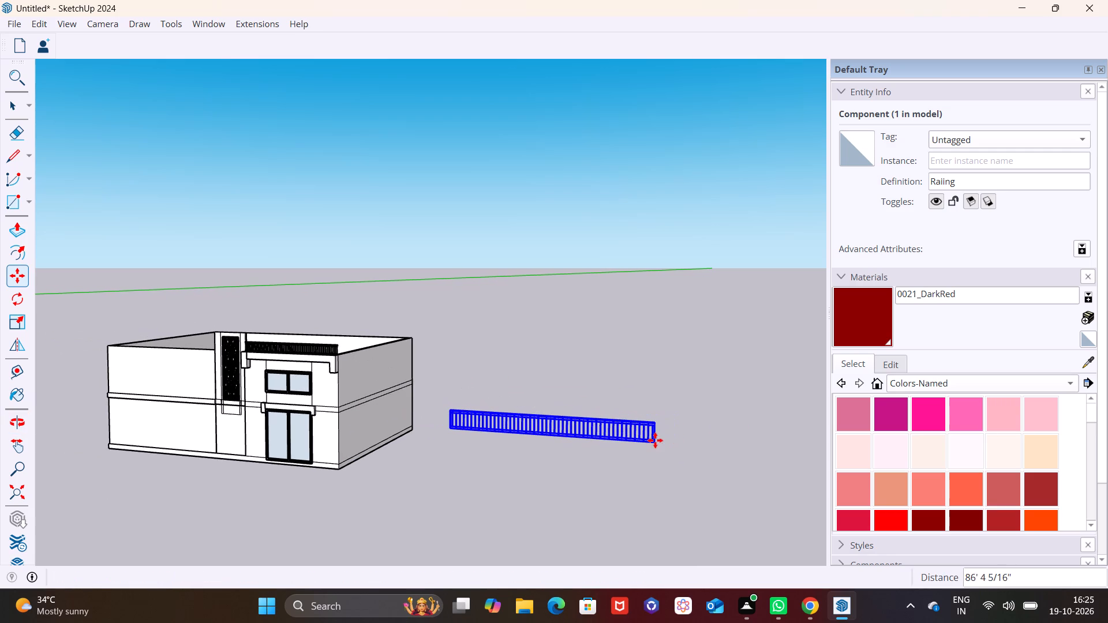
Rotate the copied railing 90 degrees on the ground plane so it runs parallel to the building's side wall.
key(space)
click(16, 298)
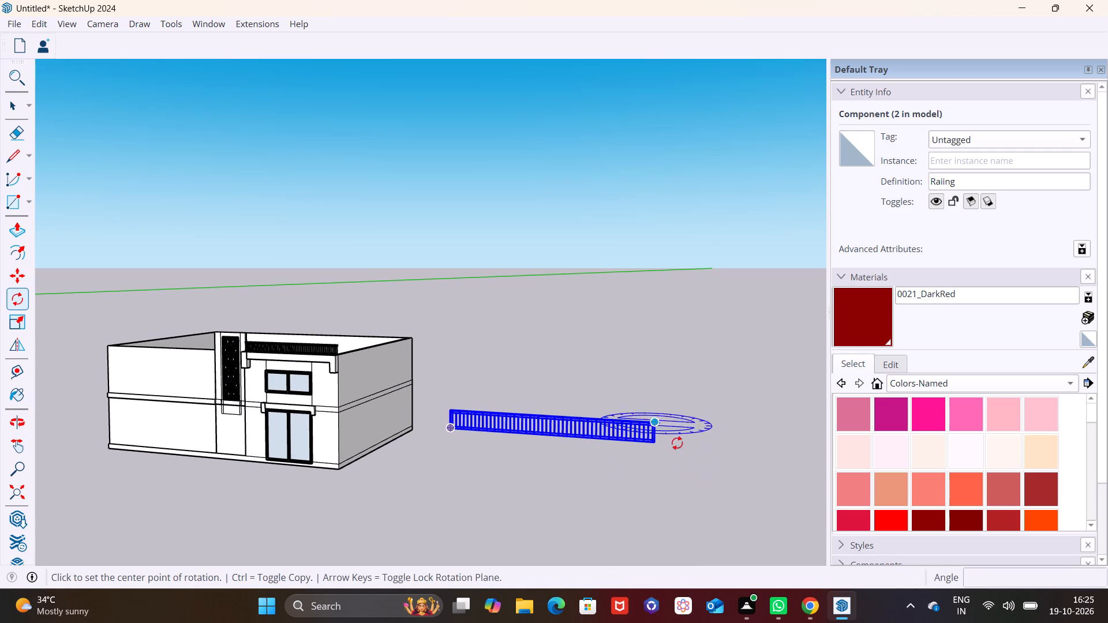
click(679, 470)
click(748, 475)
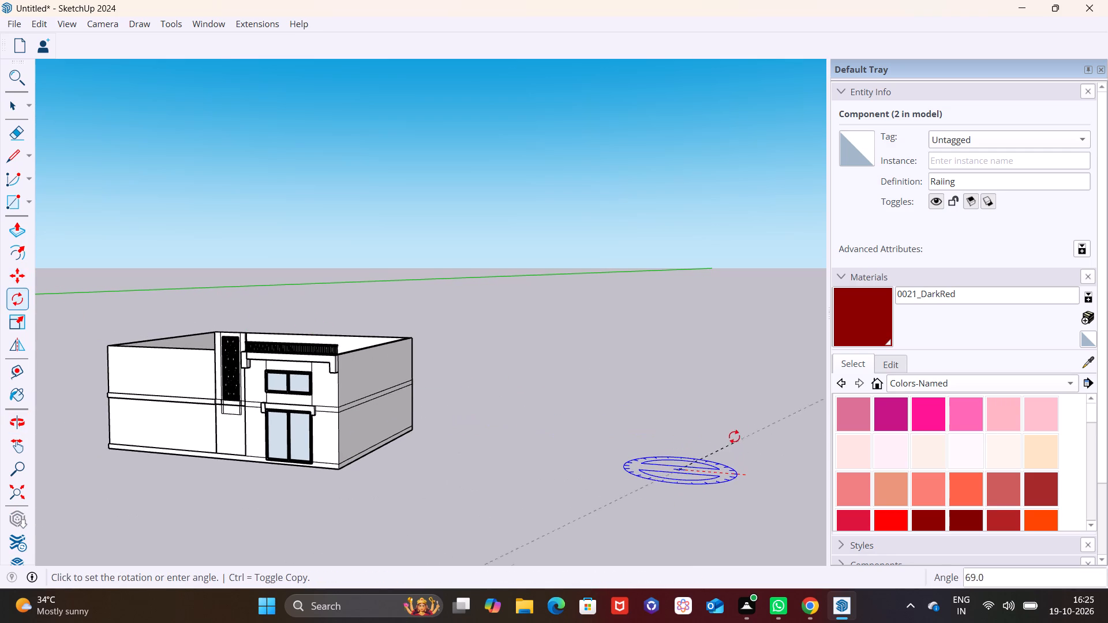
click(696, 391)
scroll(633, 466, down, 12)
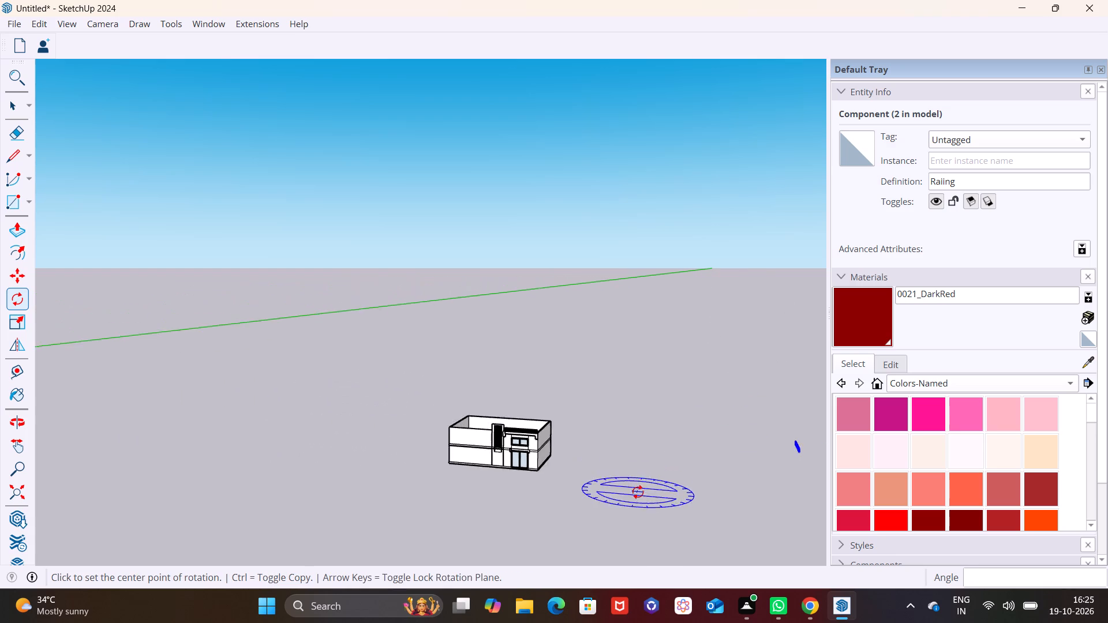
scroll(638, 492, down, 9)
scroll(762, 483, up, 12)
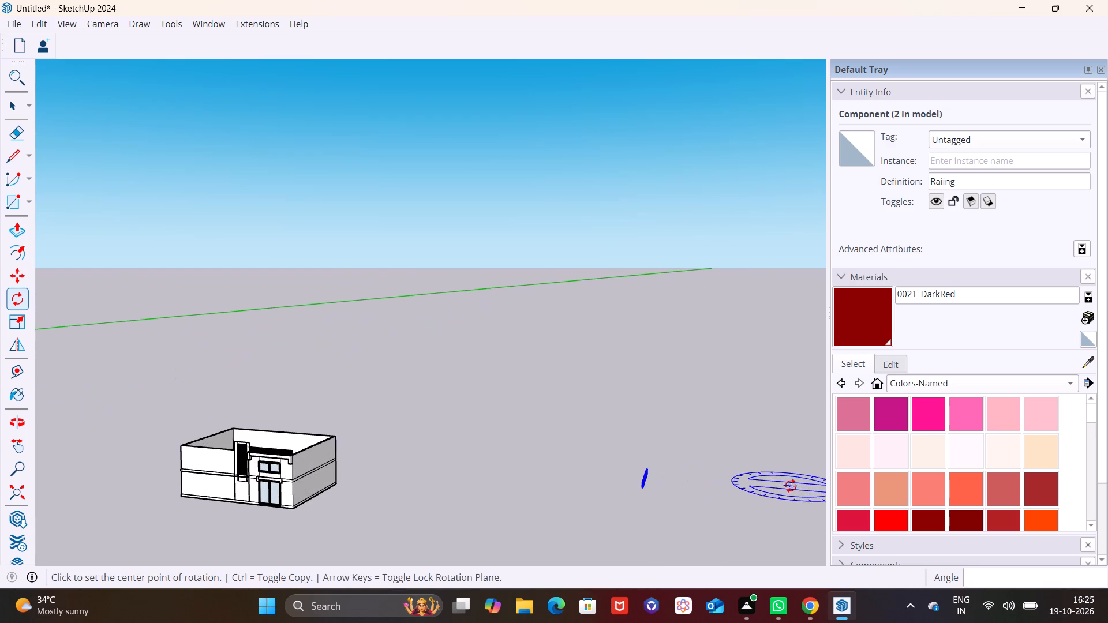
key(Escape)
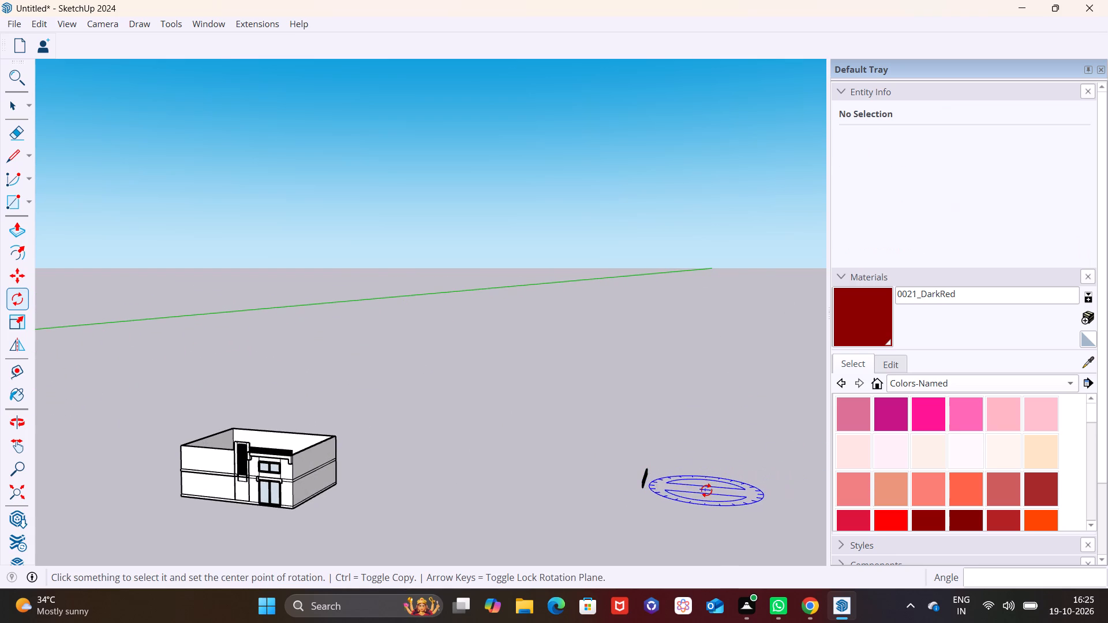
Move the rotated railing about 138' 11 3/16" onto the front railing's end corner so it runs along the side wall top.
key(space)
click(646, 481)
key(m)
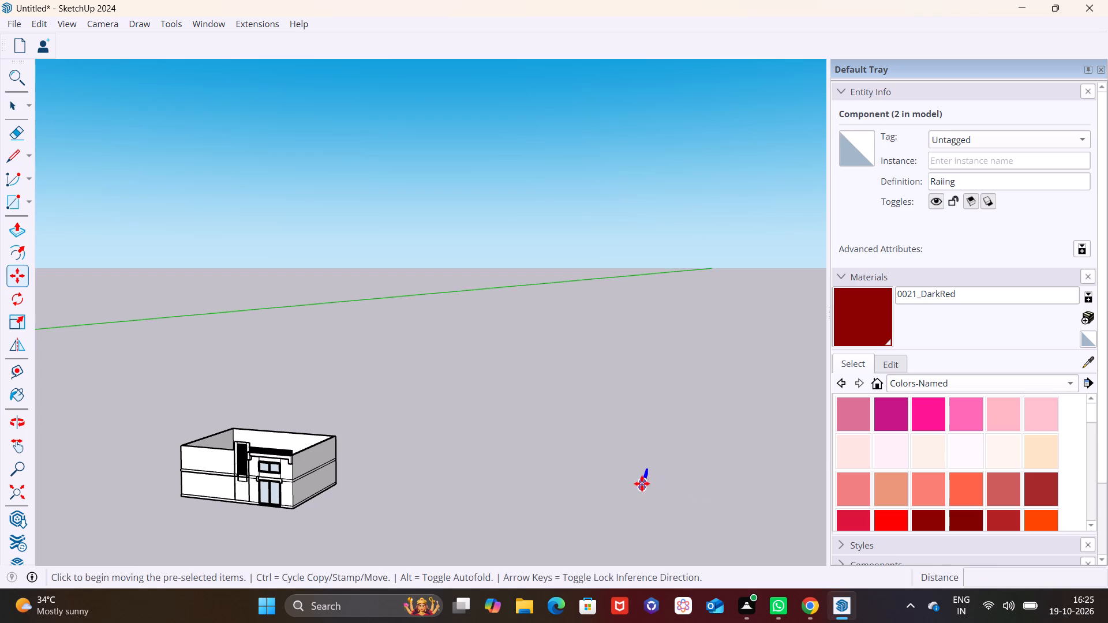
click(642, 483)
scroll(214, 445, up, 3)
scroll(355, 456, up, 7)
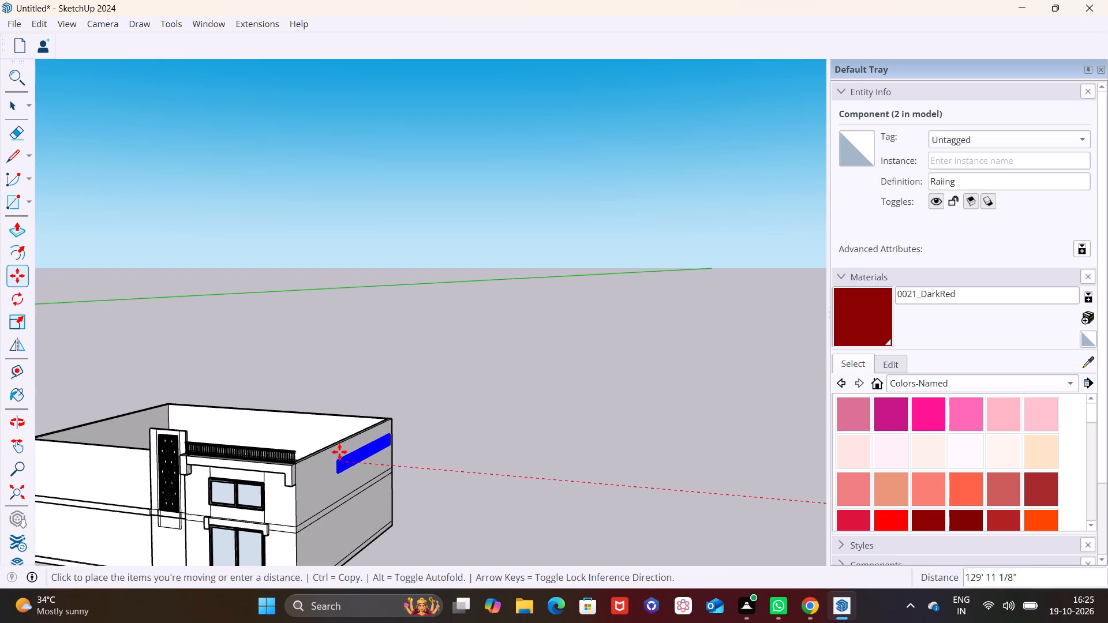
scroll(339, 452, up, 6)
click(259, 455)
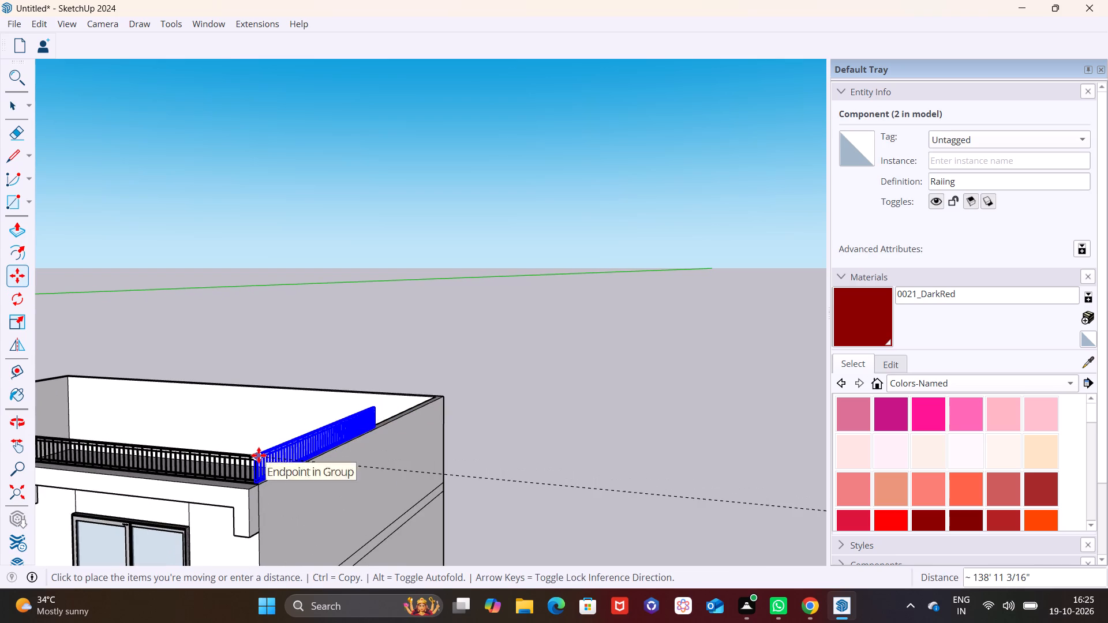
key(space)
click(517, 434)
Stretch the side railing's length along the green axis to about 2.00 towards the rear corner of the side wall.
scroll(362, 438, up, 7)
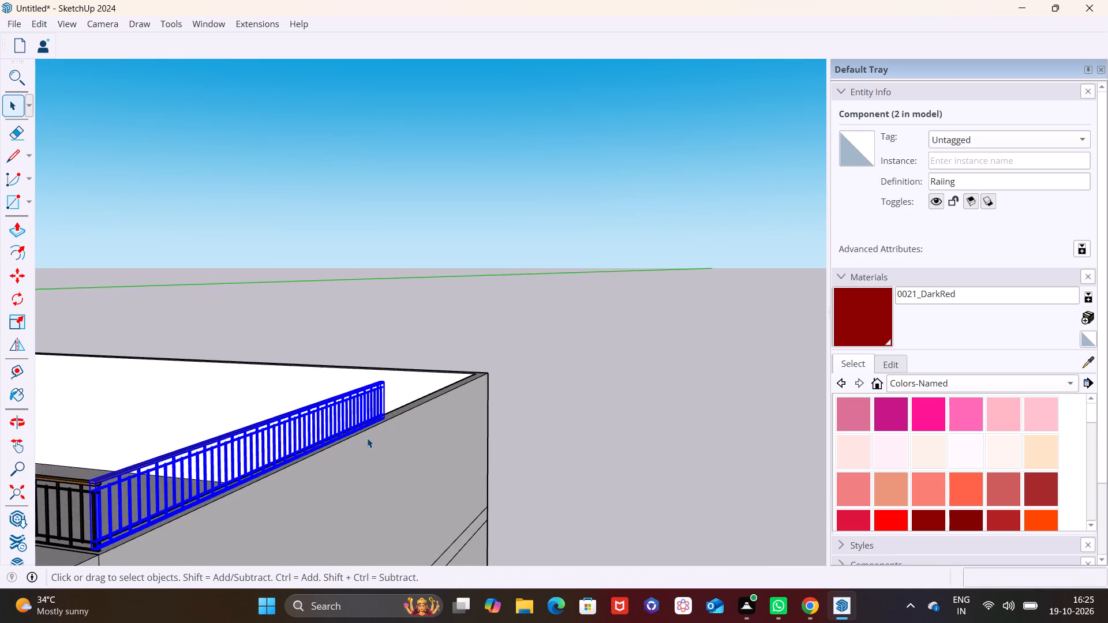
middle_drag(374, 437, 409, 437)
shift+middle_drag(422, 432, 537, 400)
middle_drag(562, 473, 372, 507)
shift+middle_drag(414, 438, 486, 423)
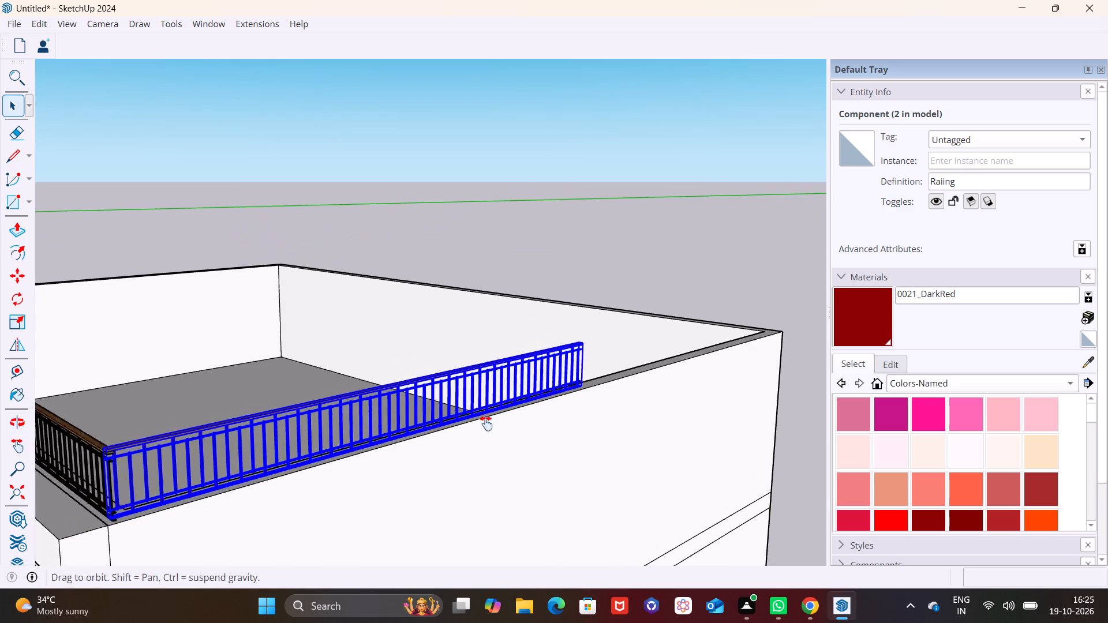
shift+middle_drag(486, 423, 555, 419)
middle_drag(628, 450, 493, 463)
scroll(557, 398, down, 3)
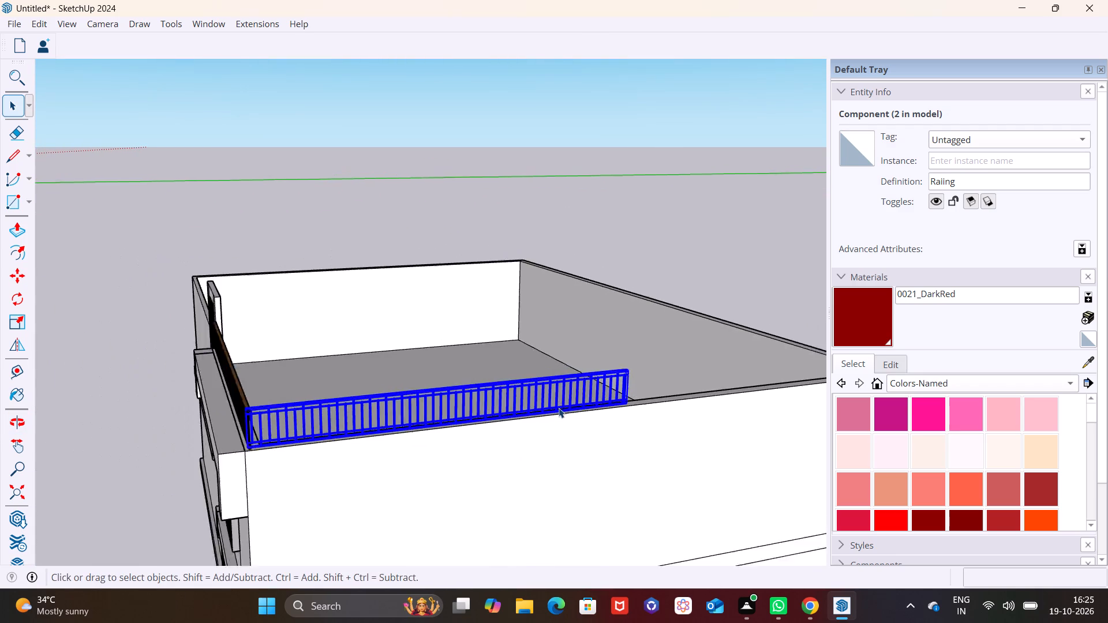
scroll(559, 408, down, 2)
shift+middle_drag(530, 414, 381, 435)
click(431, 409)
click(420, 409)
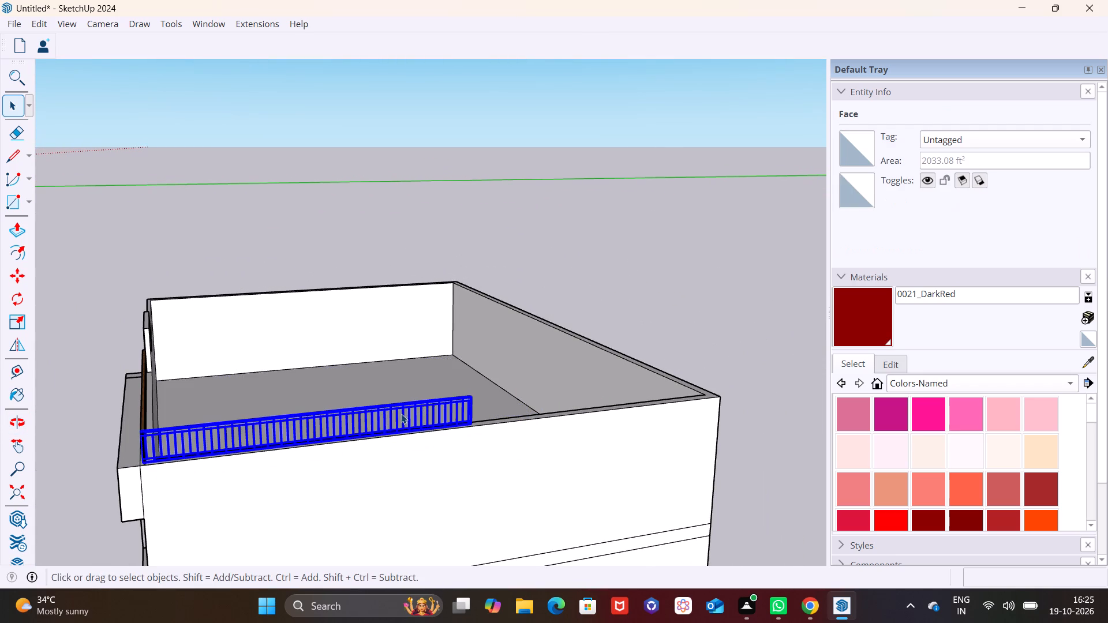
click(17, 319)
middle_drag(465, 415, 199, 456)
scroll(301, 436, up, 5)
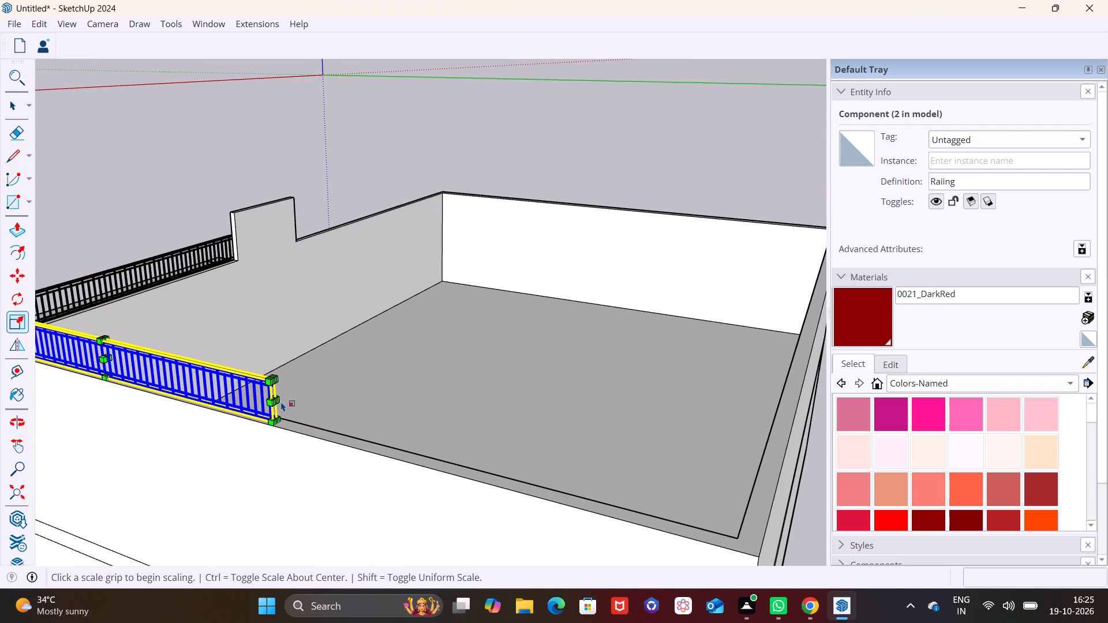
click(278, 403)
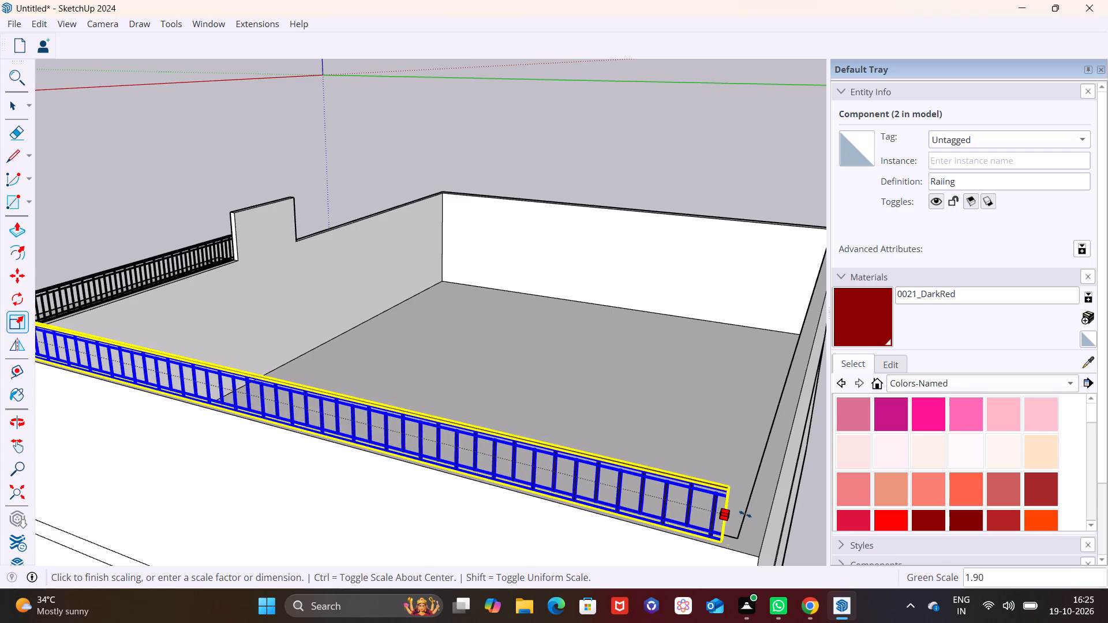
scroll(754, 523, up, 1)
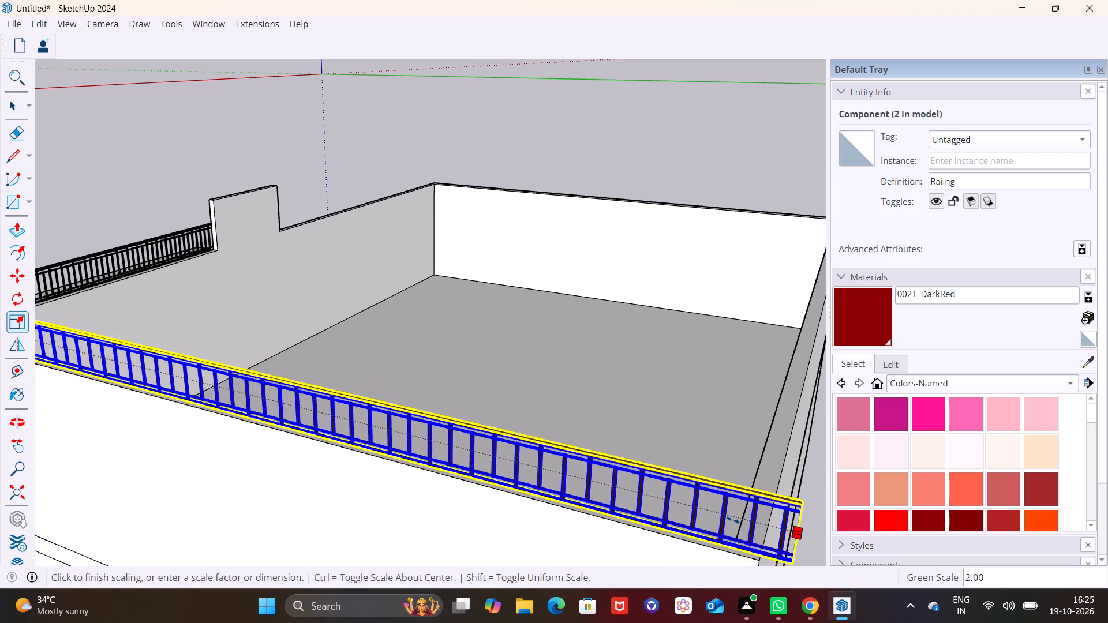
click(732, 520)
Shorten the side railing along the green axis to about 0.99 so its end meets the wall's rear corner.
scroll(766, 532, down, 7)
shift+middle_drag(734, 521, 634, 486)
scroll(652, 488, up, 4)
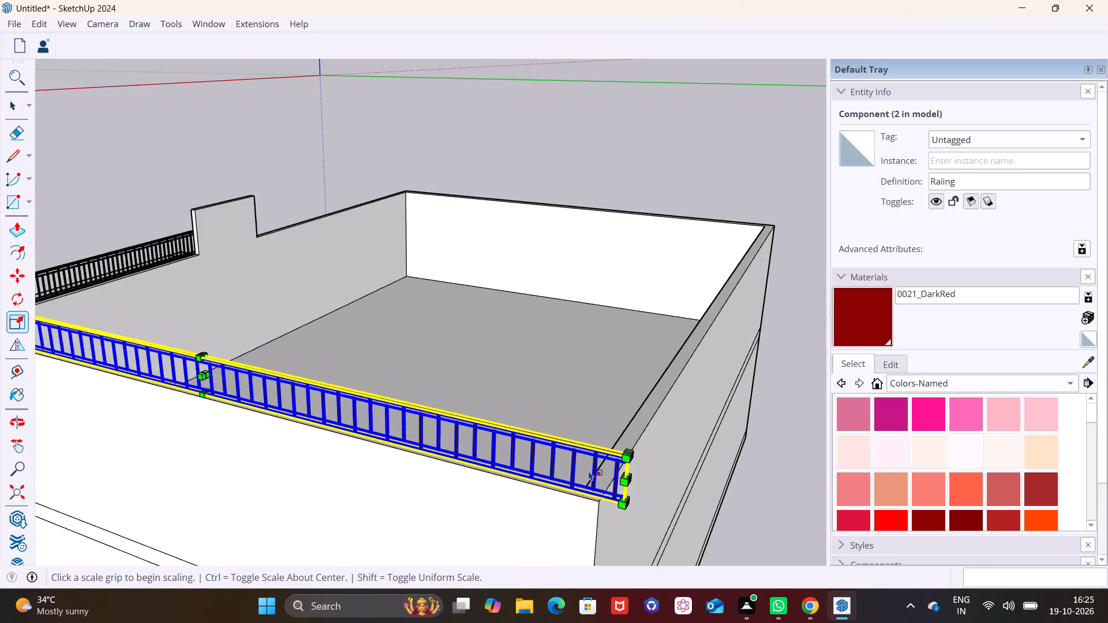
scroll(589, 471, up, 6)
middle_drag(645, 490, 496, 417)
scroll(546, 479, down, 3)
shift+middle_drag(551, 478, 505, 423)
scroll(509, 424, up, 4)
middle_drag(414, 351, 452, 421)
scroll(437, 349, up, 5)
shift+middle_drag(440, 348, 514, 472)
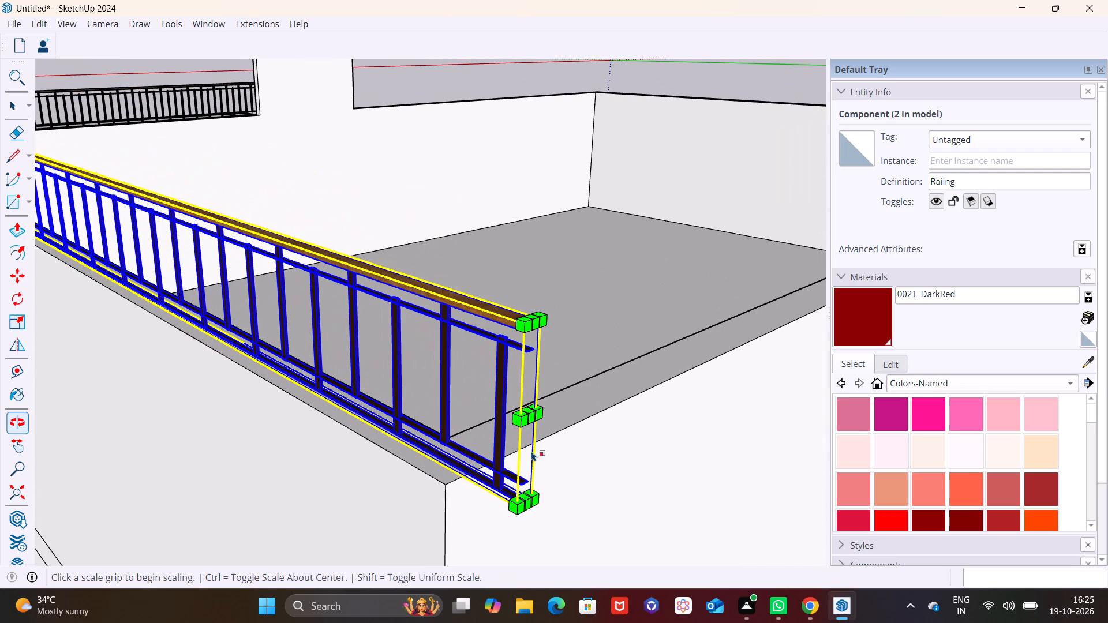
click(531, 419)
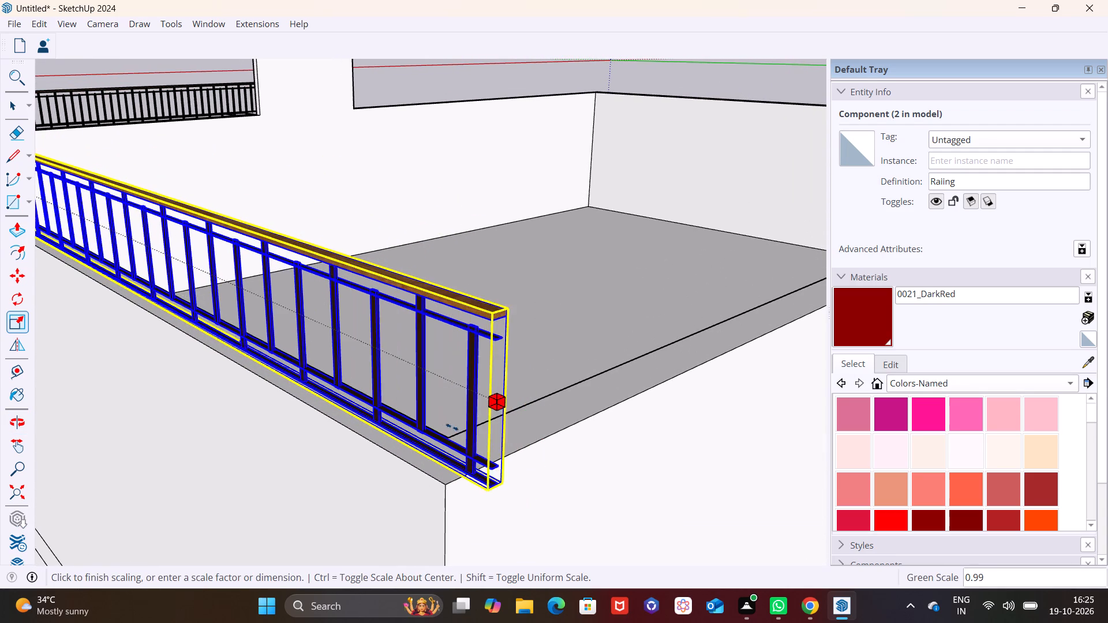
click(443, 422)
key(space)
click(565, 496)
Examine how the front and side railings meet at the roof corner and sit along the front ledge.
scroll(225, 381, down, 8)
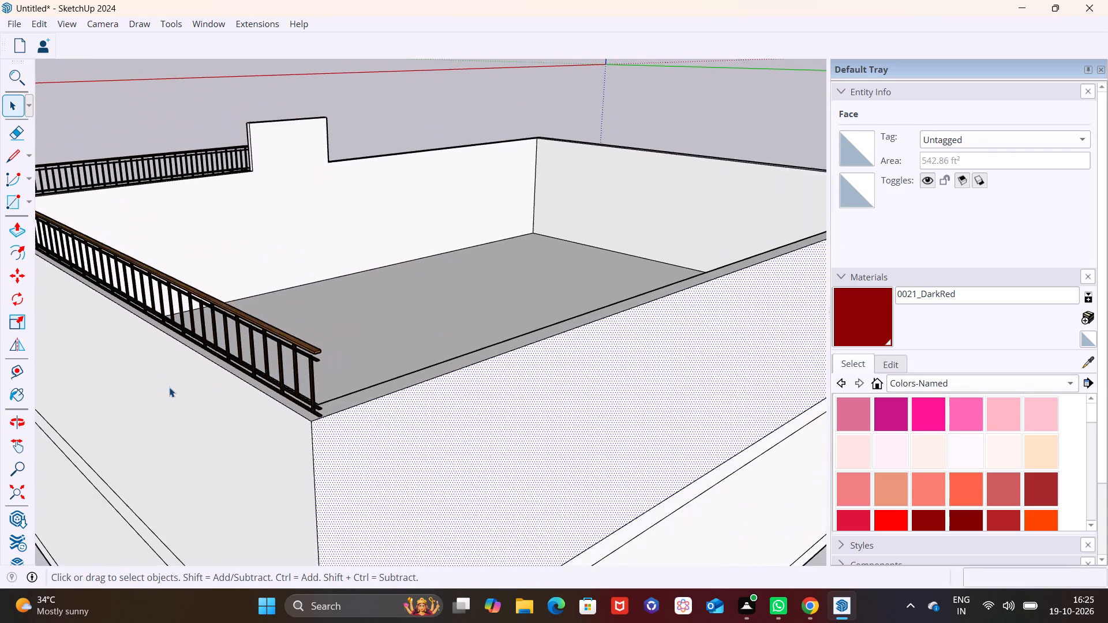
middle_drag(152, 352, 659, 402)
scroll(516, 445, up, 9)
middle_drag(495, 460, 544, 451)
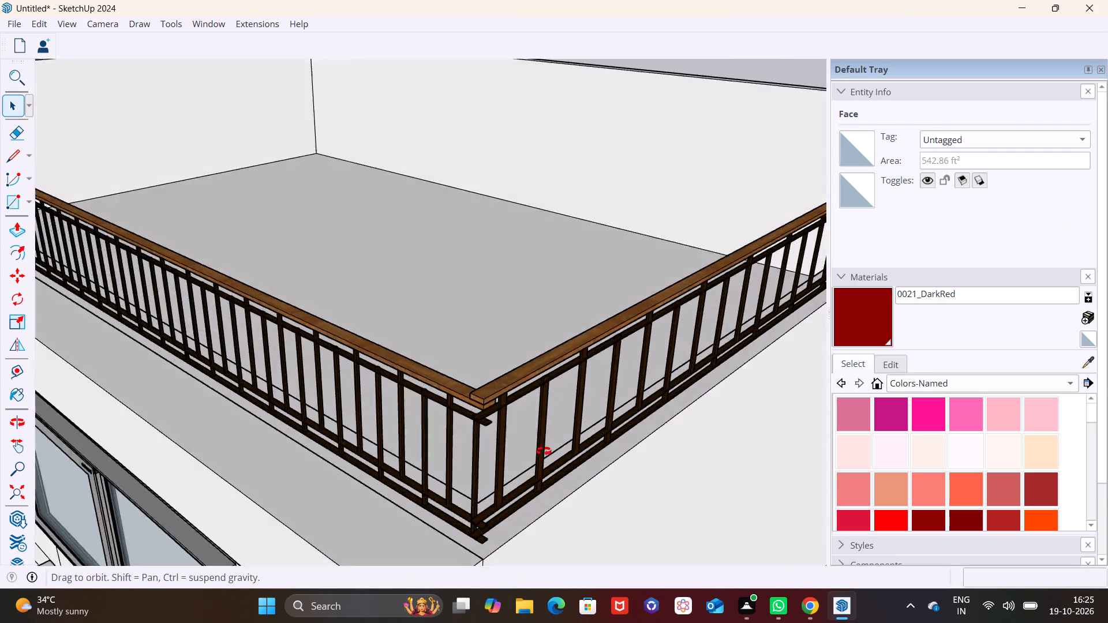
middle_drag(544, 451, 685, 383)
scroll(580, 439, down, 6)
click(682, 429)
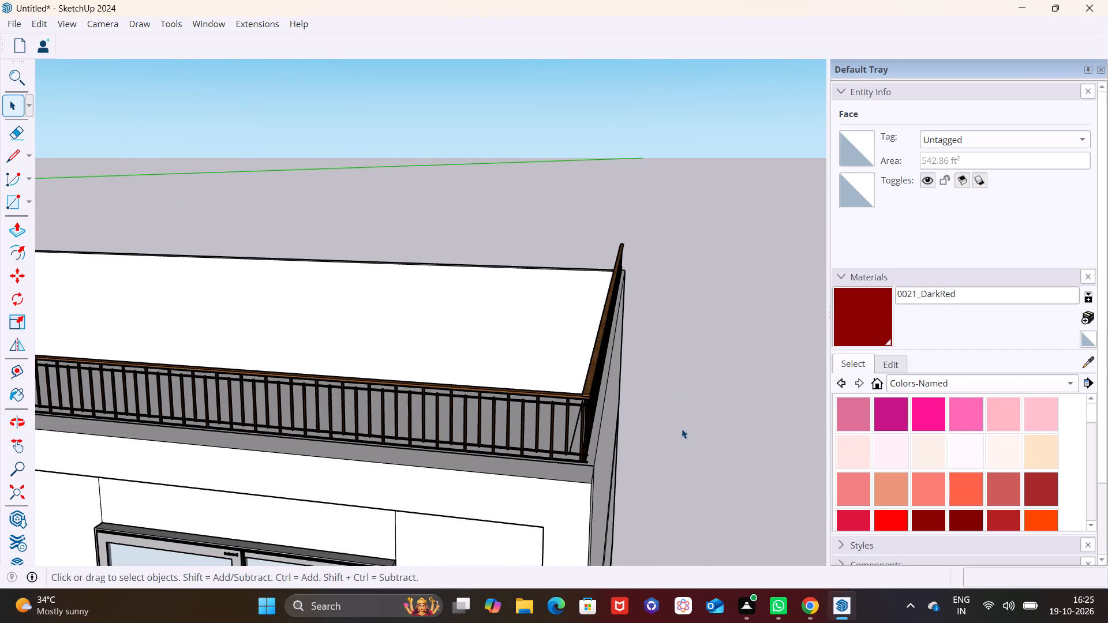
key(space)
middle_drag(525, 452, 601, 319)
scroll(533, 377, down, 2)
shift+middle_drag(513, 410, 739, 347)
middle_drag(595, 440, 566, 517)
scroll(538, 430, up, 1)
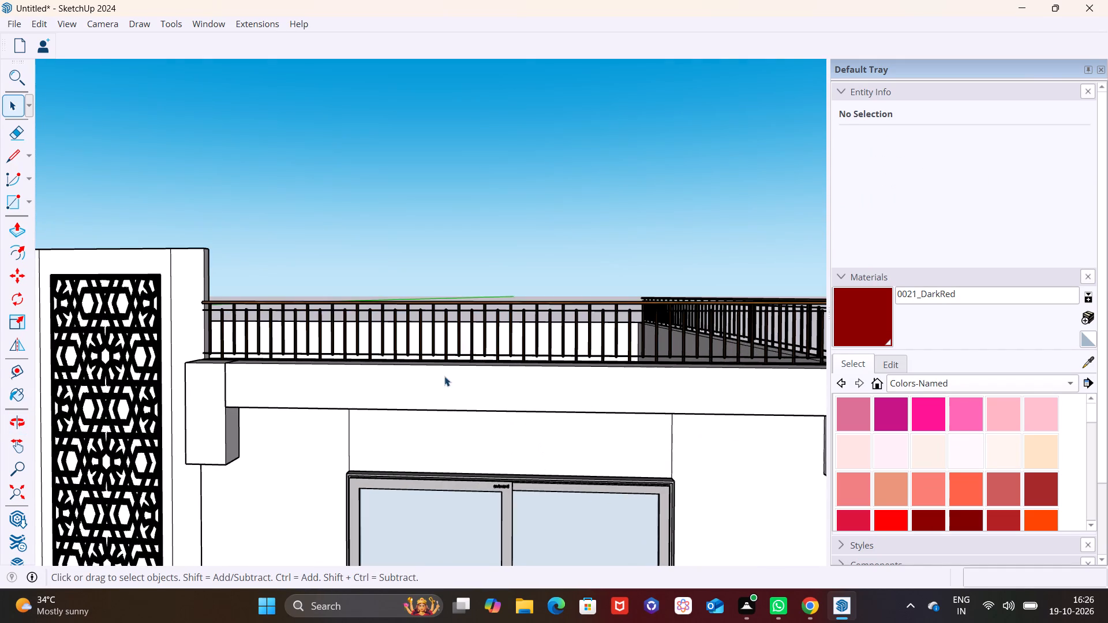
Draw a rectangle about 3 1/2" by 11 5/8" on the front face of the raised GRC screen panel, from its top corner beside the railing.
shift+middle_drag(444, 376, 706, 400)
middle_drag(402, 369, 652, 415)
scroll(406, 309, up, 2)
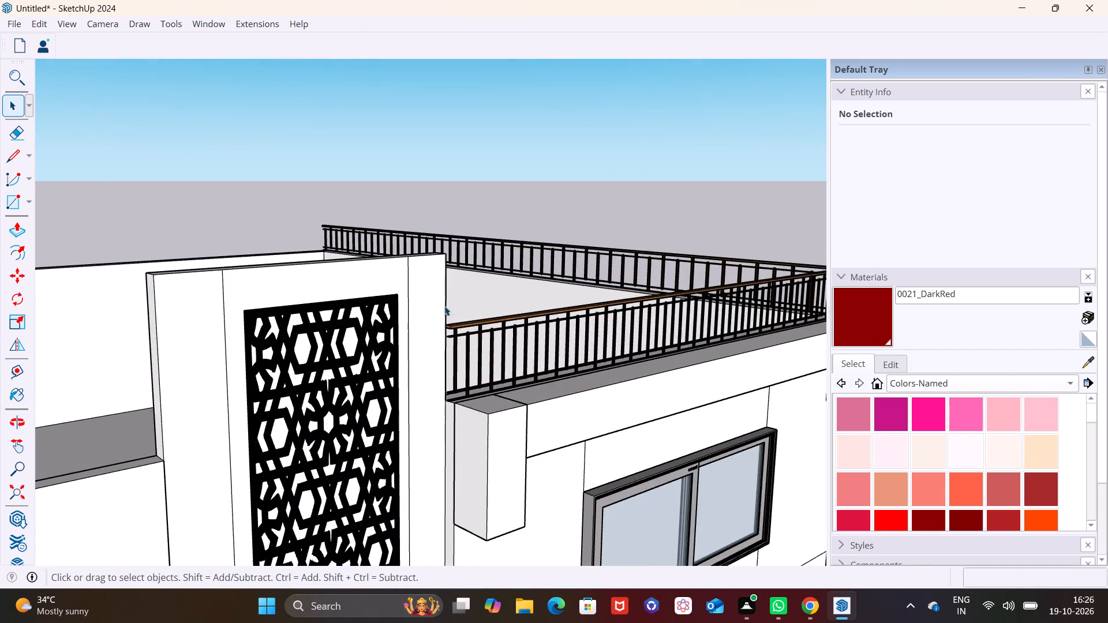
scroll(444, 306, up, 5)
scroll(450, 307, down, 5)
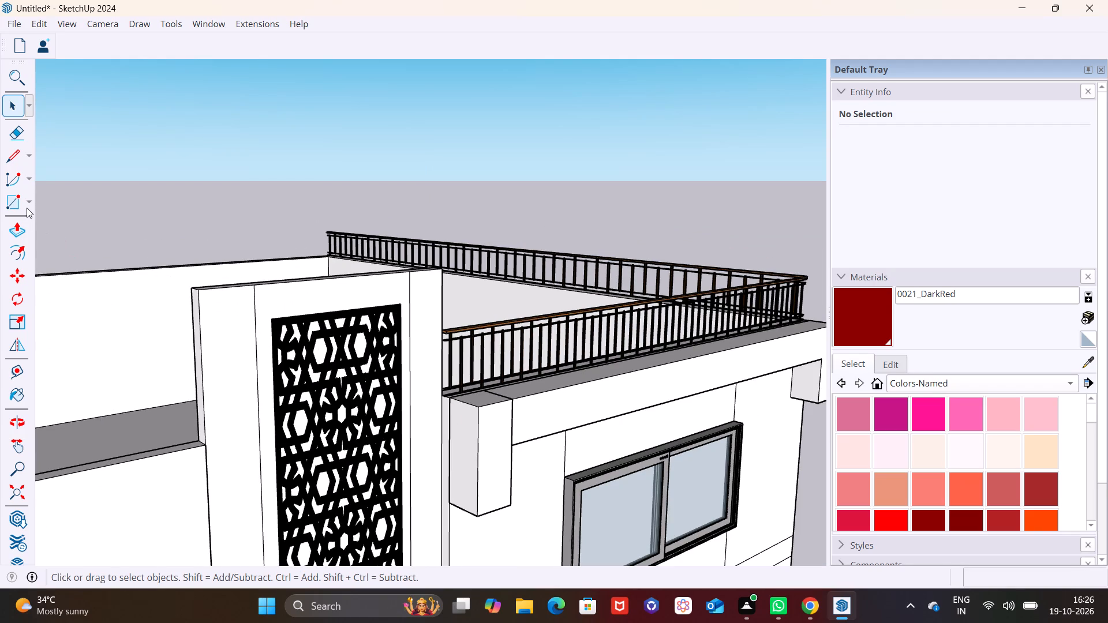
click(27, 204)
click(48, 222)
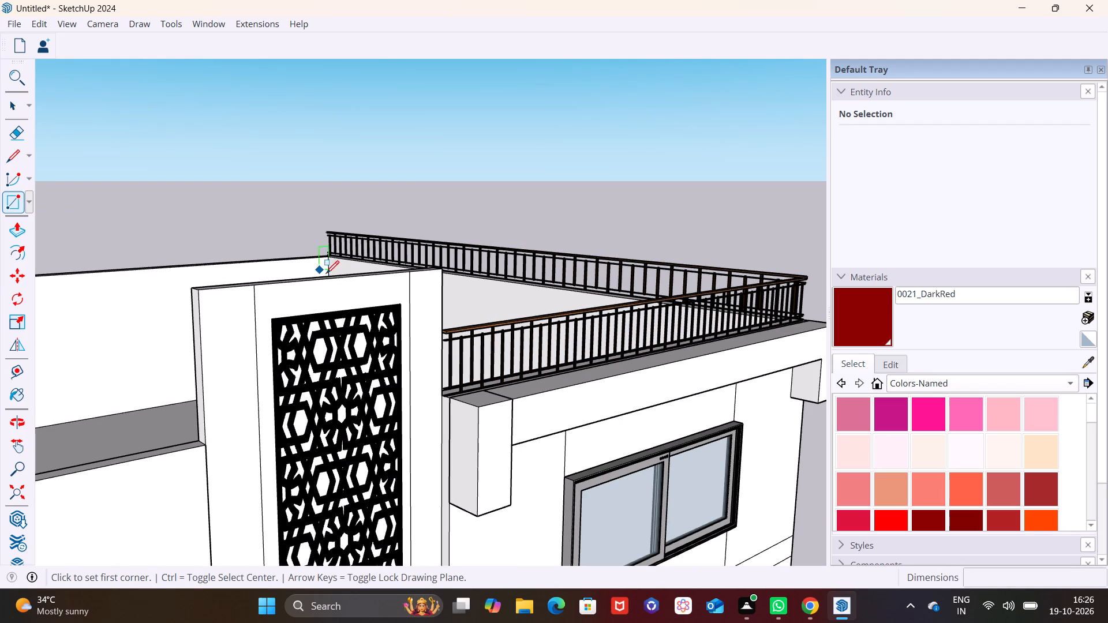
scroll(428, 282, up, 4)
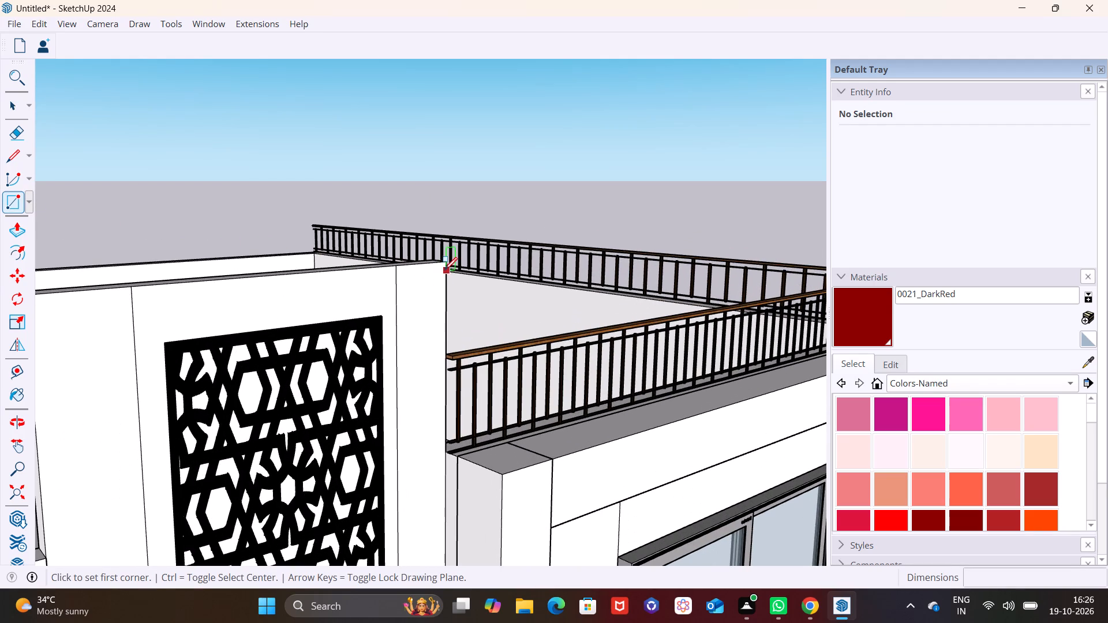
click(444, 264)
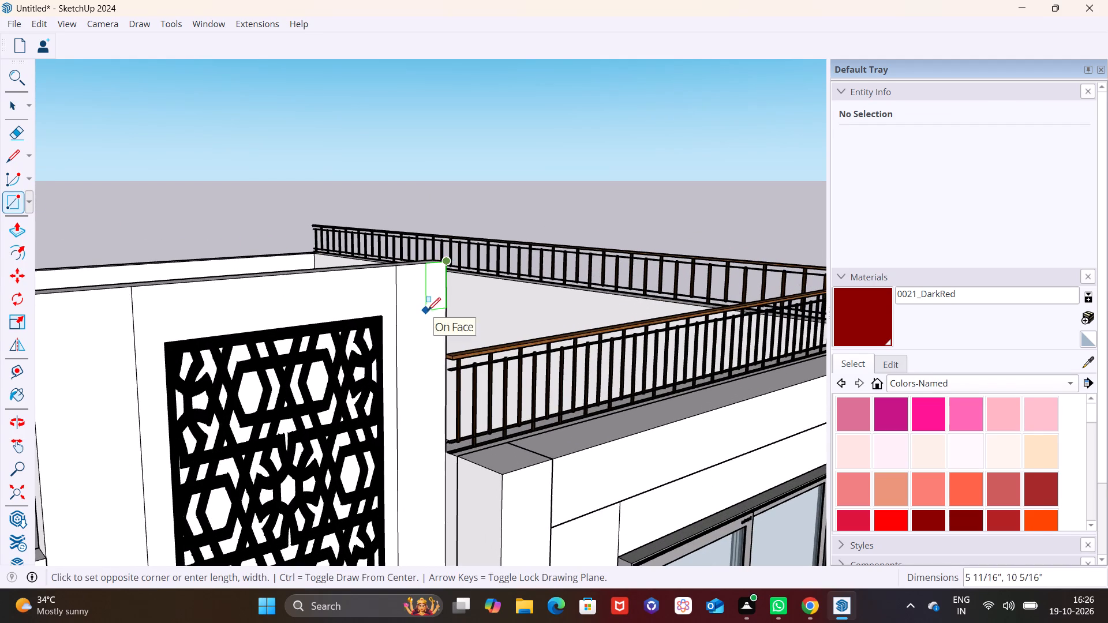
scroll(433, 312, up, 1)
middle_drag(433, 312, 308, 365)
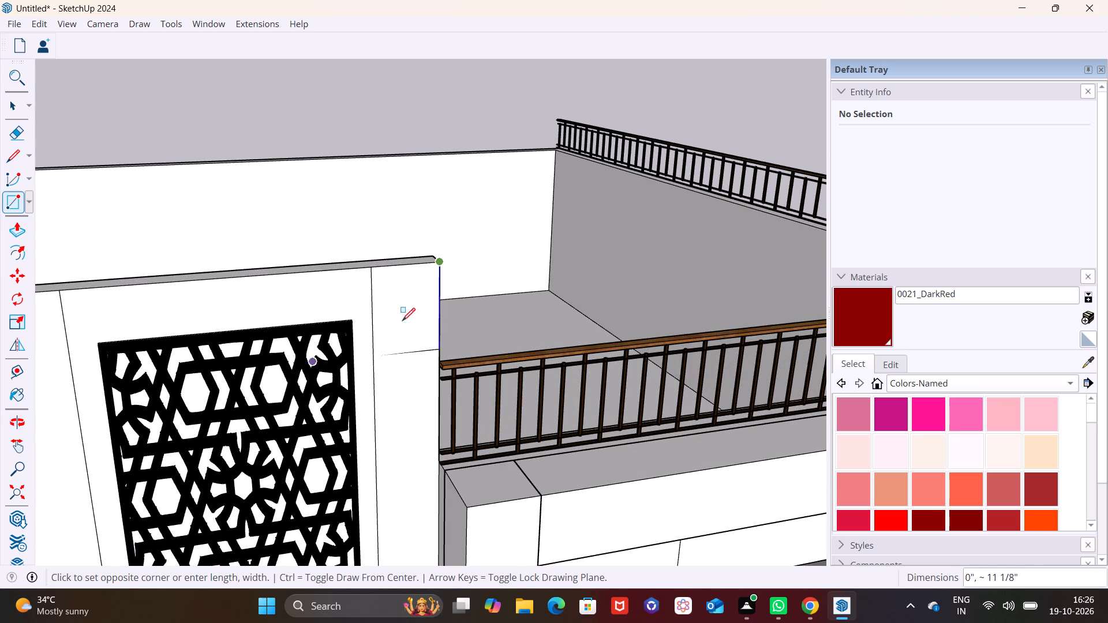
click(422, 321)
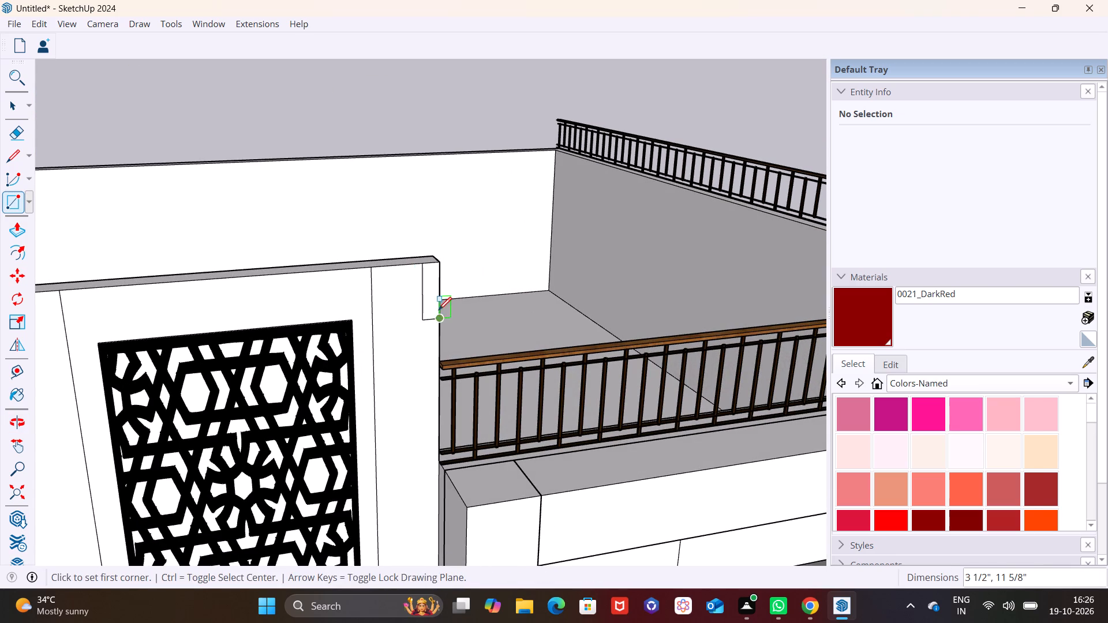
Group the small rectangle drawn at the top corner of the GRC screen panel beside the railing.
key(space)
click(433, 306)
click(433, 306)
right_click(433, 306)
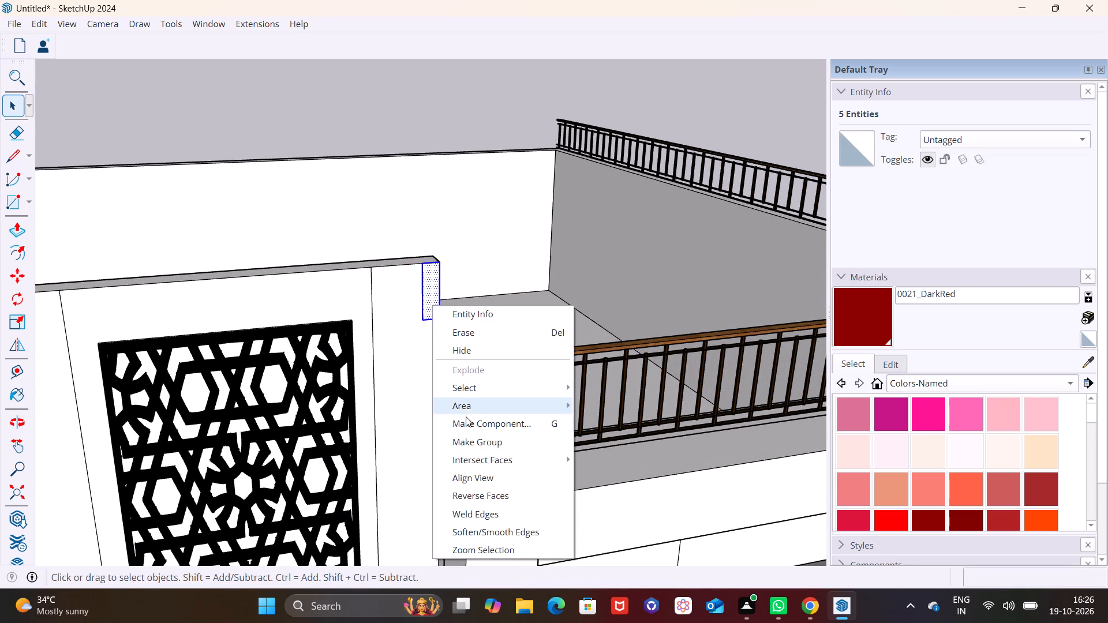
click(473, 445)
Extrude the grouped rectangle forward about 2 1/8" from the GRC panel's front face to start a post.
triple_click(431, 286)
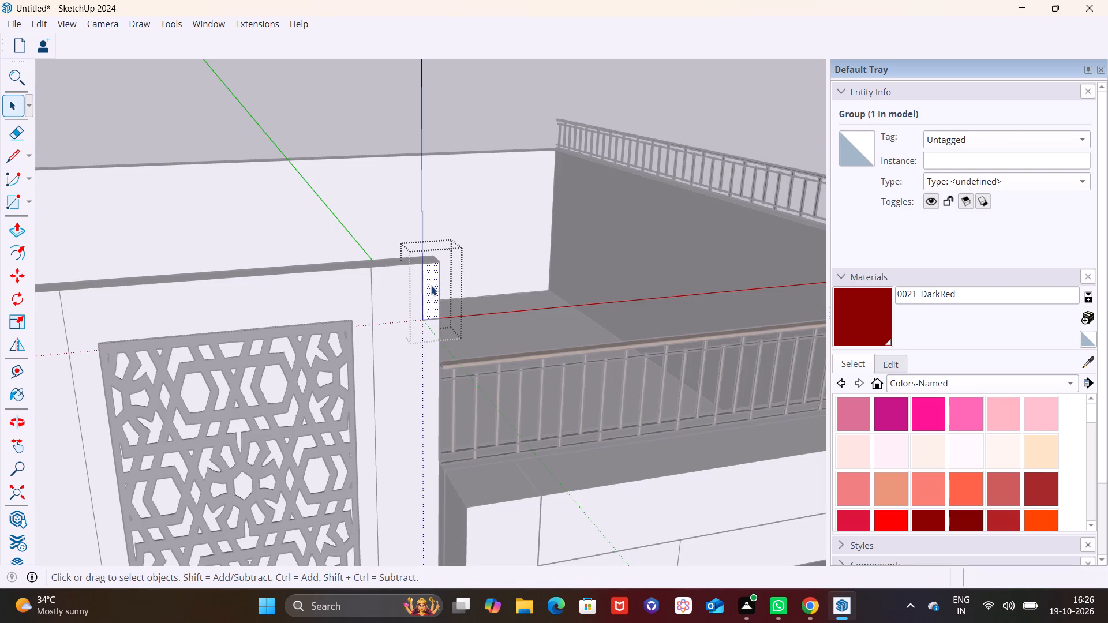
click(16, 232)
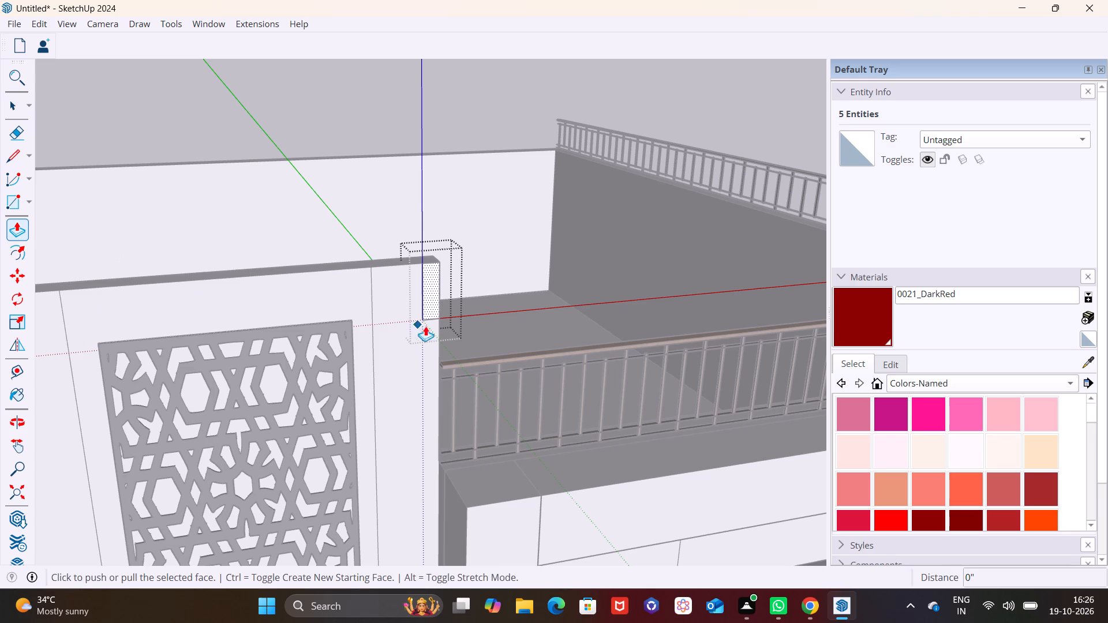
click(432, 300)
click(439, 299)
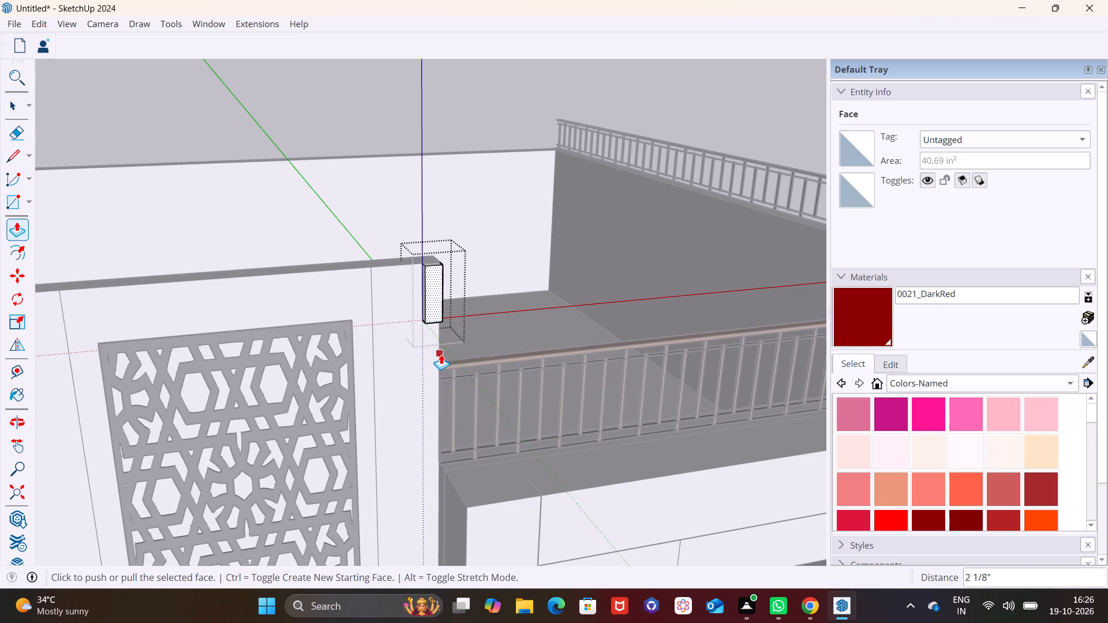
middle_drag(441, 354, 503, 222)
middle_drag(450, 359, 491, 265)
key(space)
Extend the post's bottom face downward by about 2' 5 1/2", continuing slightly to the ledge at the front railing's base.
click(437, 310)
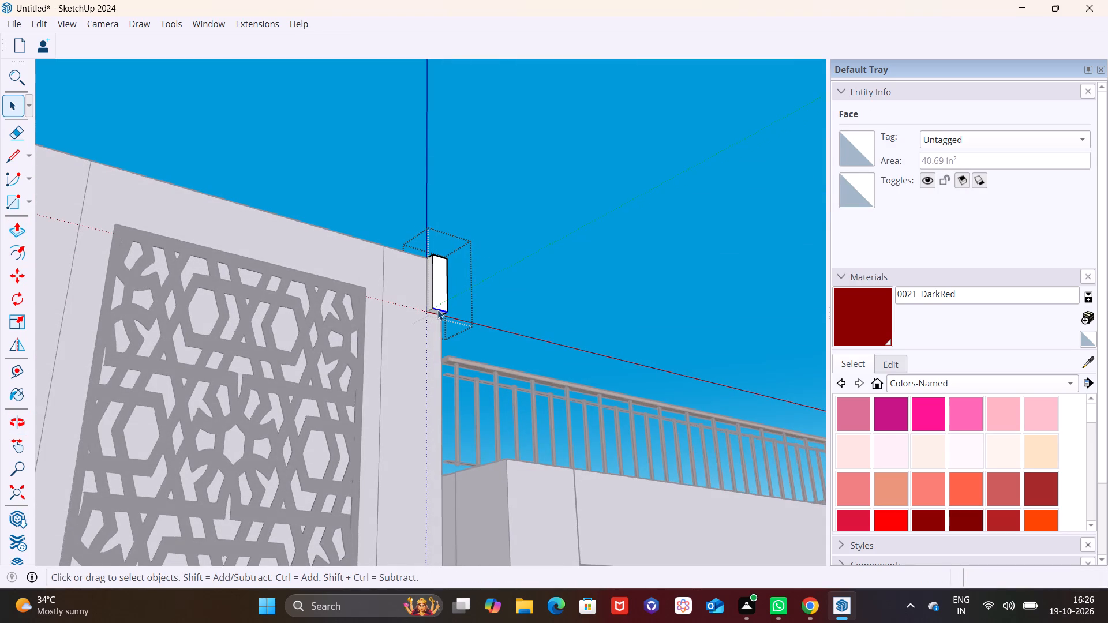
scroll(440, 311, up, 3)
click(440, 313)
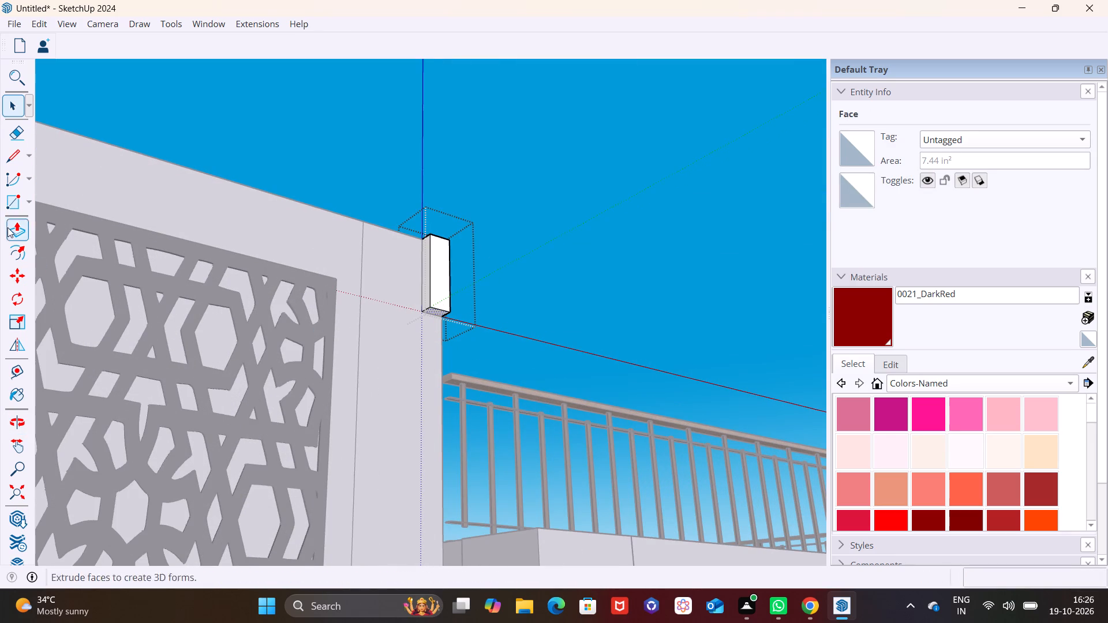
click(24, 232)
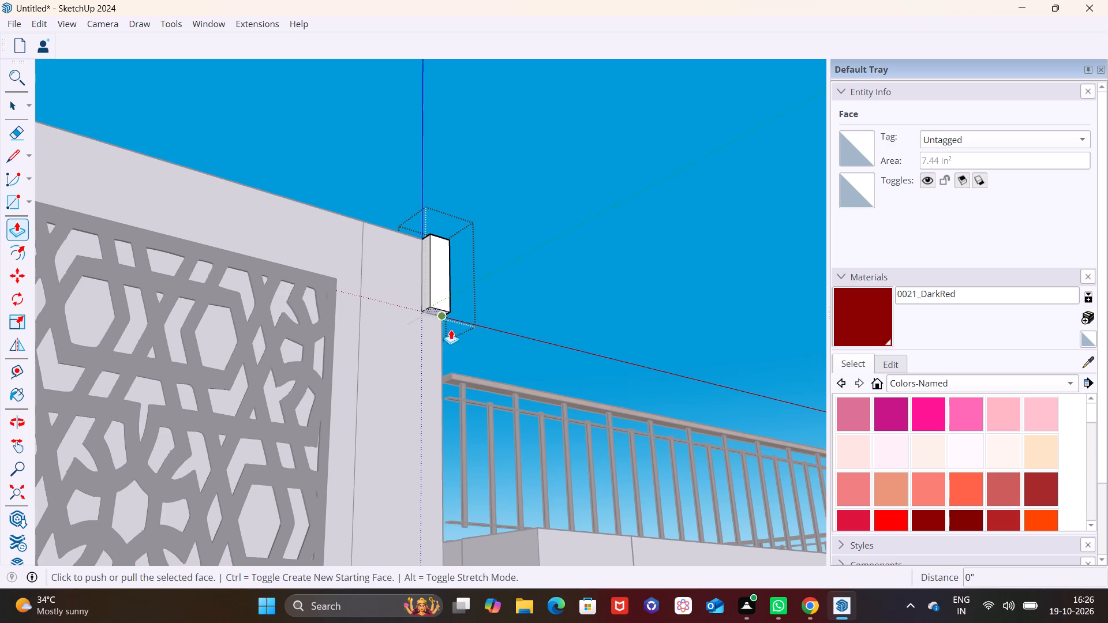
click(438, 311)
scroll(428, 494, down, 6)
shift+middle_drag(428, 494, 426, 358)
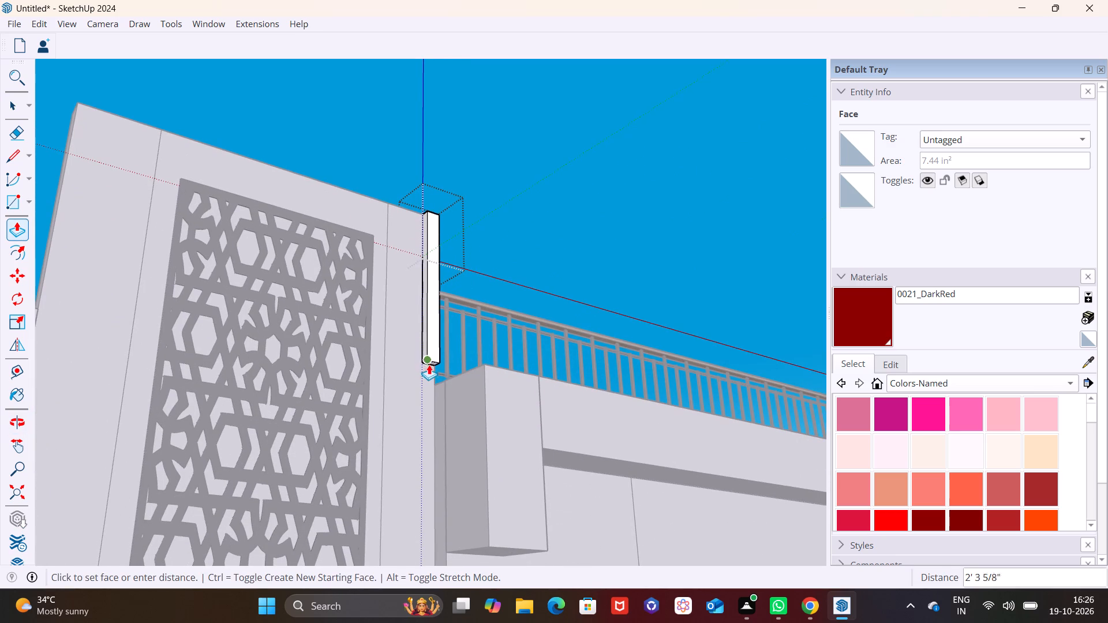
shift+click(442, 376)
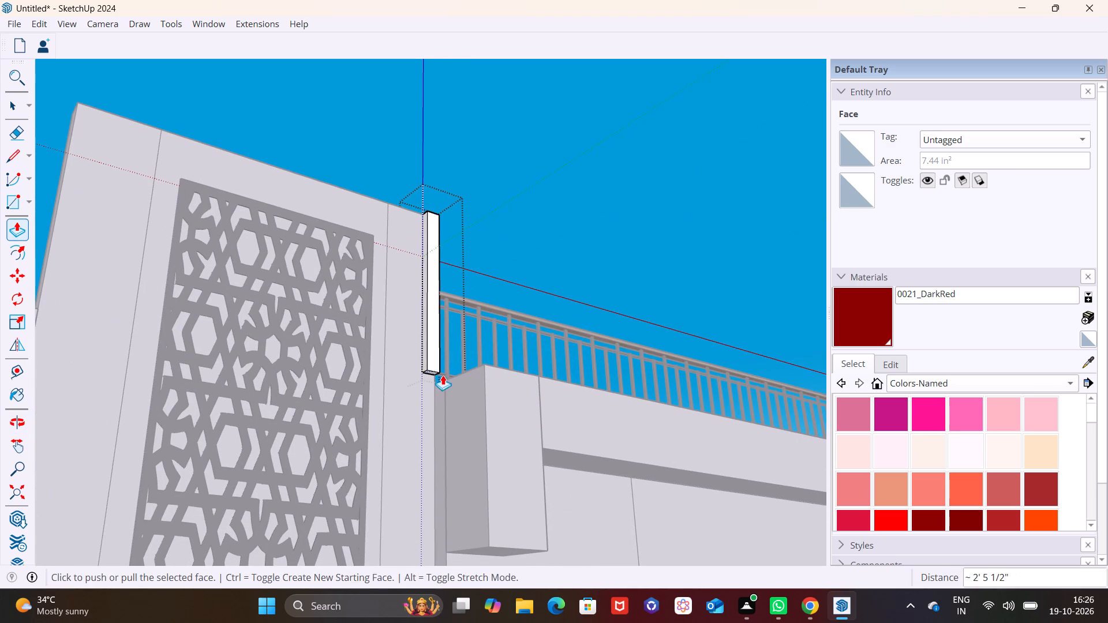
scroll(437, 372, up, 8)
click(424, 371)
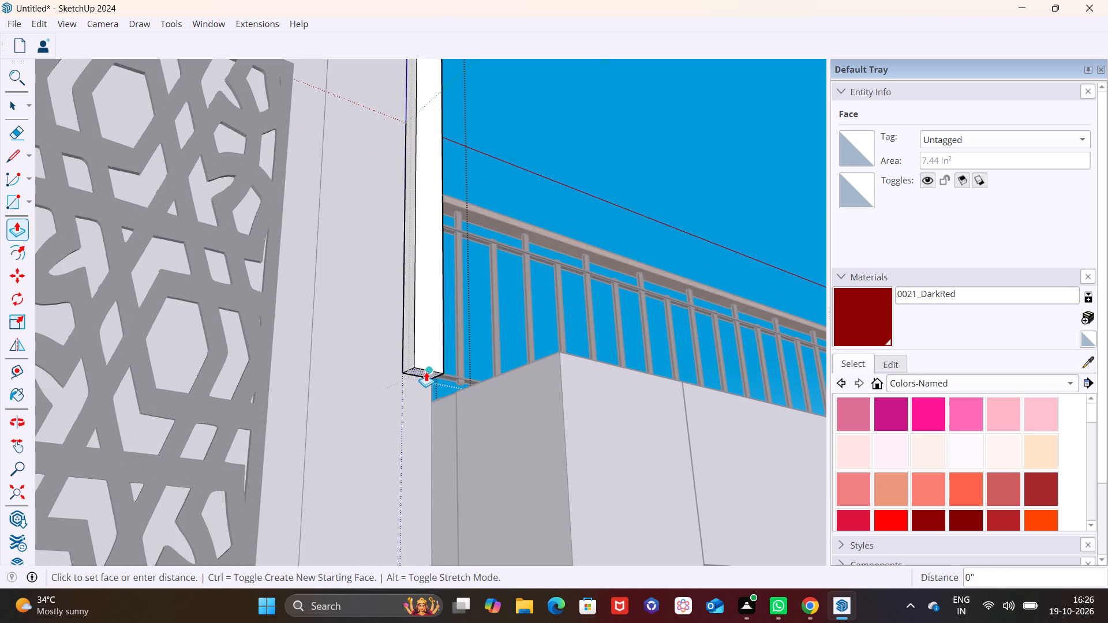
click(427, 397)
key(space)
click(559, 187)
Raise the post's top face a few inches above the top edge of the GRC screen panel.
scroll(563, 191, down, 6)
middle_drag(548, 385, 323, 538)
scroll(444, 304, down, 1)
middle_drag(451, 358, 458, 381)
scroll(471, 328, down, 3)
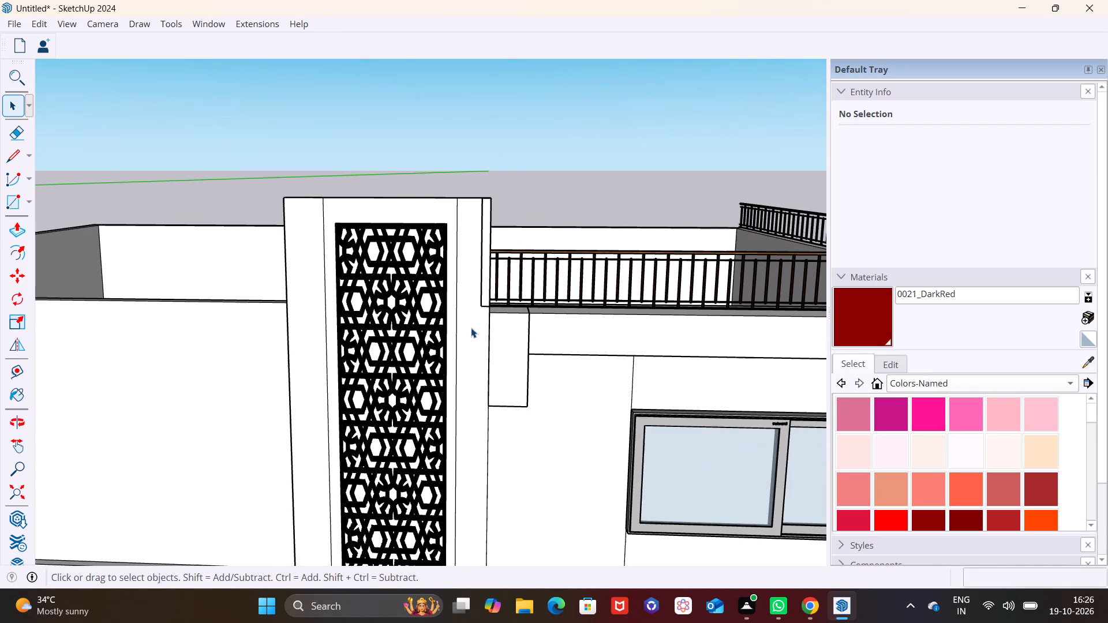
scroll(511, 238, down, 3)
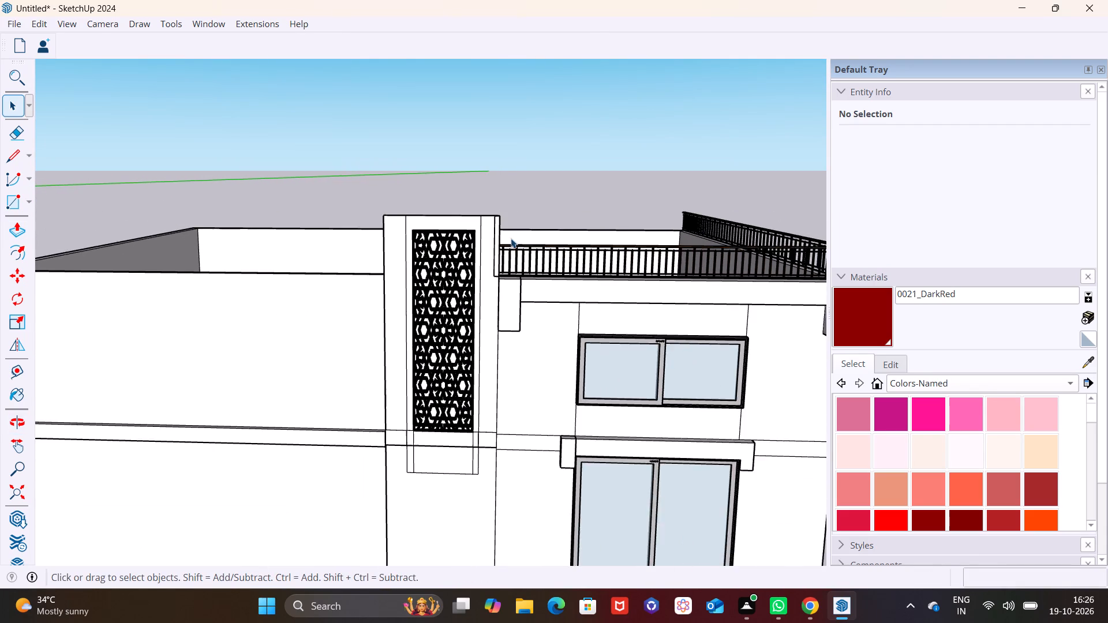
scroll(511, 238, down, 1)
middle_drag(557, 223, 525, 440)
scroll(495, 331, up, 5)
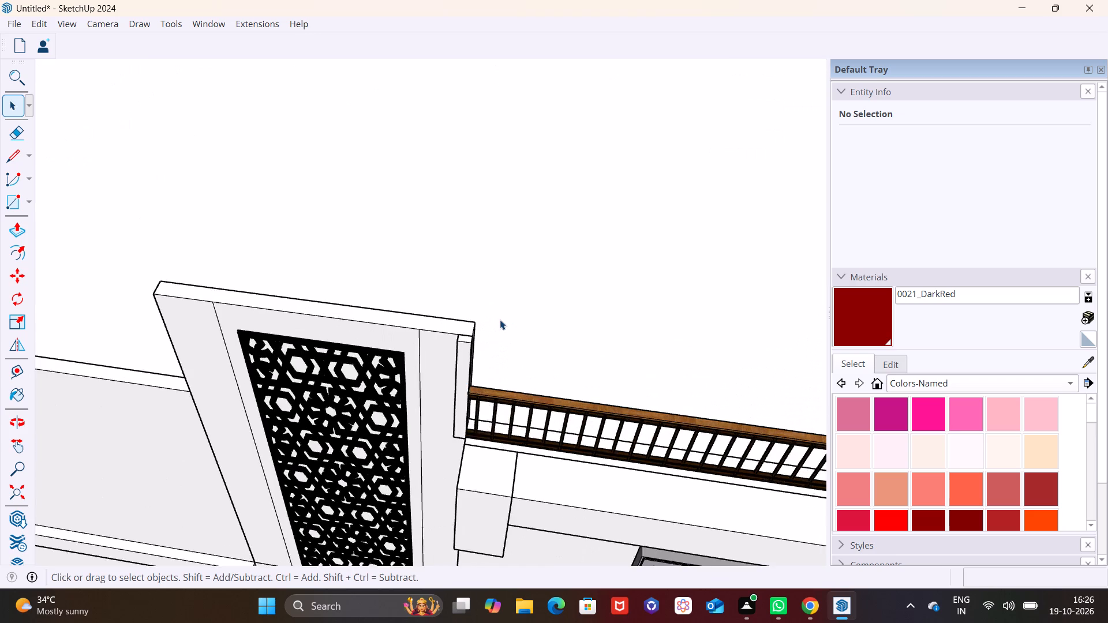
scroll(500, 320, up, 10)
click(14, 223)
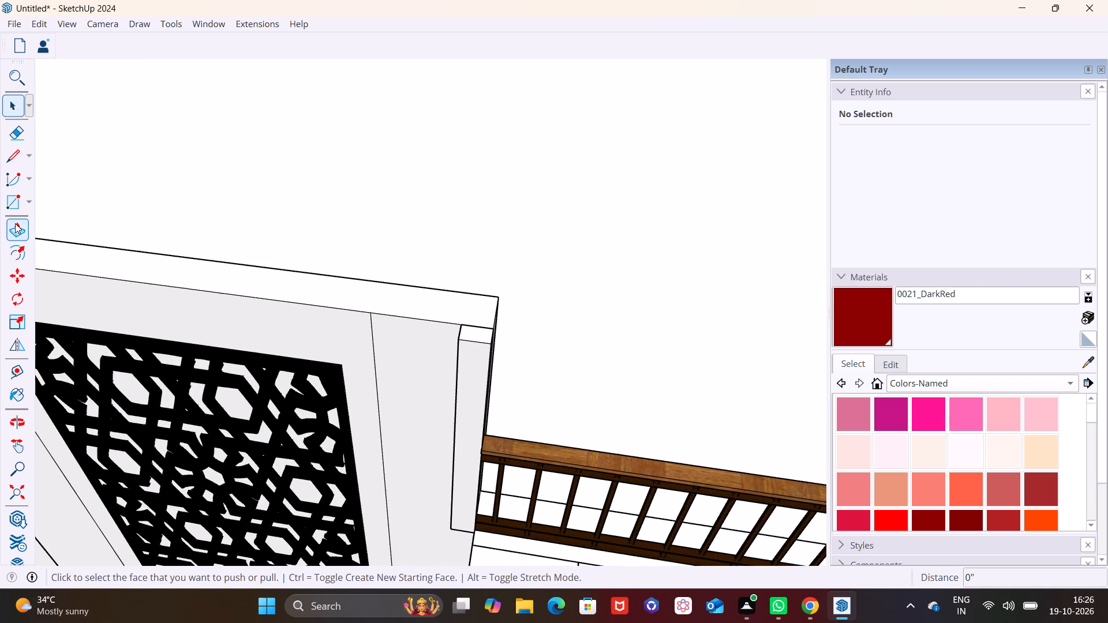
key(space)
click(483, 332)
double_click(484, 334)
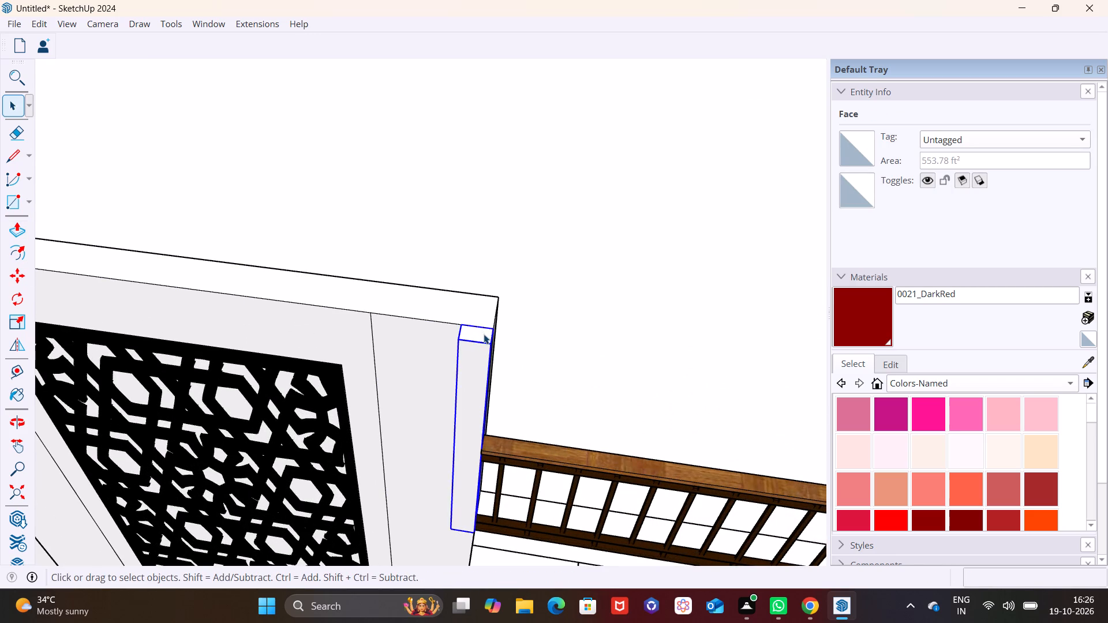
click(484, 339)
click(16, 228)
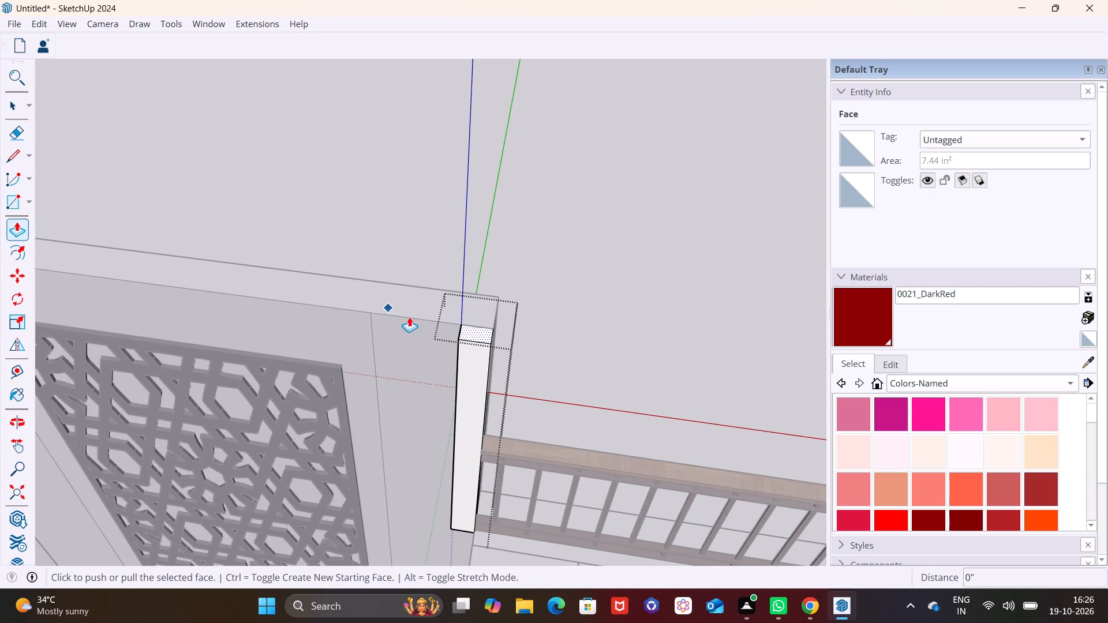
click(480, 335)
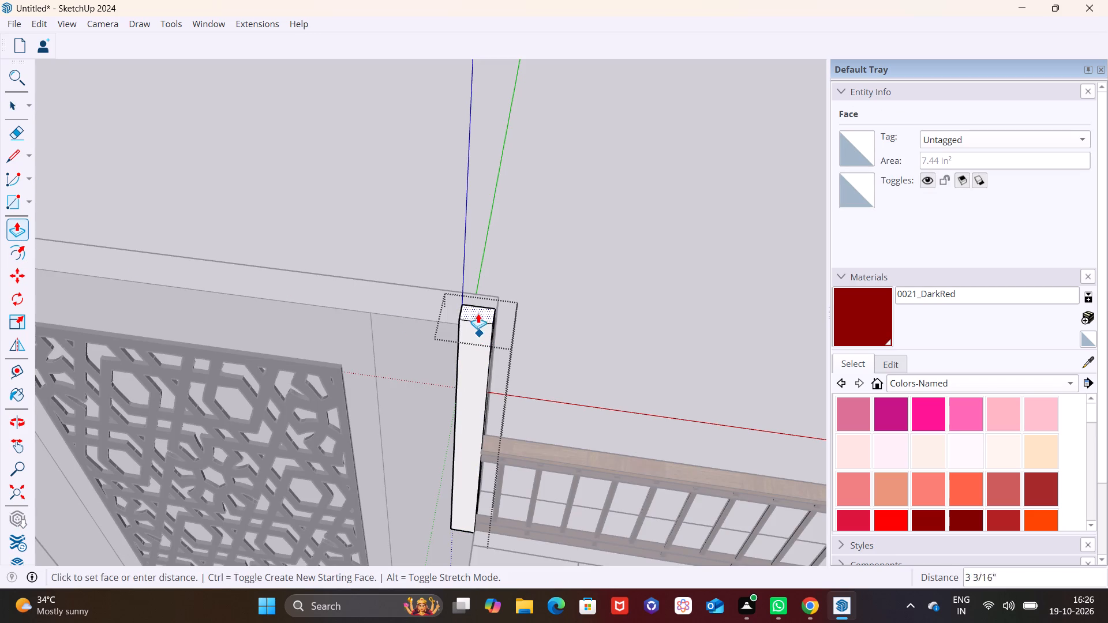
click(478, 310)
key(space)
scroll(441, 382, up, 1)
middle_drag(441, 382, 722, 340)
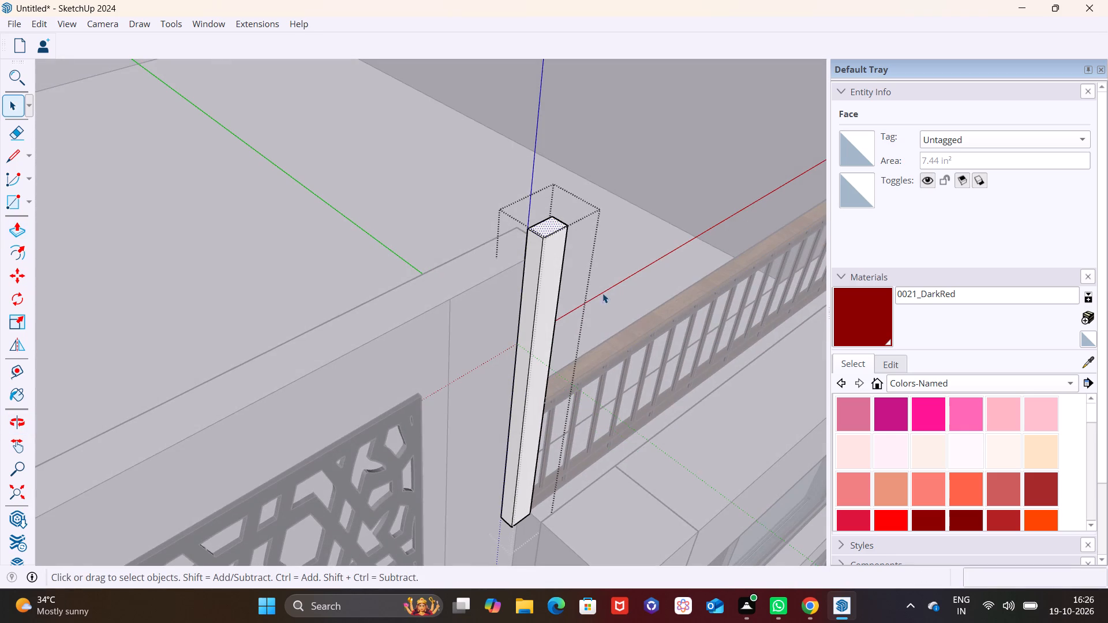
click(603, 292)
middle_drag(420, 360, 724, 360)
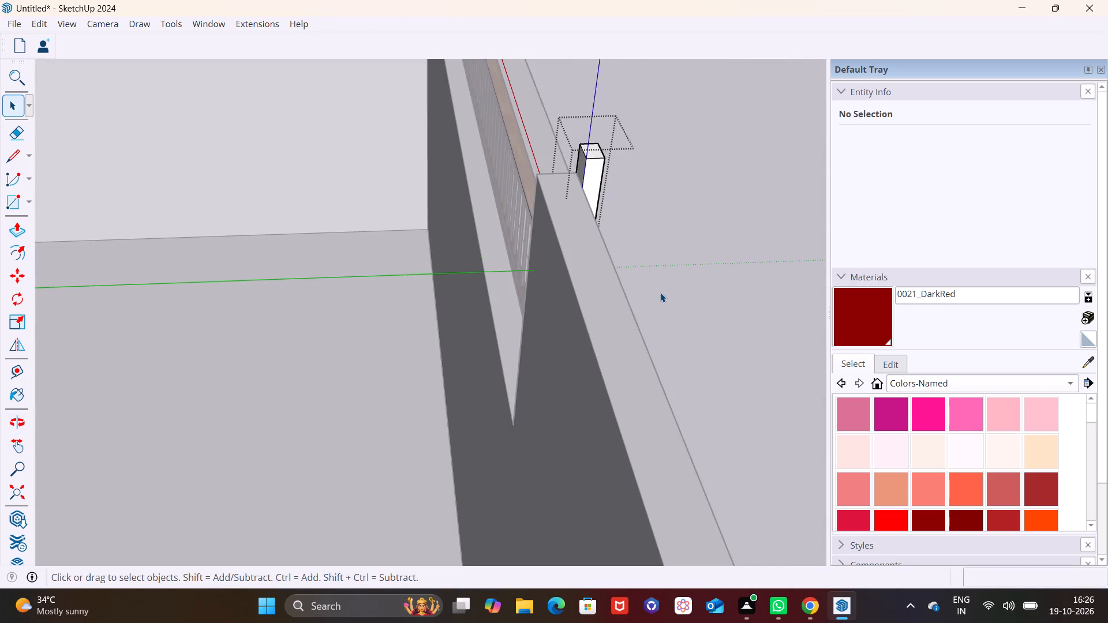
click(660, 292)
Extend the post's rear face back about 4 3/4" across the thickness of the GRC panel wall.
shift+middle_drag(624, 313, 632, 448)
scroll(566, 271, up, 4)
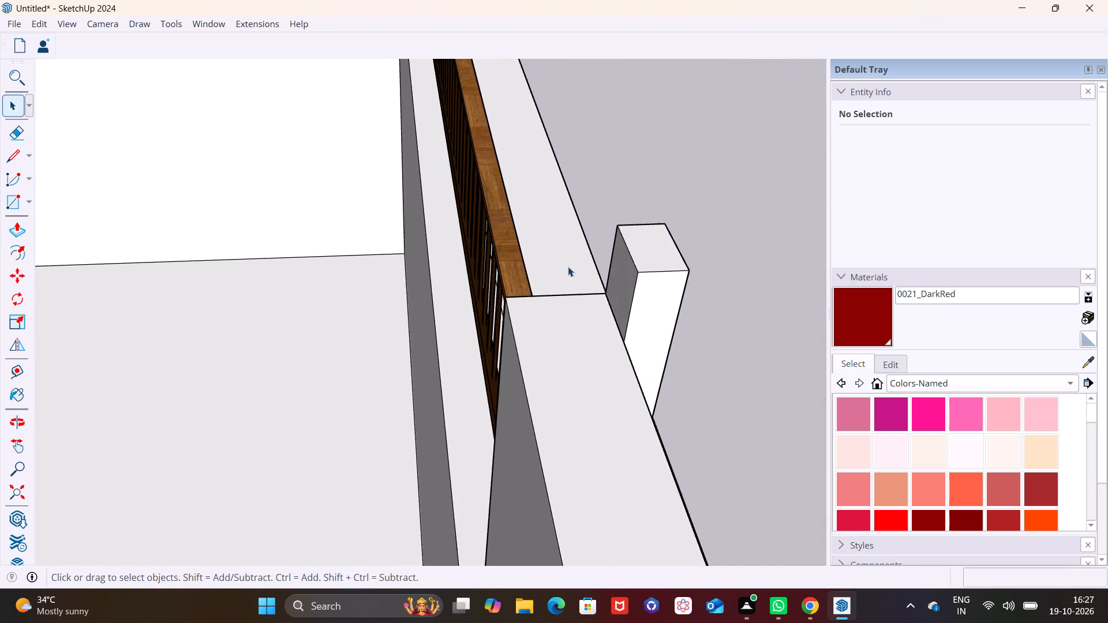
scroll(568, 267, up, 2)
click(687, 302)
double_click(687, 302)
click(700, 331)
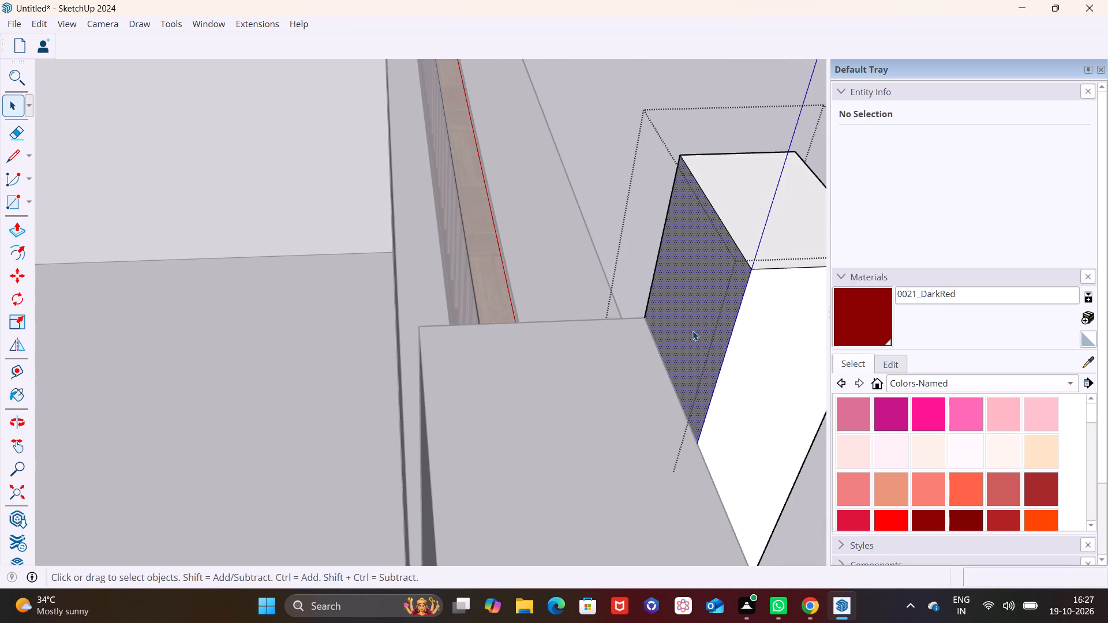
click(18, 228)
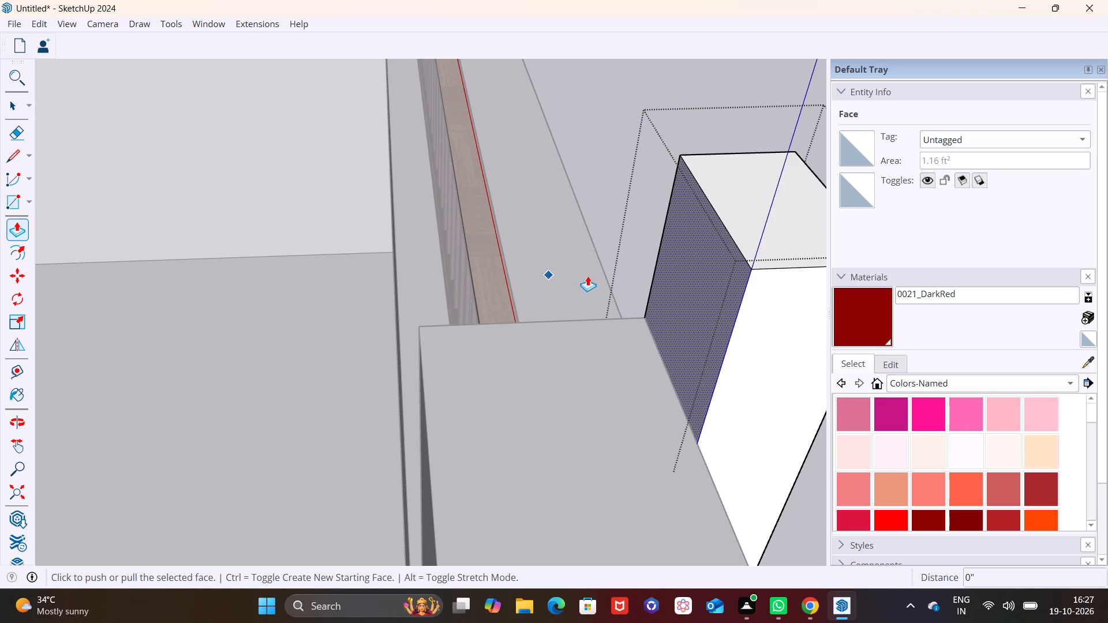
click(679, 284)
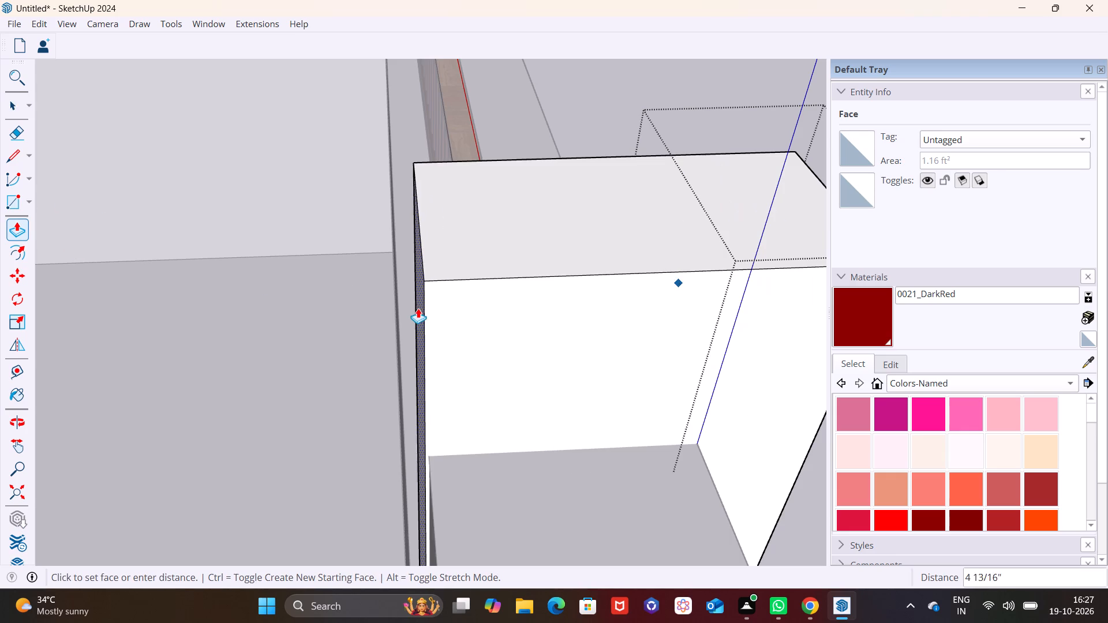
click(426, 309)
key(space)
click(275, 313)
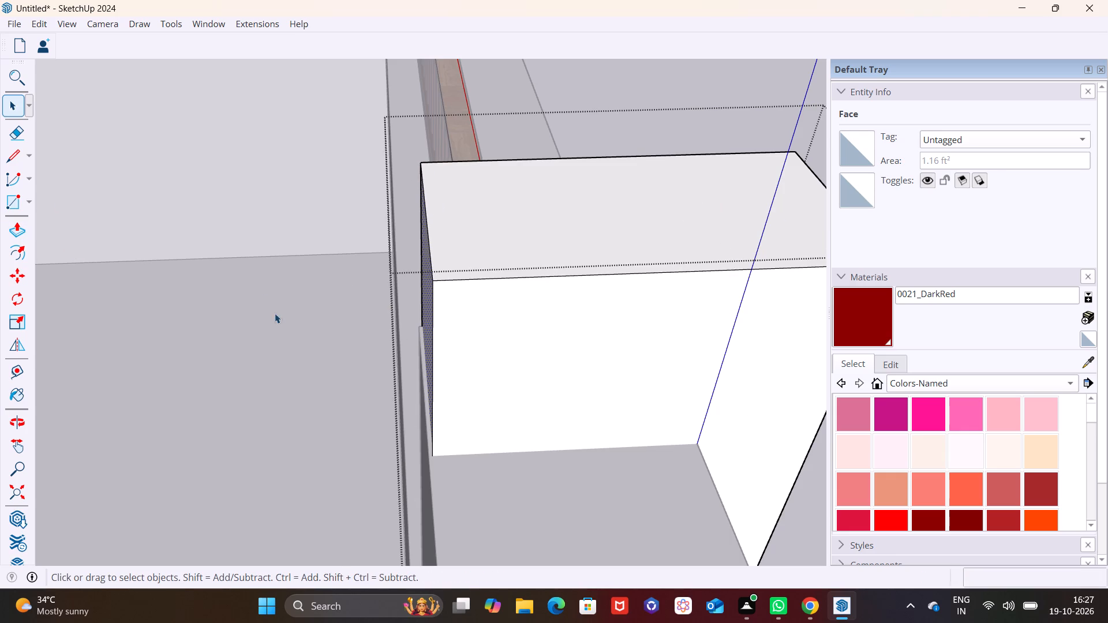
Narrow the post by pushing its panel-side face inward, towards the front railing.
scroll(522, 384, down, 10)
middle_drag(615, 423, 298, 286)
scroll(548, 395, down, 4)
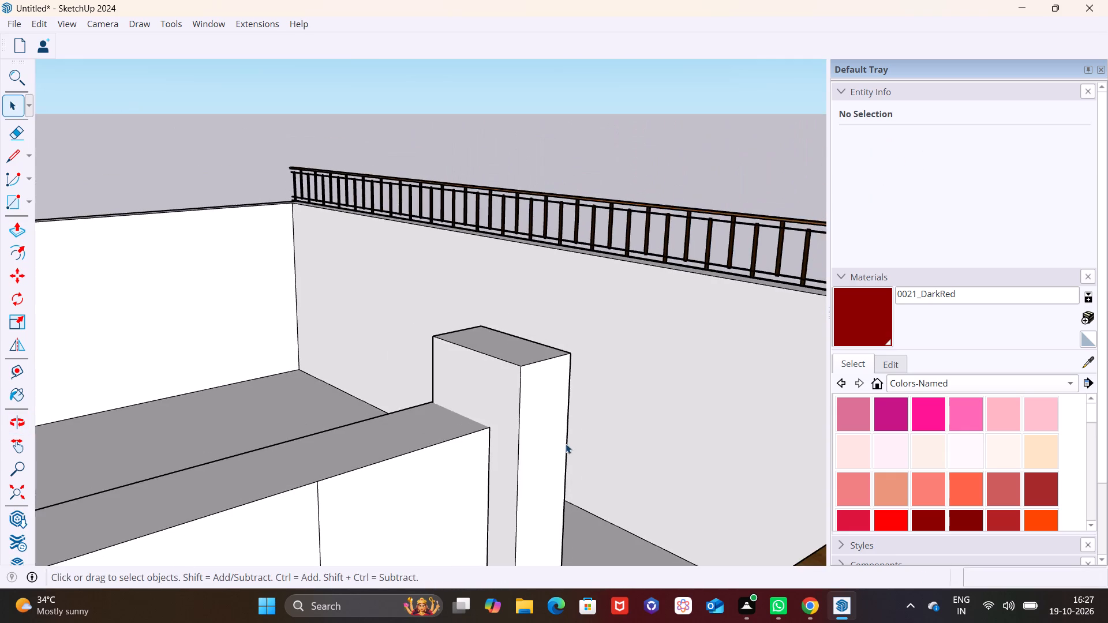
middle_drag(566, 444, 553, 421)
drag(460, 391, 470, 389)
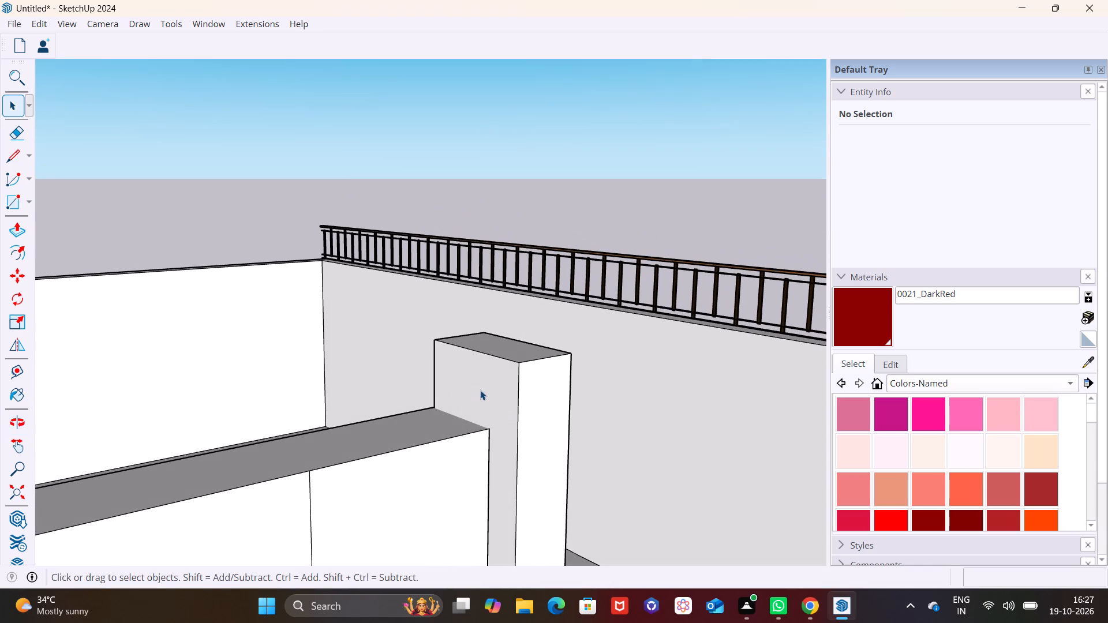
click(489, 391)
double_click(492, 402)
double_click(496, 405)
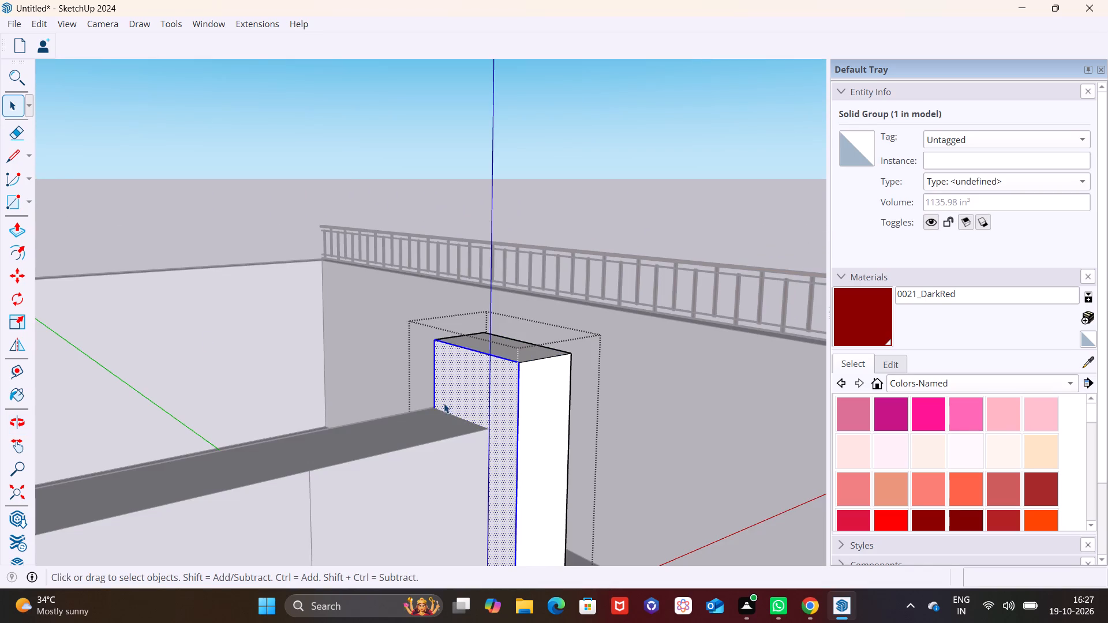
click(18, 229)
click(473, 380)
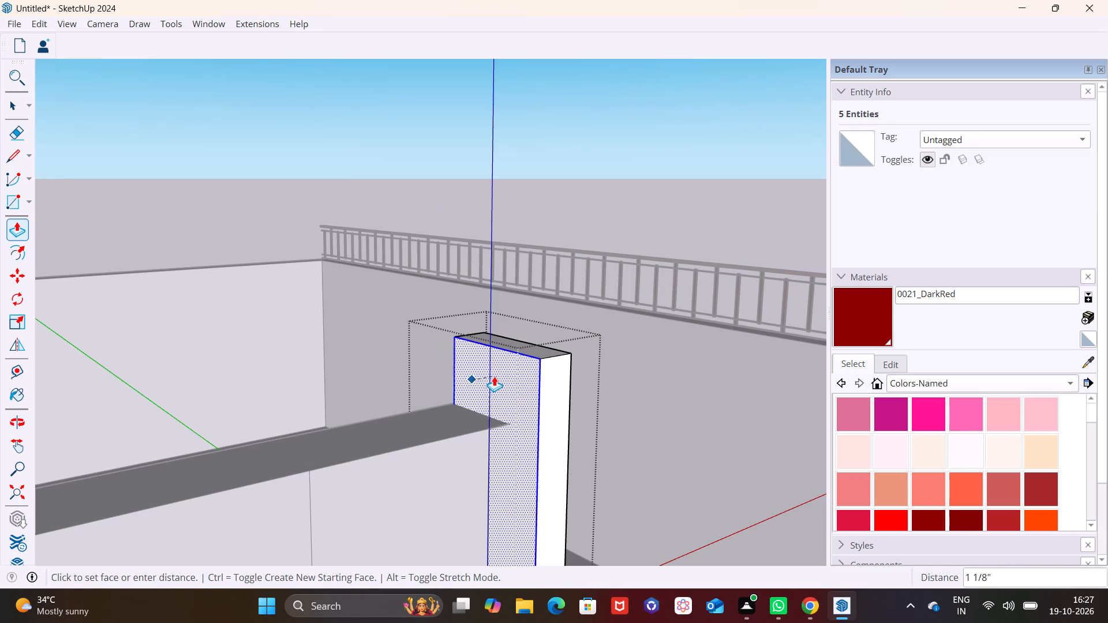
click(510, 372)
key(space)
click(699, 391)
Examine the narrowed post from the front, side and rear where it meets the GRC panel's edge and the front railing.
scroll(662, 416, down, 4)
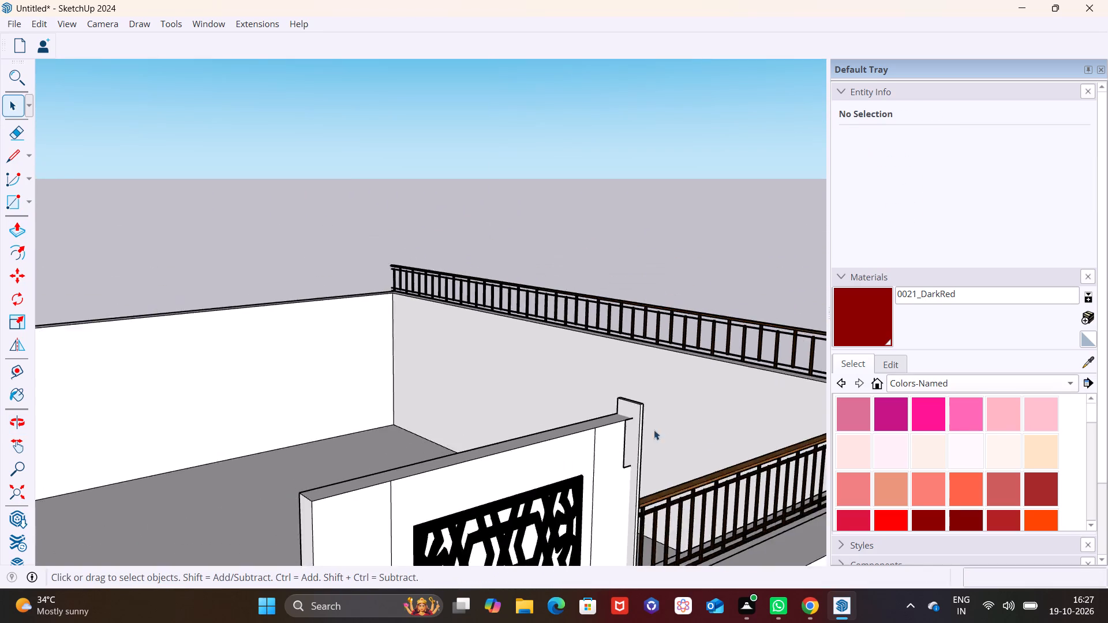
middle_drag(634, 441, 444, 466)
middle_drag(722, 518, 623, 449)
scroll(247, 232, up, 2)
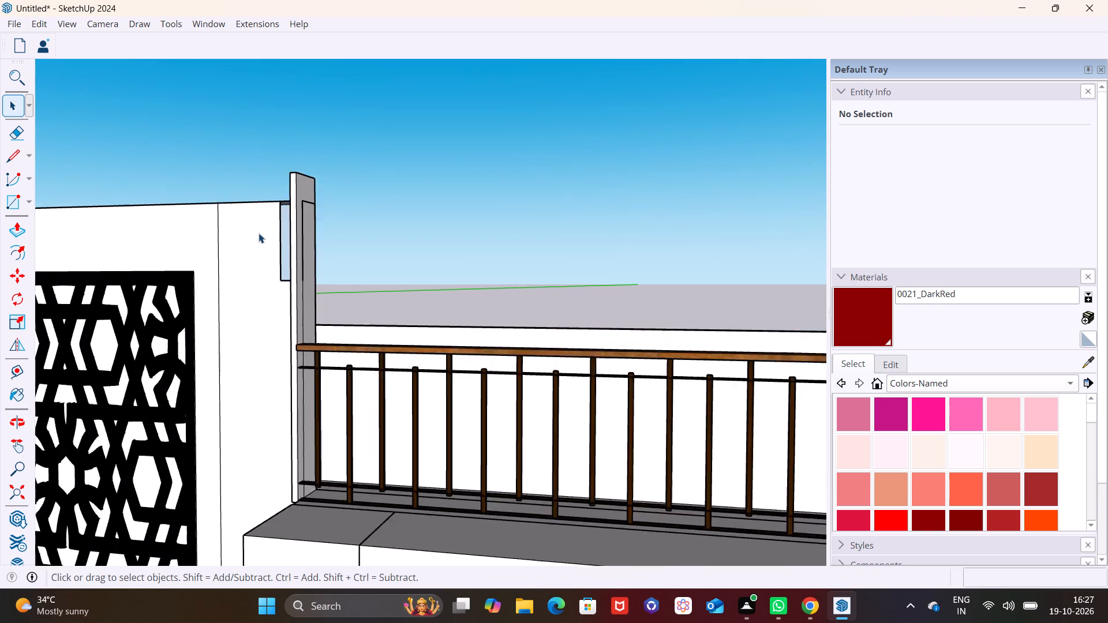
scroll(259, 233, up, 11)
middle_drag(354, 262, 21, 341)
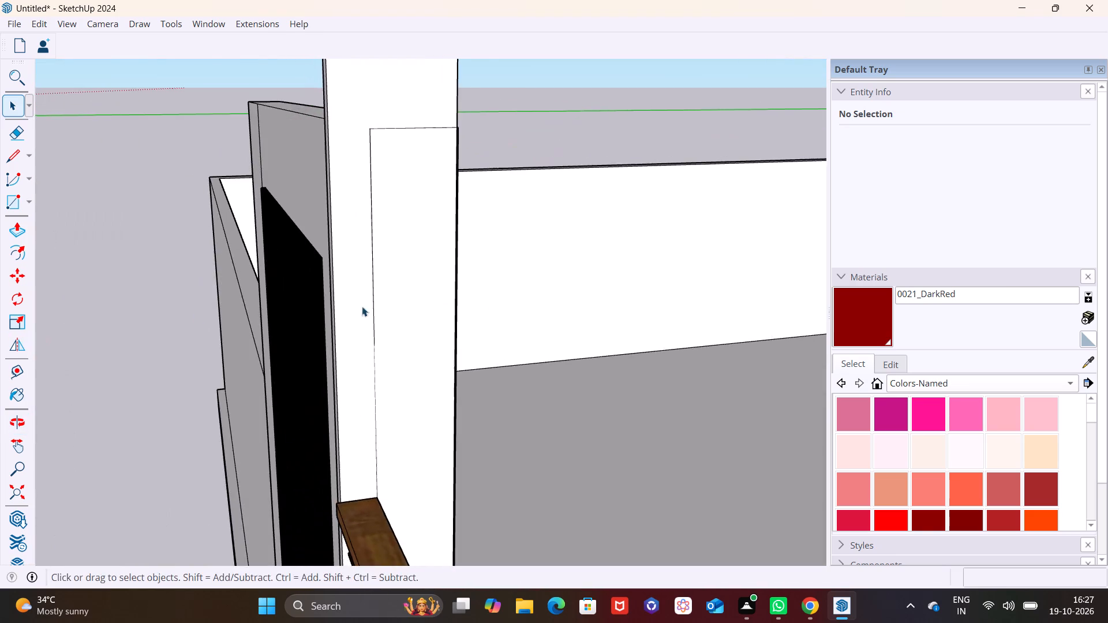
middle_drag(481, 297, 410, 297)
shift+middle_drag(43, 303, 322, 250)
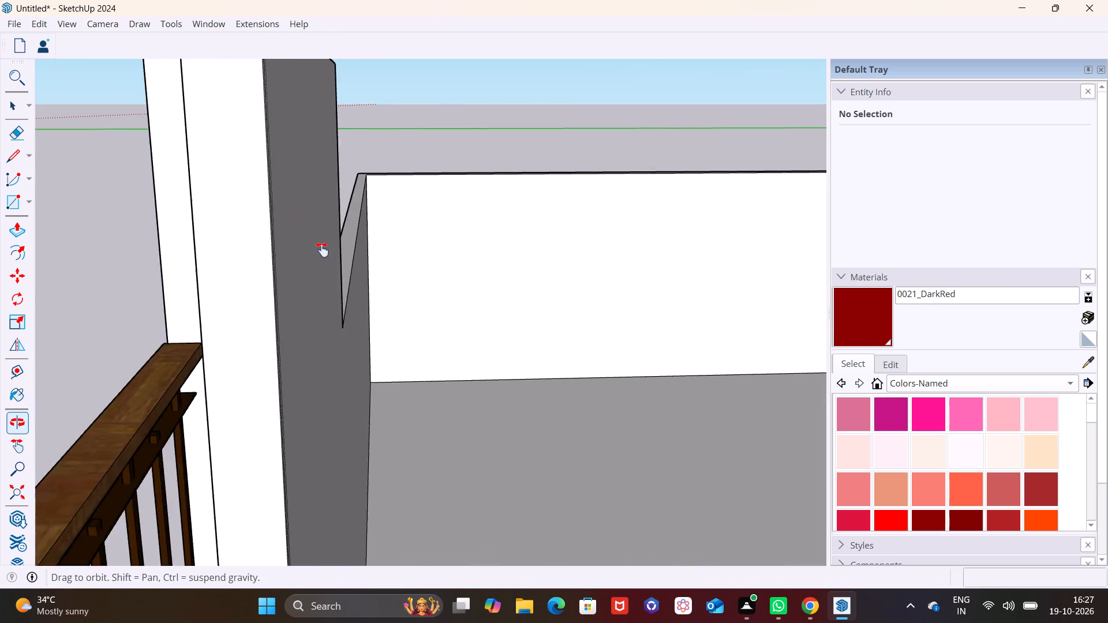
shift+middle_drag(322, 250, 339, 251)
scroll(358, 268, down, 7)
middle_drag(354, 304, 385, 282)
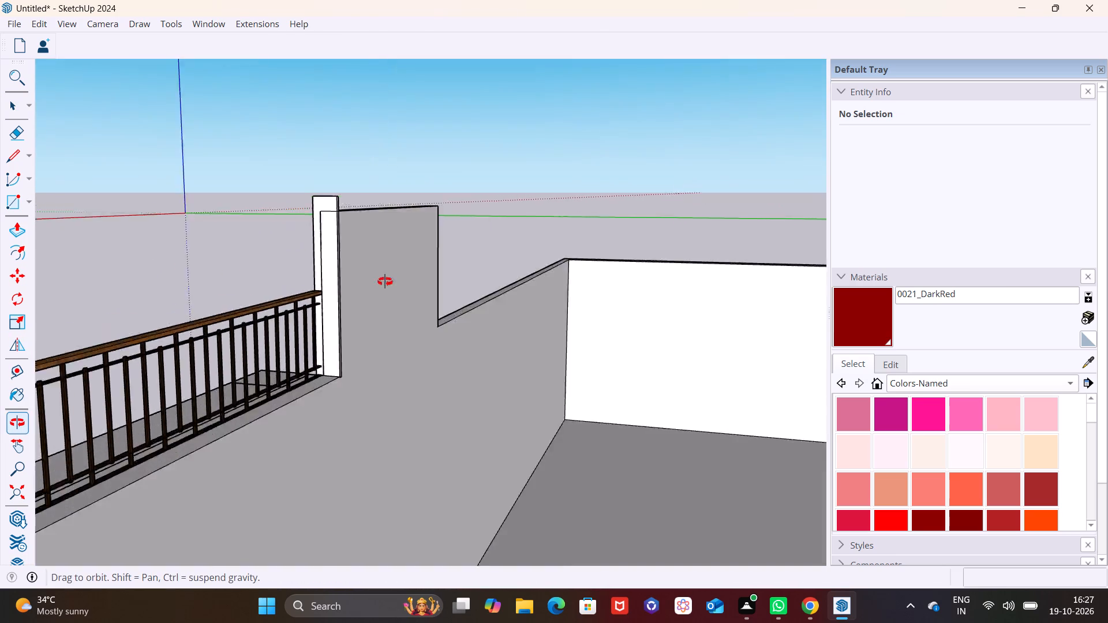
middle_drag(385, 282, 683, 269)
middle_drag(431, 272, 501, 282)
scroll(432, 237, up, 5)
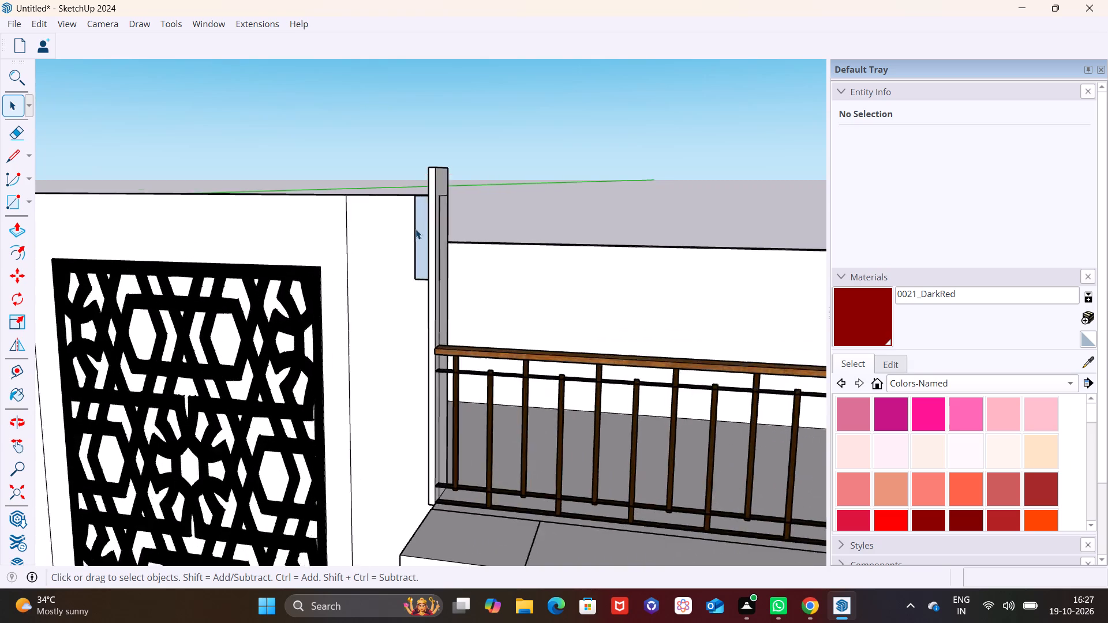
scroll(415, 229, up, 9)
middle_drag(455, 258, 640, 295)
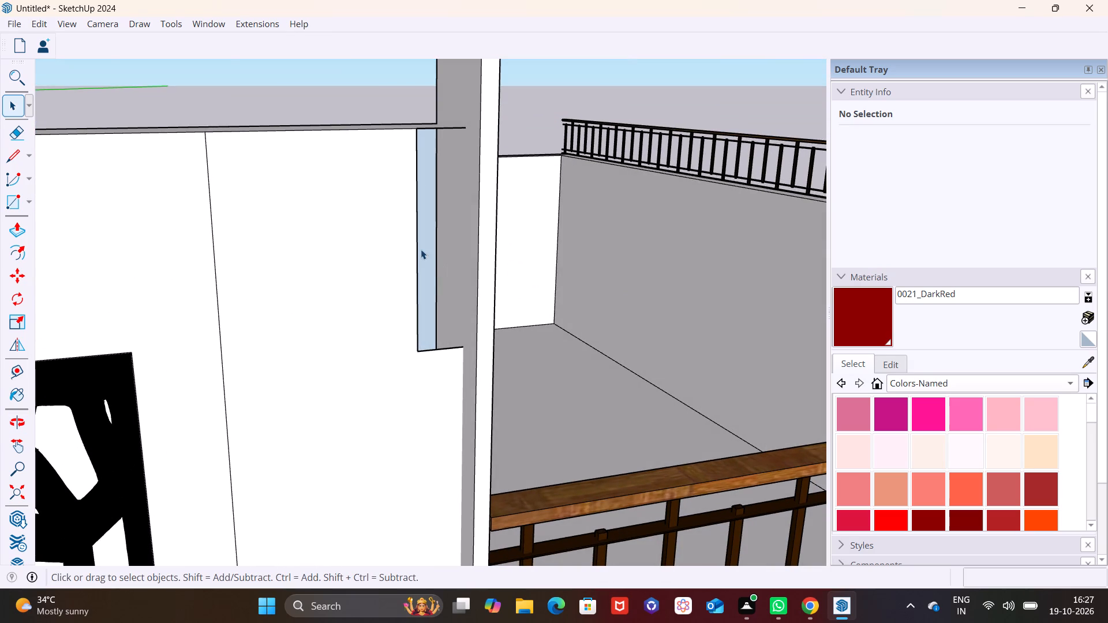
Move the vertical edge at the post's notch across to the post, closing the narrow blue strip in the GRC panel wall.
click(415, 246)
click(417, 242)
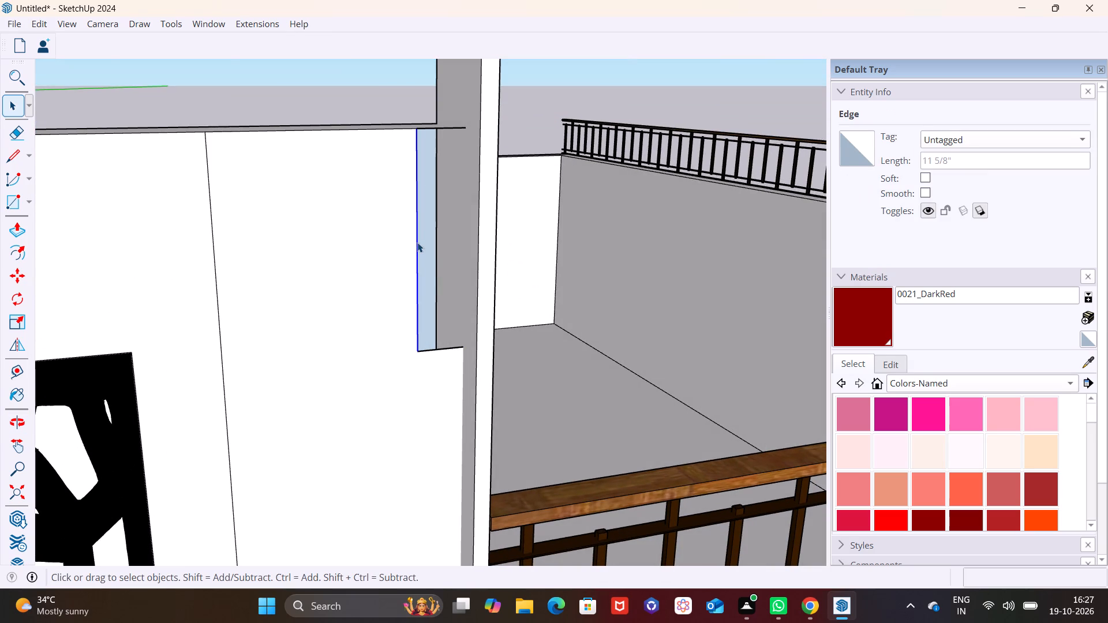
key(m)
click(420, 243)
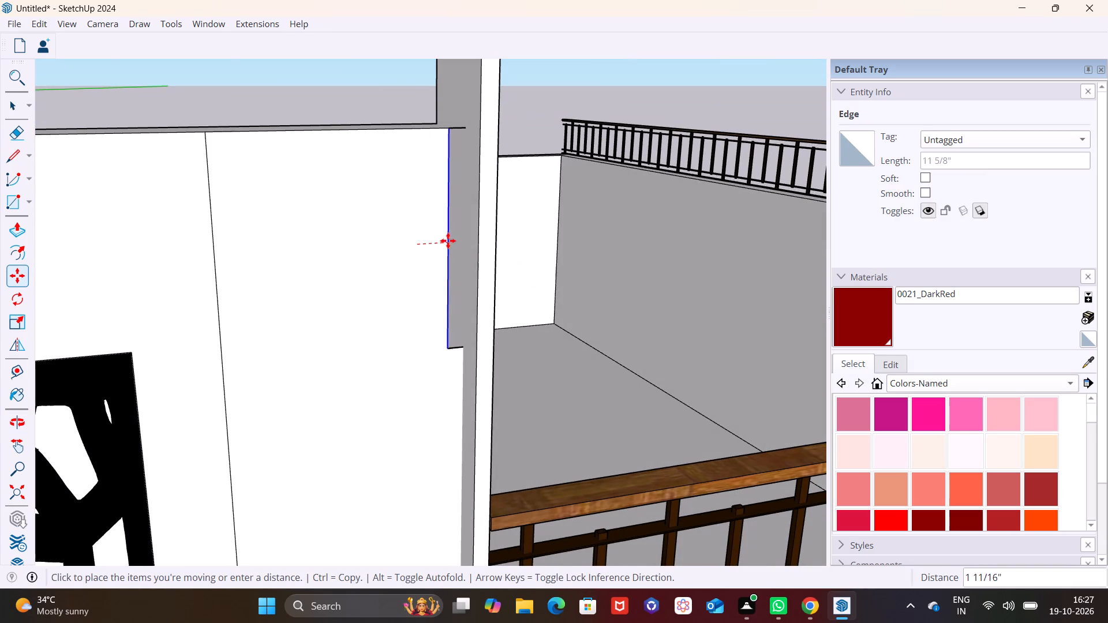
click(467, 238)
key(space)
click(538, 293)
Examine the post and GRC screen panel from both sides and the front, then the whole upper façade.
scroll(546, 297, down, 4)
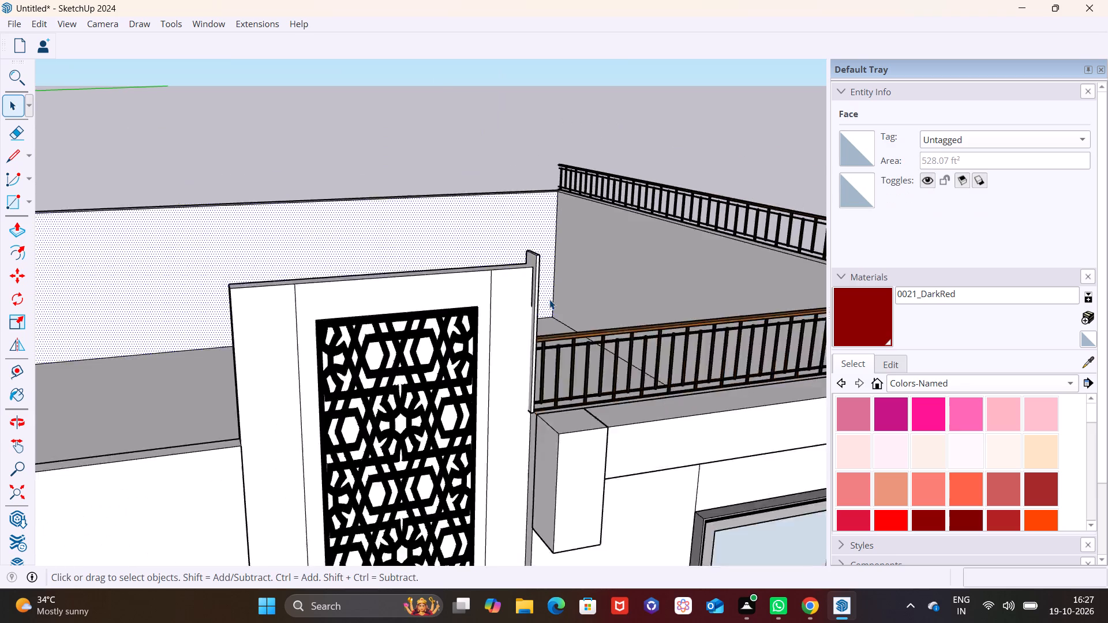
scroll(549, 299, down, 2)
middle_drag(536, 321, 362, 329)
scroll(538, 318, up, 6)
middle_drag(474, 301, 480, 300)
scroll(481, 299, down, 7)
scroll(544, 302, down, 12)
middle_drag(563, 324, 740, 286)
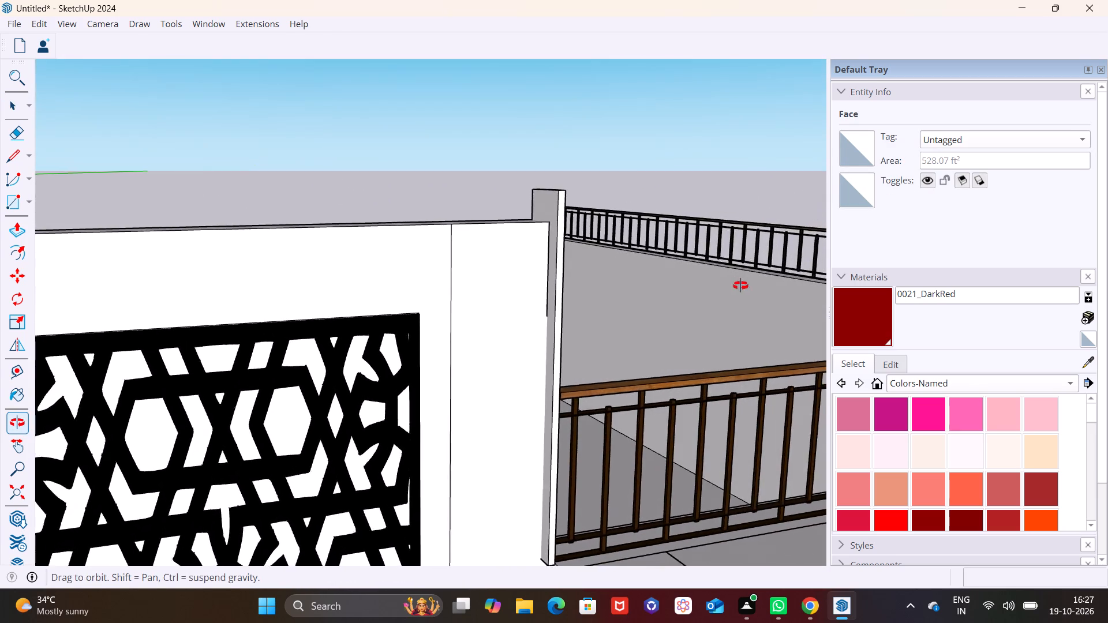
middle_drag(740, 286, 571, 299)
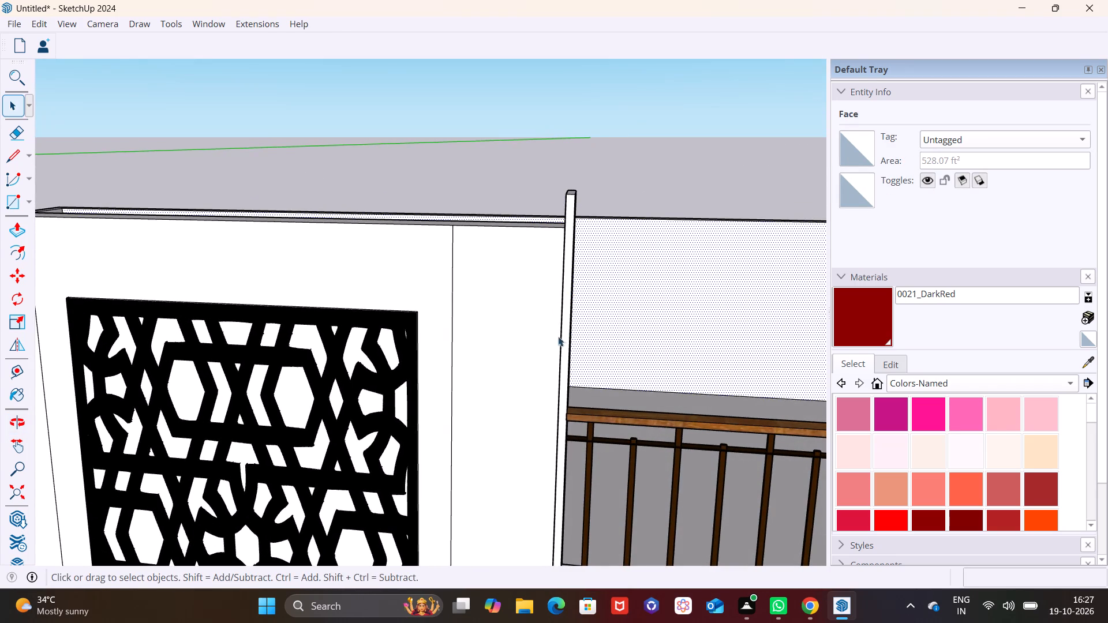
scroll(538, 347, down, 5)
shift+middle_drag(553, 365, 632, 296)
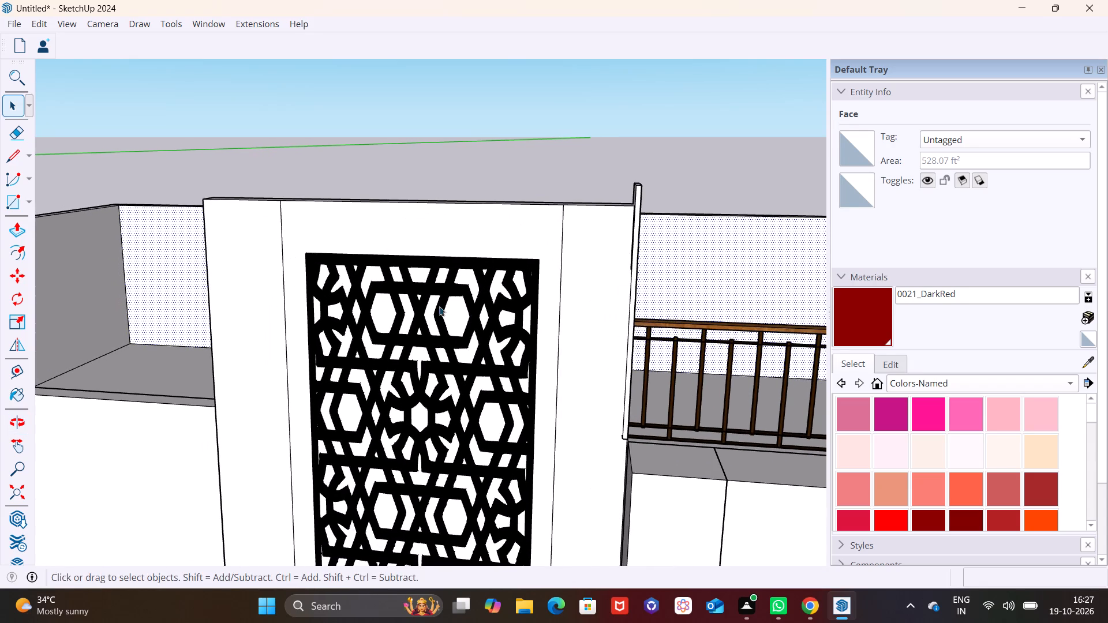
middle_drag(439, 306, 497, 260)
scroll(442, 325, down, 4)
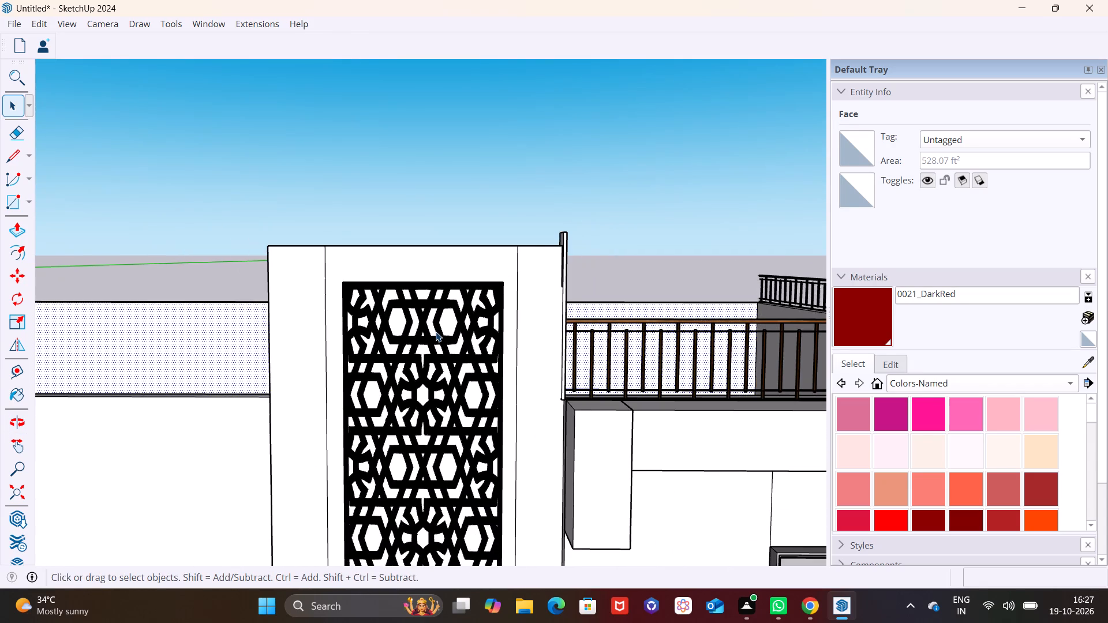
scroll(433, 329, down, 9)
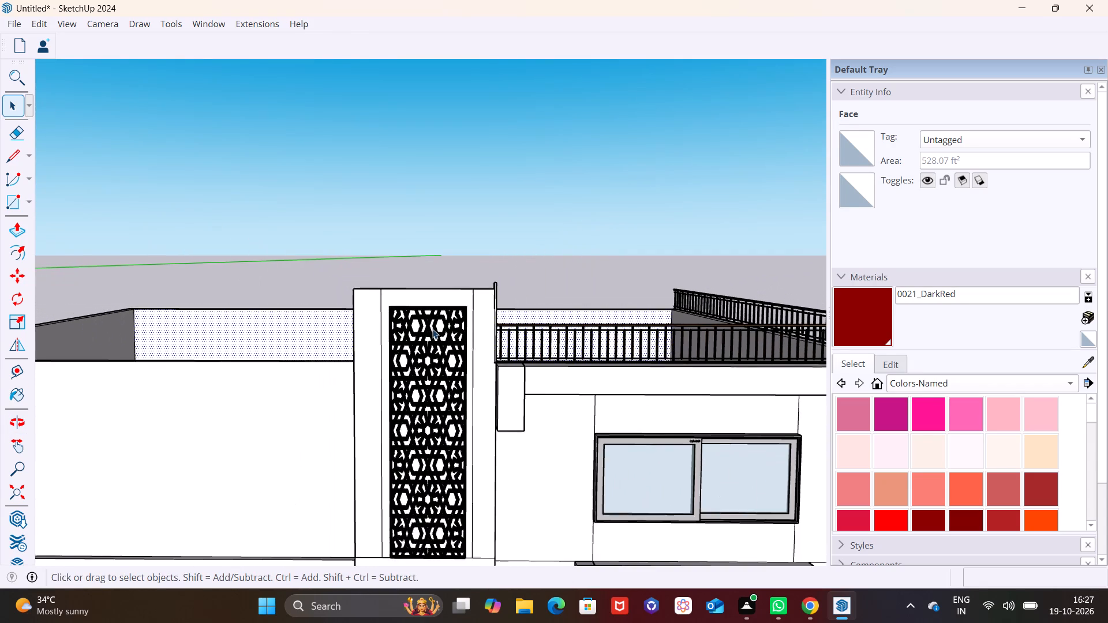
scroll(432, 329, down, 1)
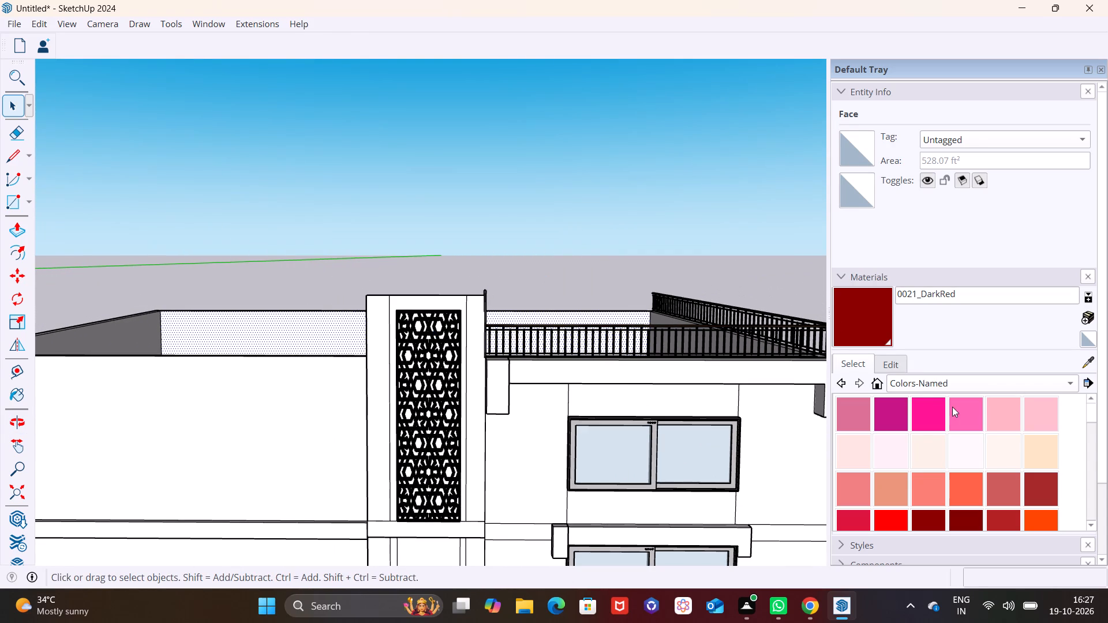
Paint the wall face behind the GRC screen panel with 0119_RosyBrown from the Colors-Named collection.
scroll(948, 458, down, 10)
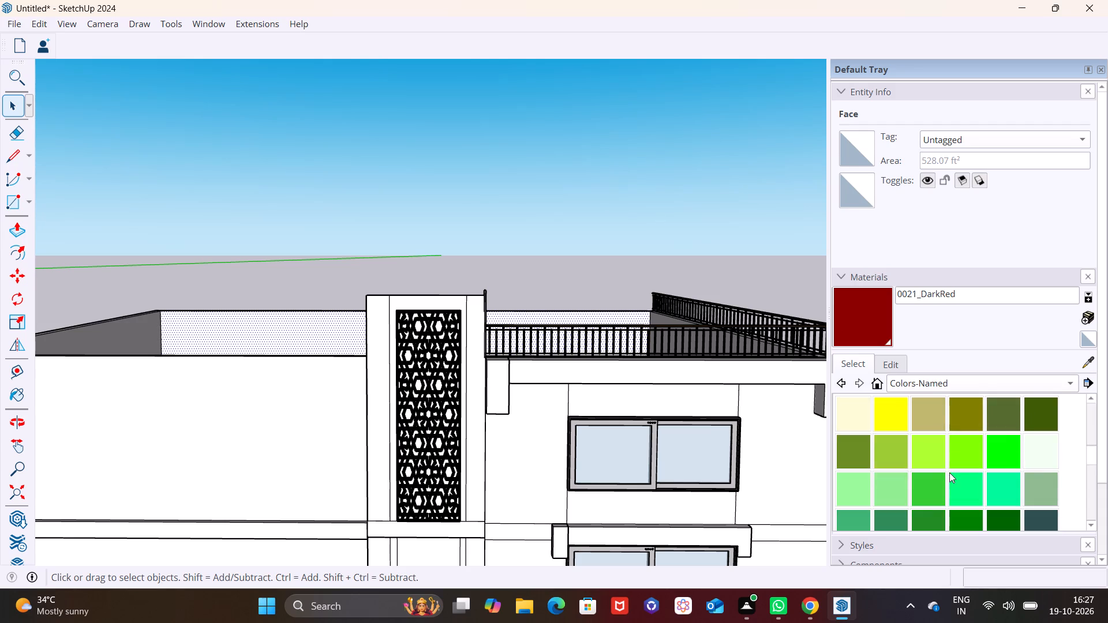
scroll(949, 472, down, 12)
scroll(950, 475, up, 2)
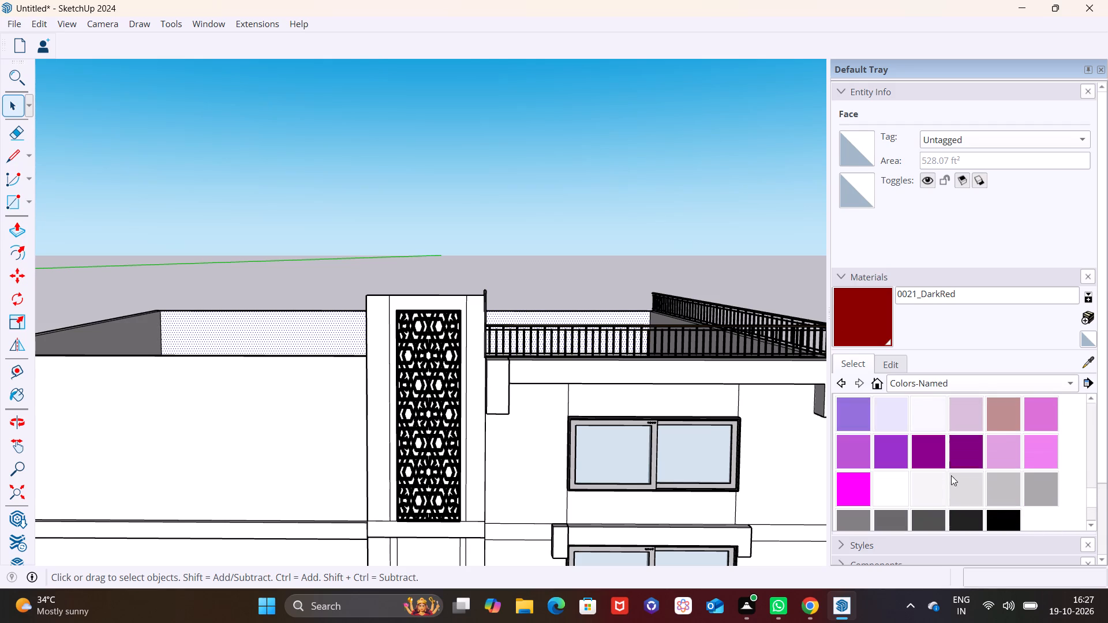
click(1012, 408)
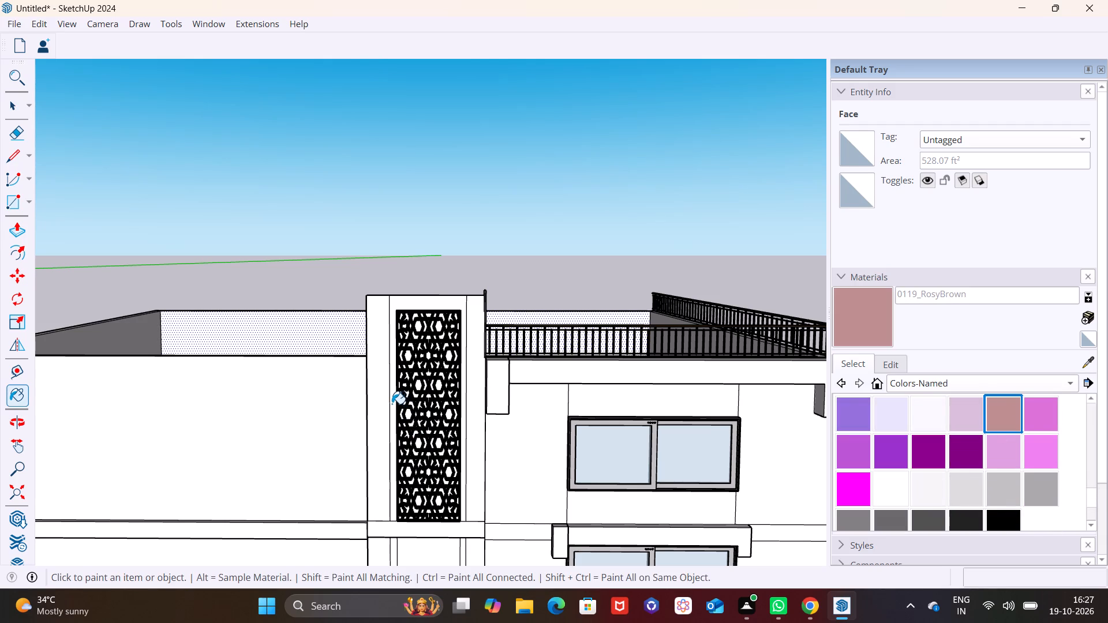
click(392, 404)
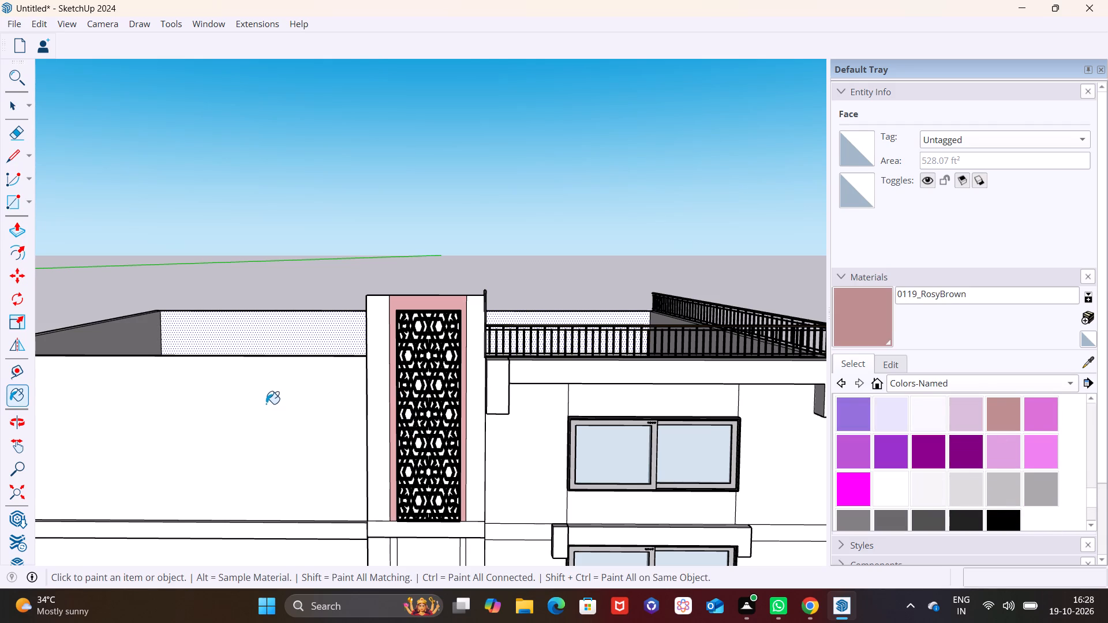
Push the RosyBrown face behind the GRC screen slightly inward from the surrounding wall borders.
middle_drag(515, 363, 573, 429)
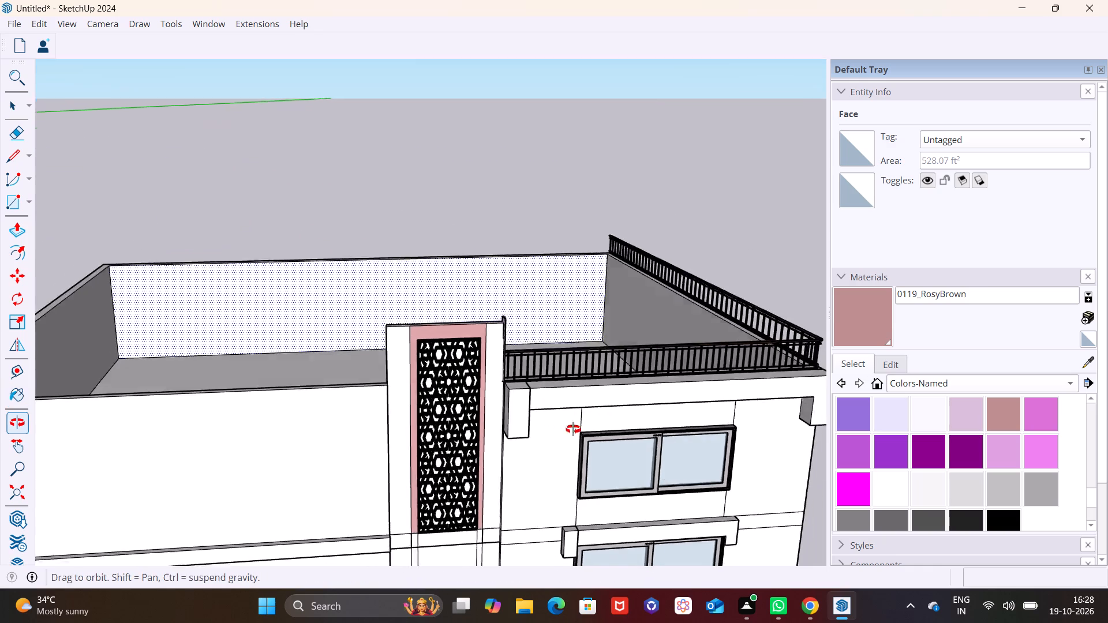
middle_drag(573, 429, 737, 447)
scroll(481, 339, up, 6)
key(space)
key(space)
click(545, 324)
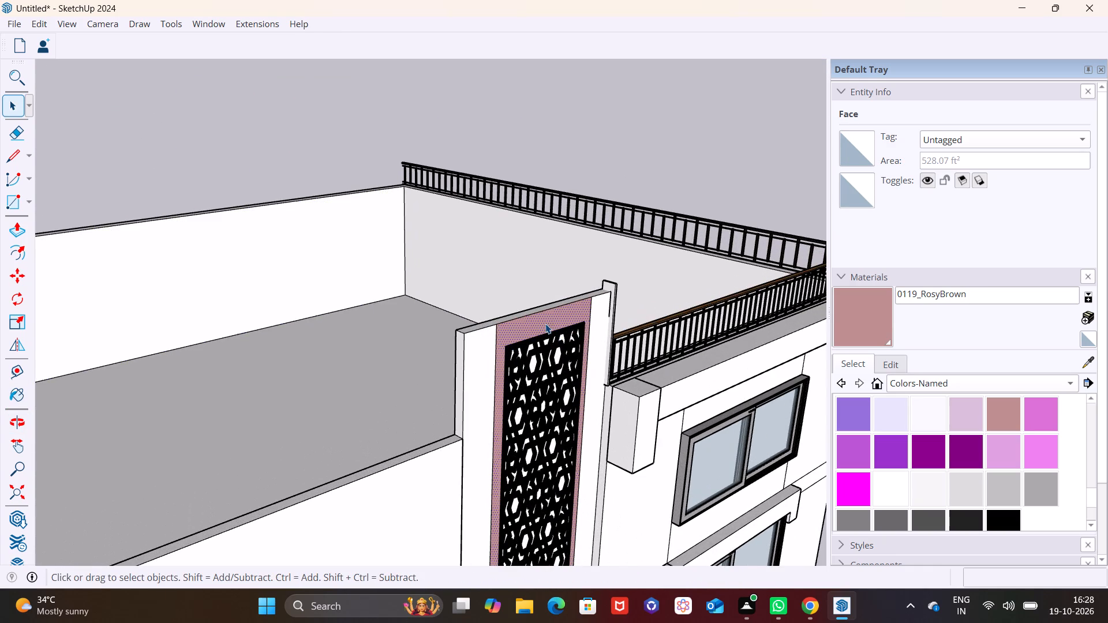
click(14, 233)
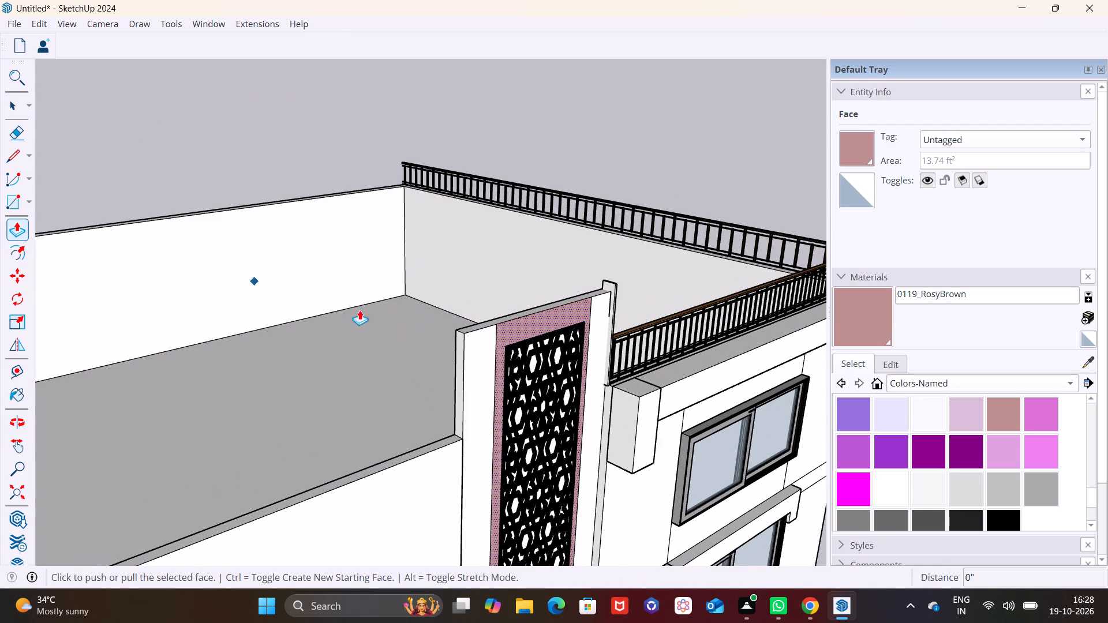
click(534, 324)
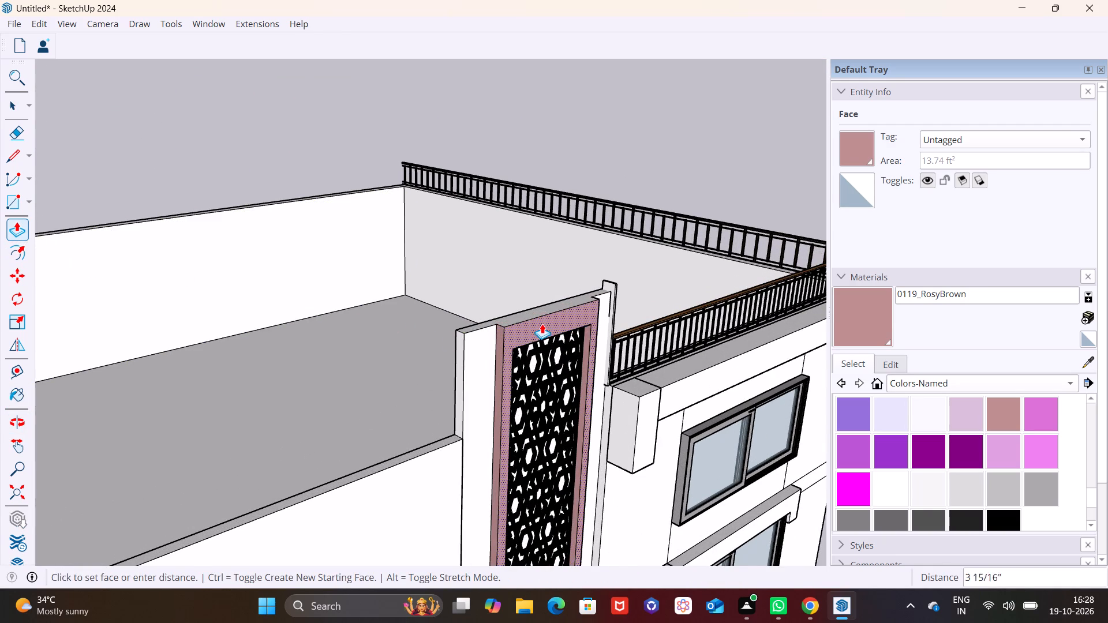
click(538, 321)
key(space)
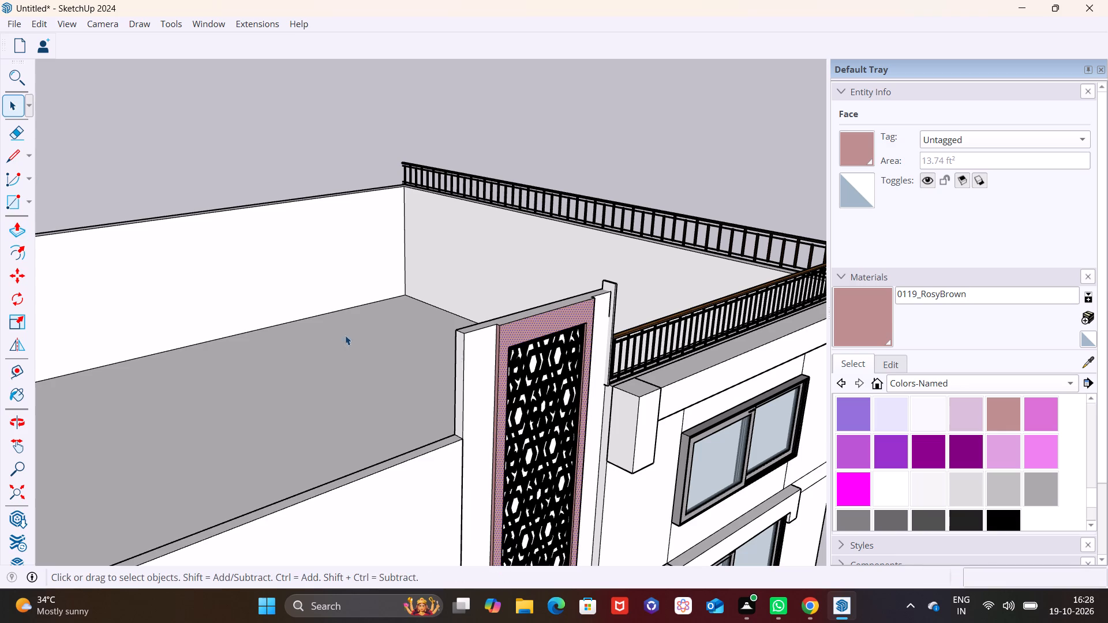
click(332, 331)
Examine the recessed RosyBrown face and GRC screen from above and from the front.
scroll(411, 359, down, 4)
middle_drag(481, 382, 375, 386)
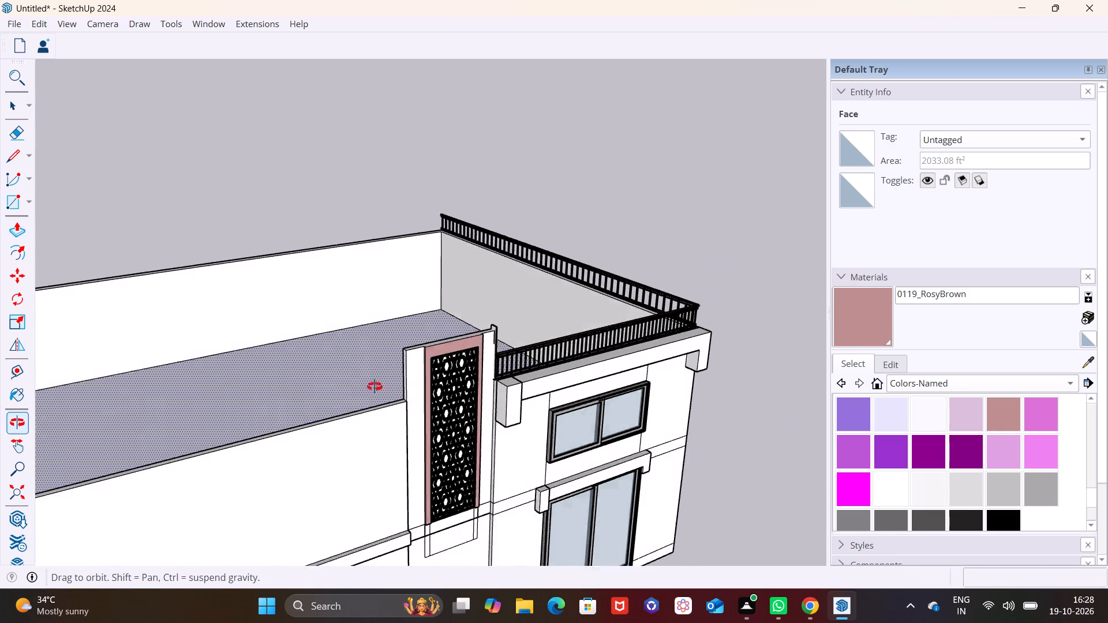
middle_drag(375, 386, 323, 351)
scroll(403, 375, up, 7)
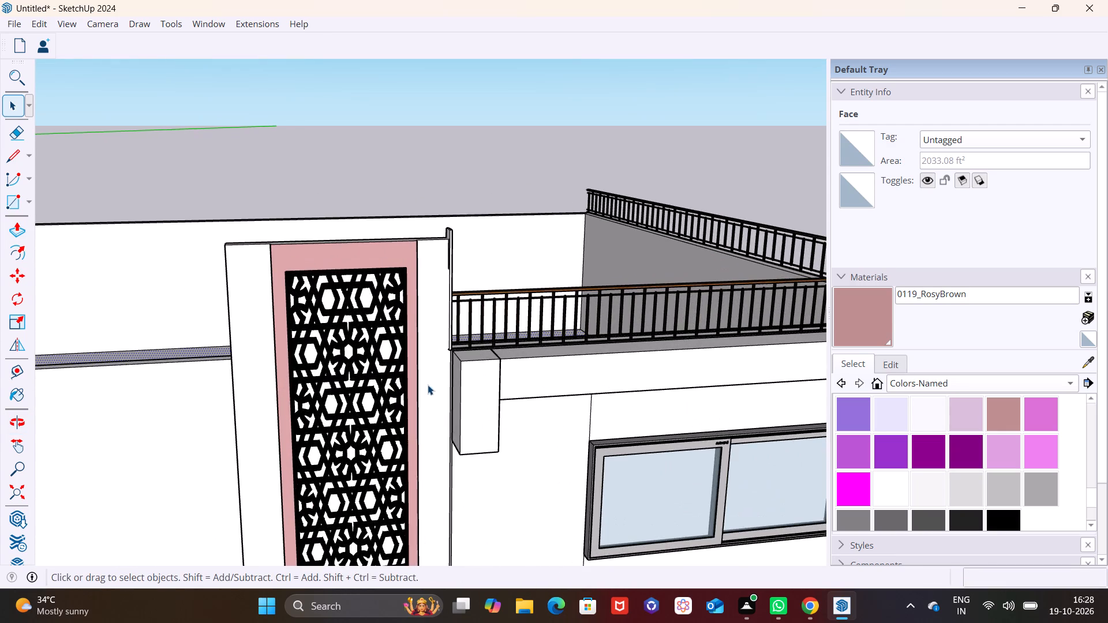
scroll(384, 381, up, 1)
middle_drag(384, 381, 407, 349)
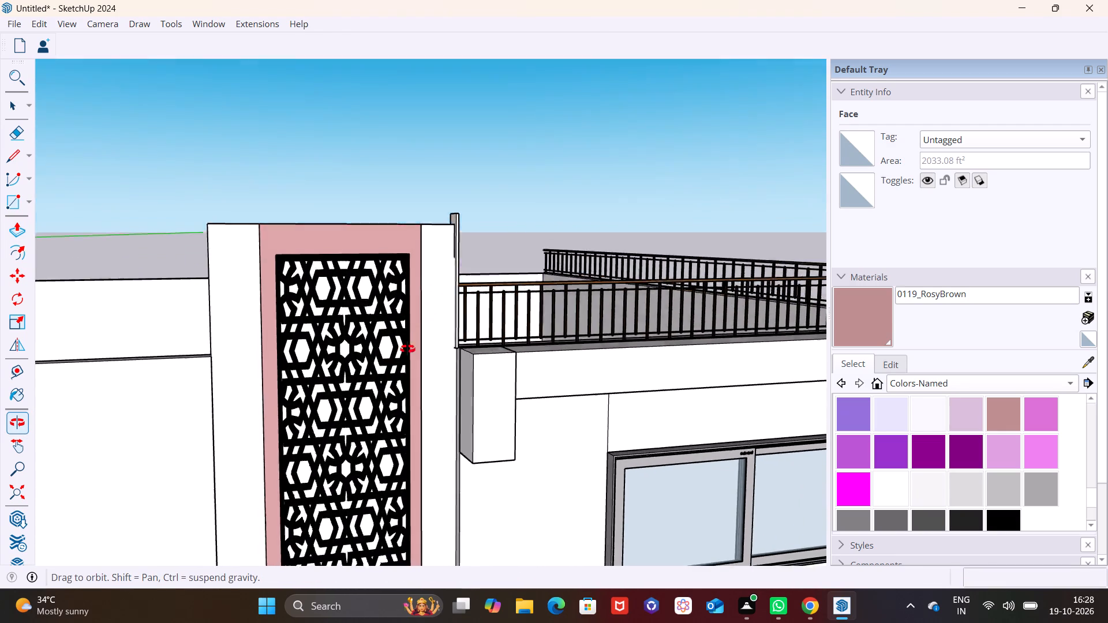
middle_drag(407, 349, 379, 389)
scroll(362, 371, down, 4)
scroll(248, 366, up, 2)
scroll(368, 306, up, 3)
scroll(492, 264, up, 3)
Draw a narrow vertical rectangle about 7 1/2" tall at the top outer corner of the GRC wall, opposite the existing post.
middle_drag(294, 311, 460, 340)
scroll(218, 287, up, 2)
click(29, 201)
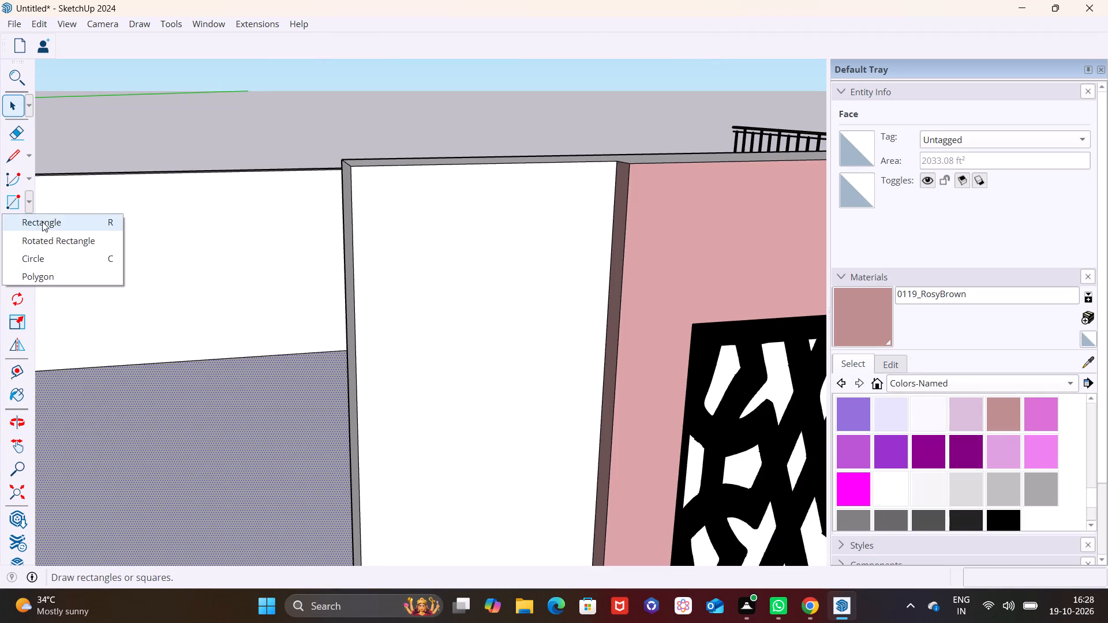
click(42, 222)
click(353, 171)
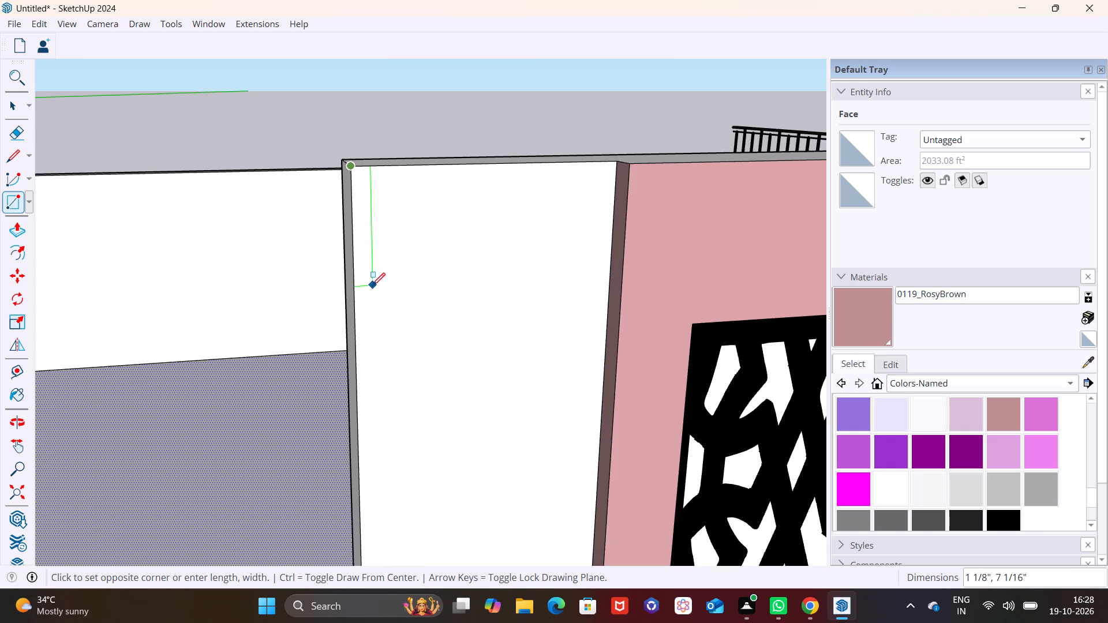
scroll(367, 289, up, 5)
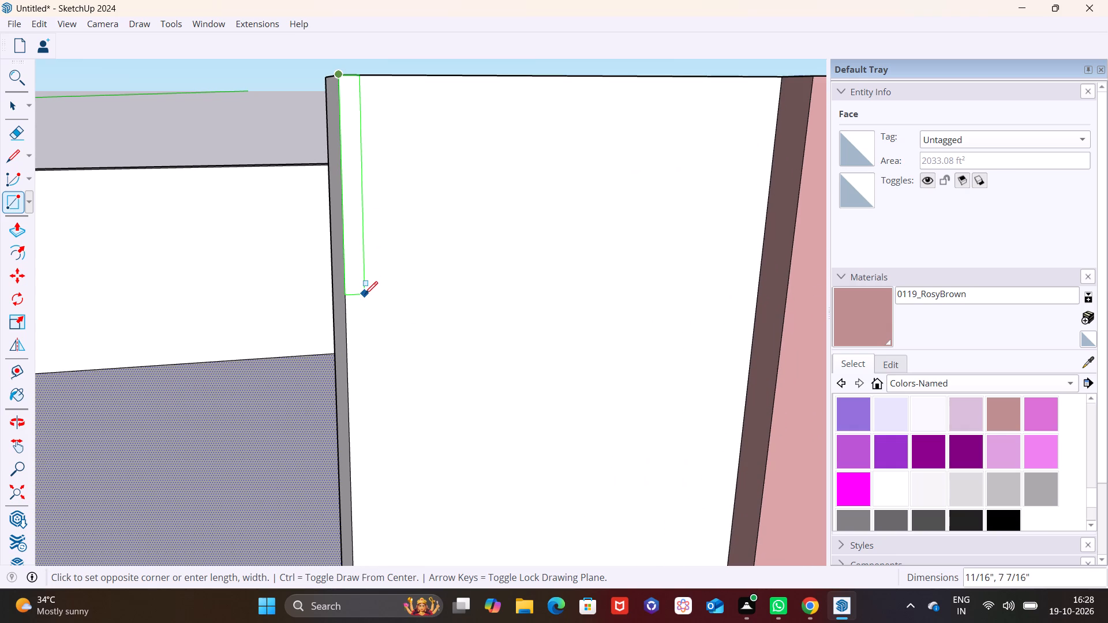
click(362, 301)
key(space)
Extrude the narrow corner rectangle outward 1 1/4" from the front of the GRC wall.
click(351, 254)
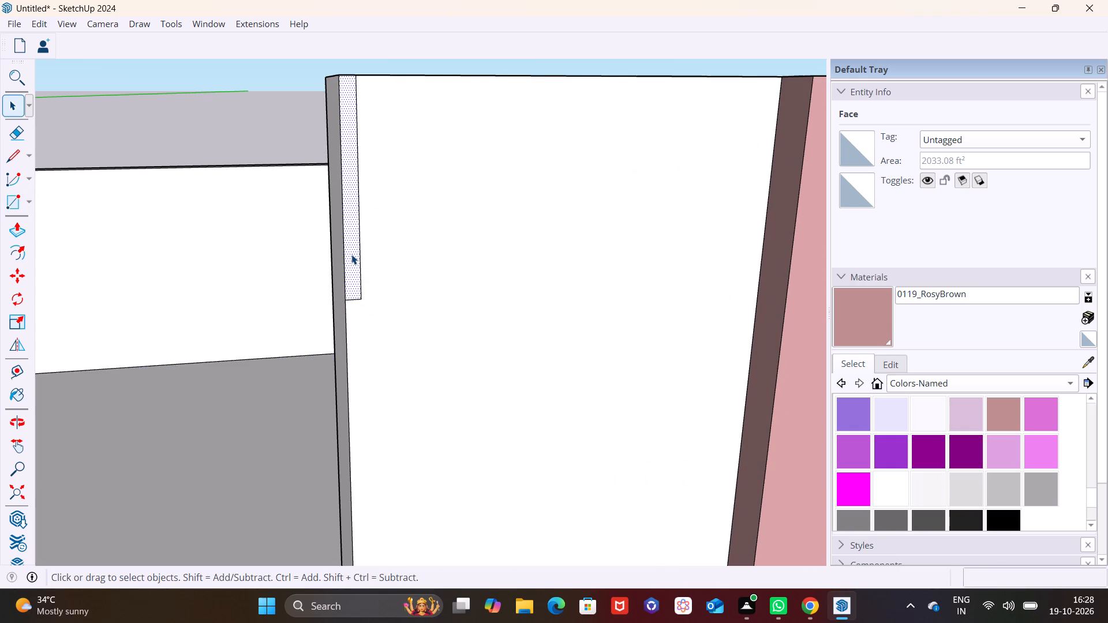
click(16, 232)
click(354, 249)
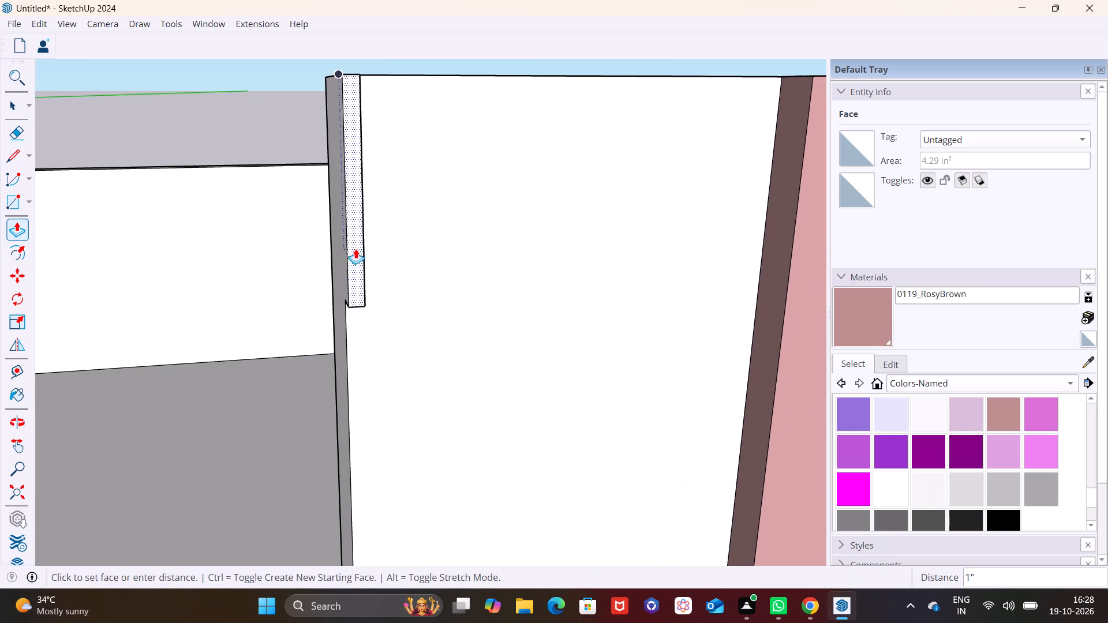
click(358, 249)
Draw a line about 9/16" long from the inner corner to the wall's side edge, separating the block's top from the wall's.
scroll(361, 239, down, 3)
middle_drag(360, 265, 347, 418)
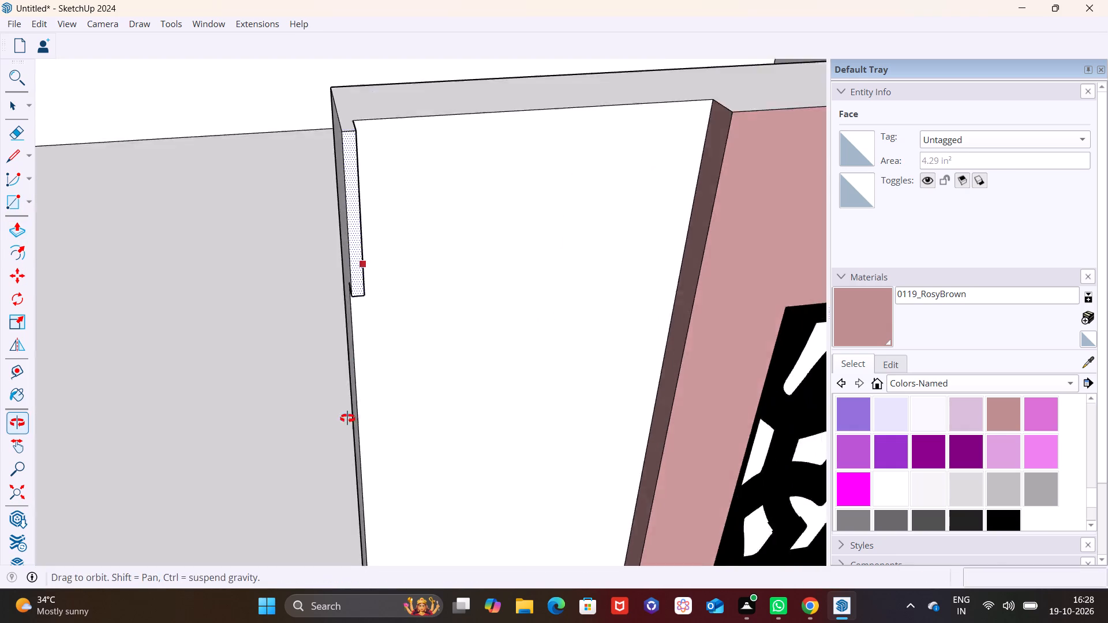
middle_drag(347, 418, 347, 456)
middle_drag(358, 179, 391, 344)
shift+middle_drag(391, 273, 393, 363)
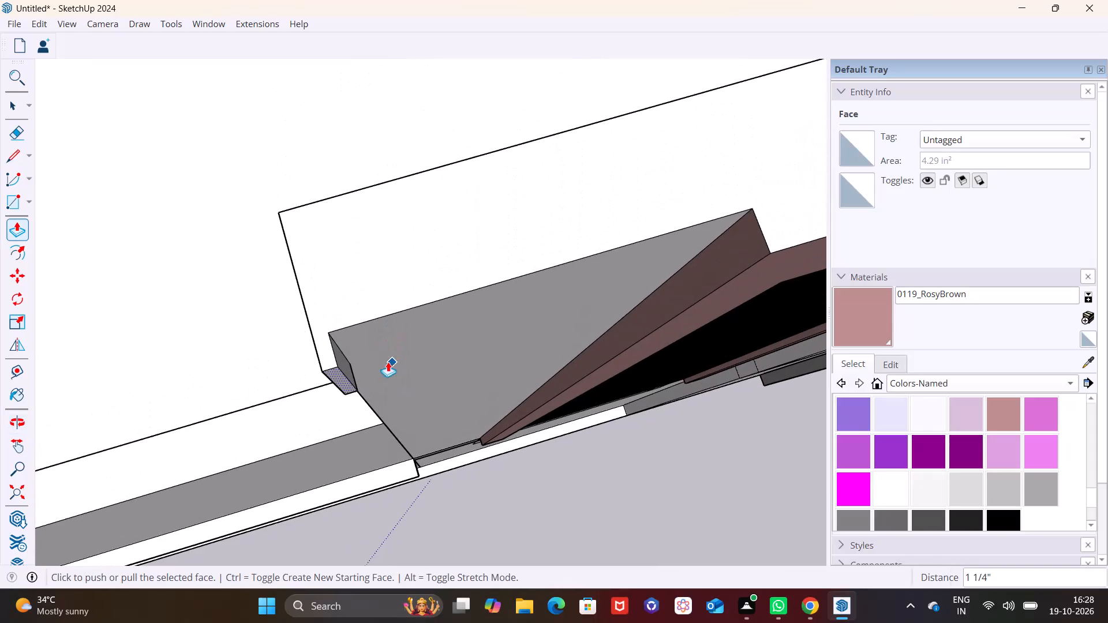
click(13, 156)
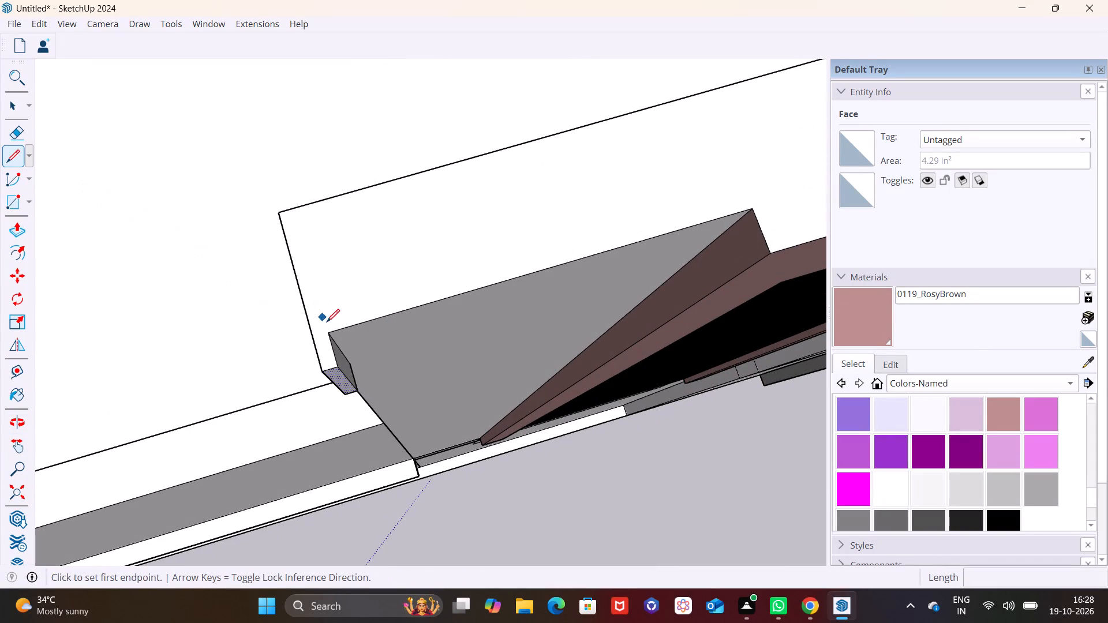
click(327, 333)
click(310, 337)
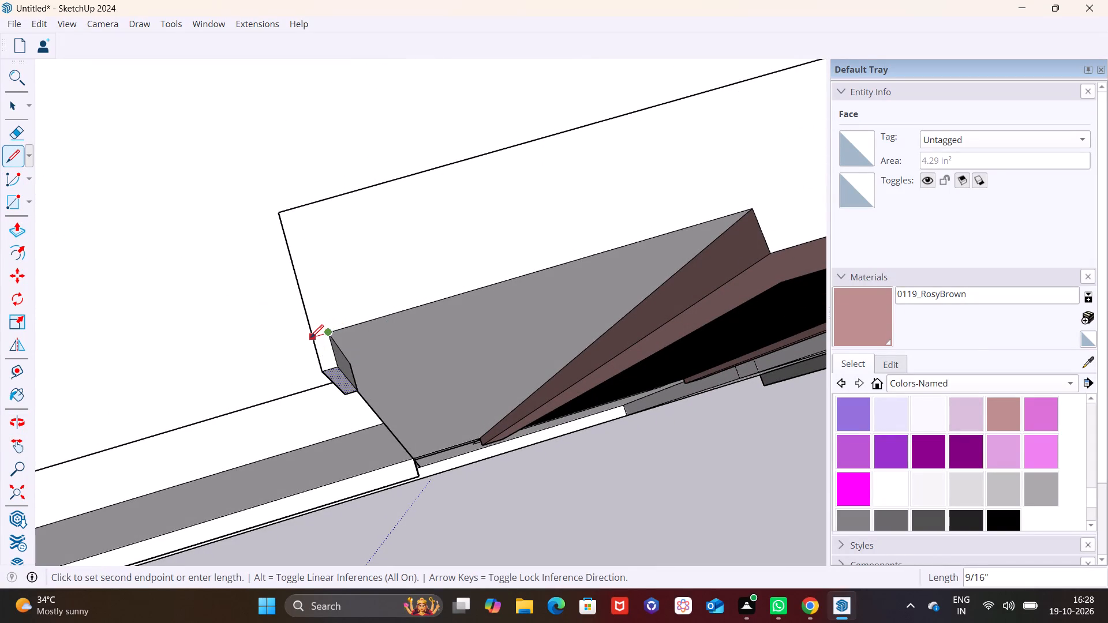
click(327, 354)
key(space)
Raise the small block's top face 2 7/16" above the GRC wall's top edge to form a second post.
click(328, 355)
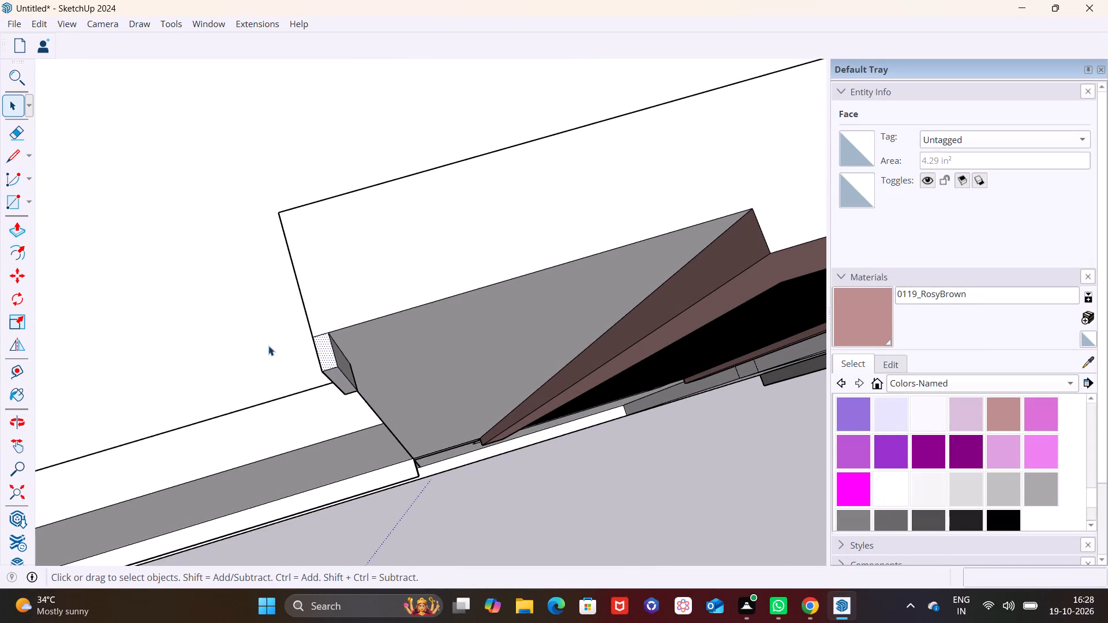
drag(15, 224, 21, 224)
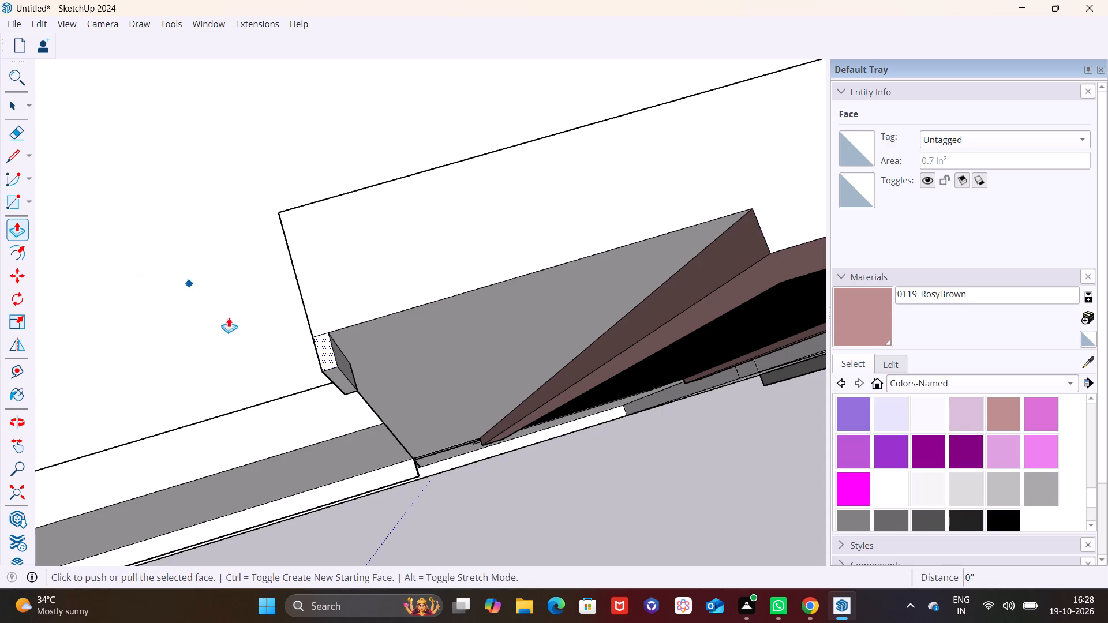
click(324, 354)
click(317, 336)
Extend the second post's back face 4 3/4" across the full thickness of the GRC wall's top.
middle_drag(359, 352, 557, 332)
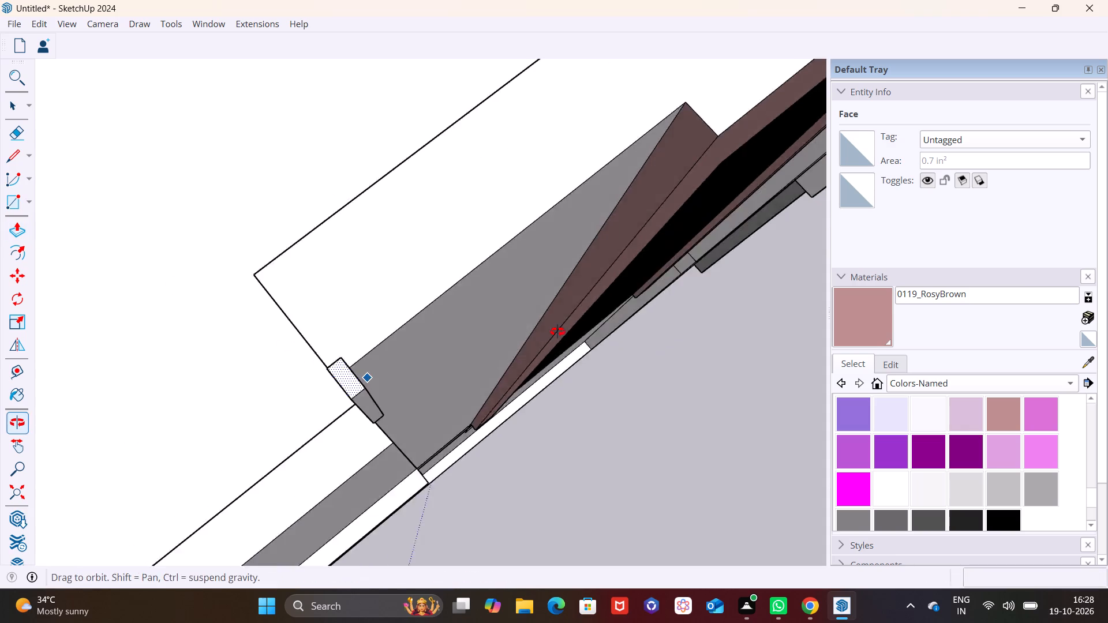
middle_drag(557, 332, 638, 276)
middle_drag(365, 406, 620, 290)
middle_drag(423, 373, 560, 352)
scroll(552, 342, down, 2)
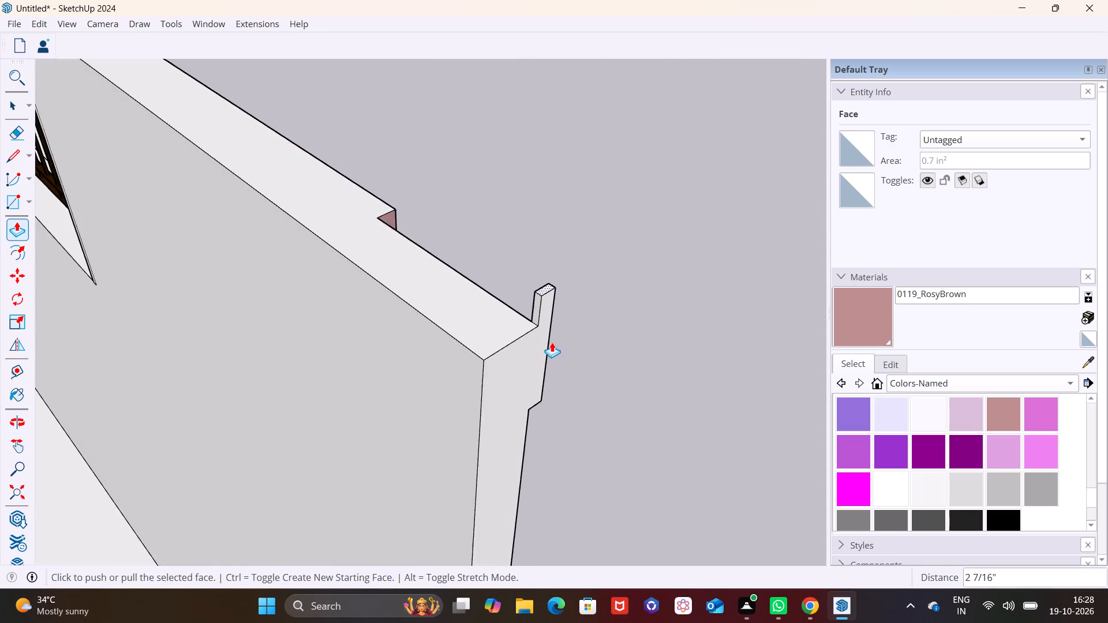
scroll(552, 342, down, 2)
scroll(543, 322, up, 9)
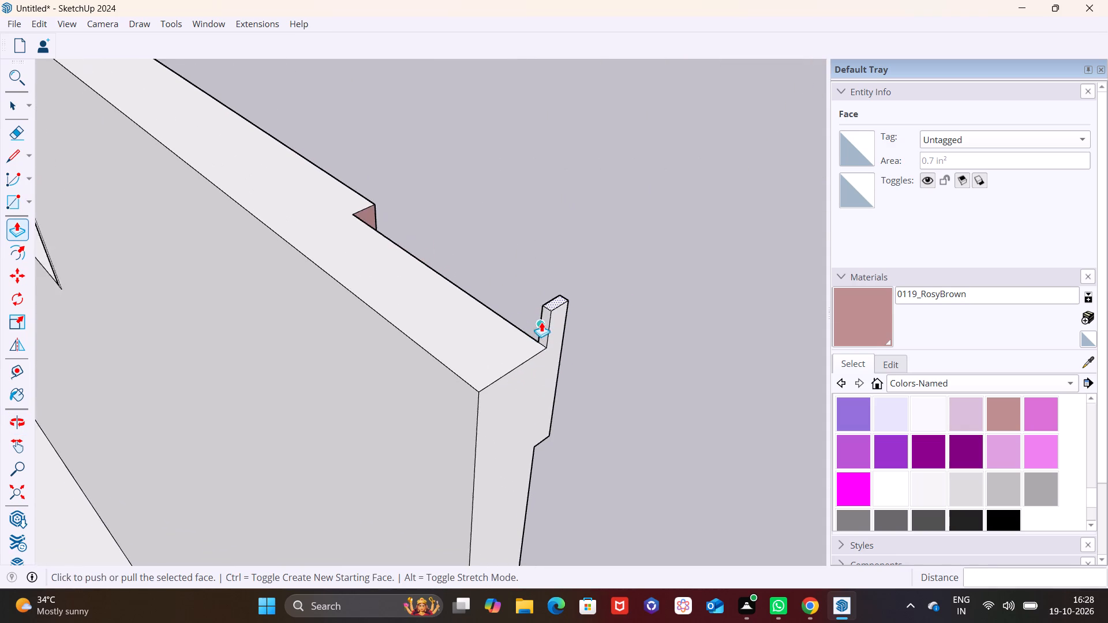
key(space)
click(544, 323)
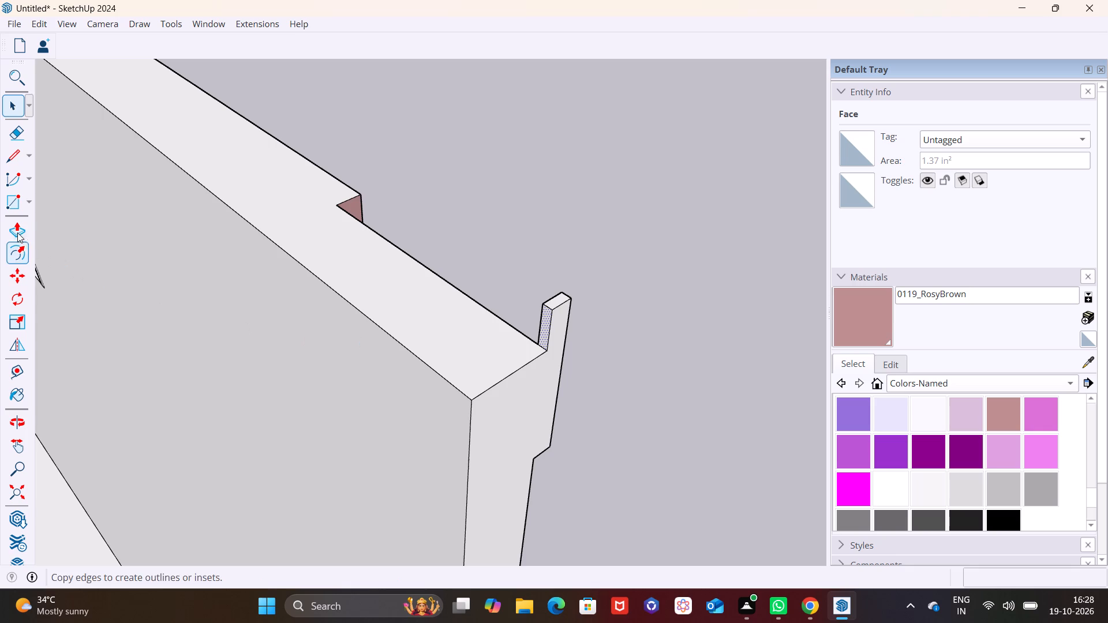
click(17, 232)
click(547, 320)
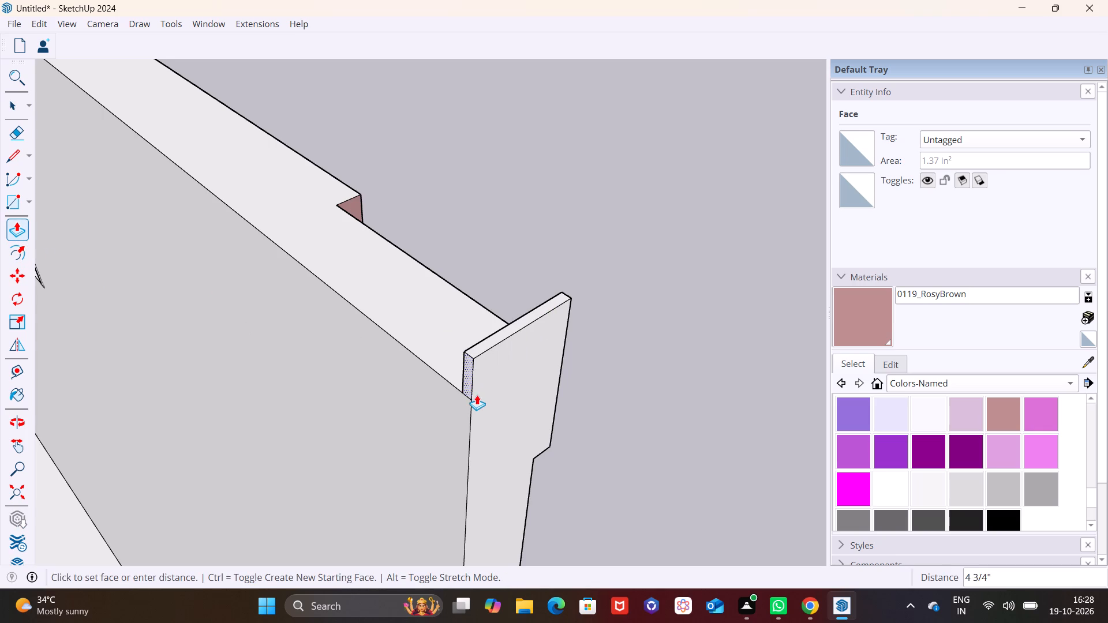
click(477, 395)
Extend the underside of the second post's front strip down about 2' 11 3/8" to the top edge of the adjoining wall.
scroll(535, 375, down, 5)
middle_drag(527, 411, 104, 335)
scroll(327, 404, down, 3)
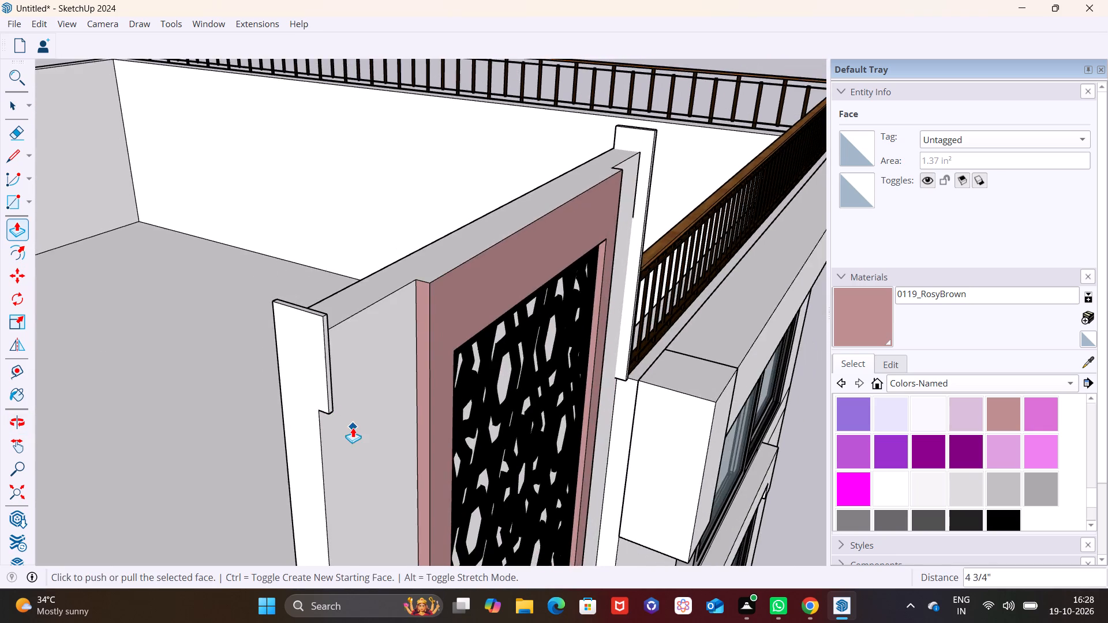
middle_drag(353, 427, 187, 347)
scroll(159, 370, up, 2)
scroll(157, 273, up, 1)
middle_drag(157, 269, 155, 133)
scroll(182, 230, up, 2)
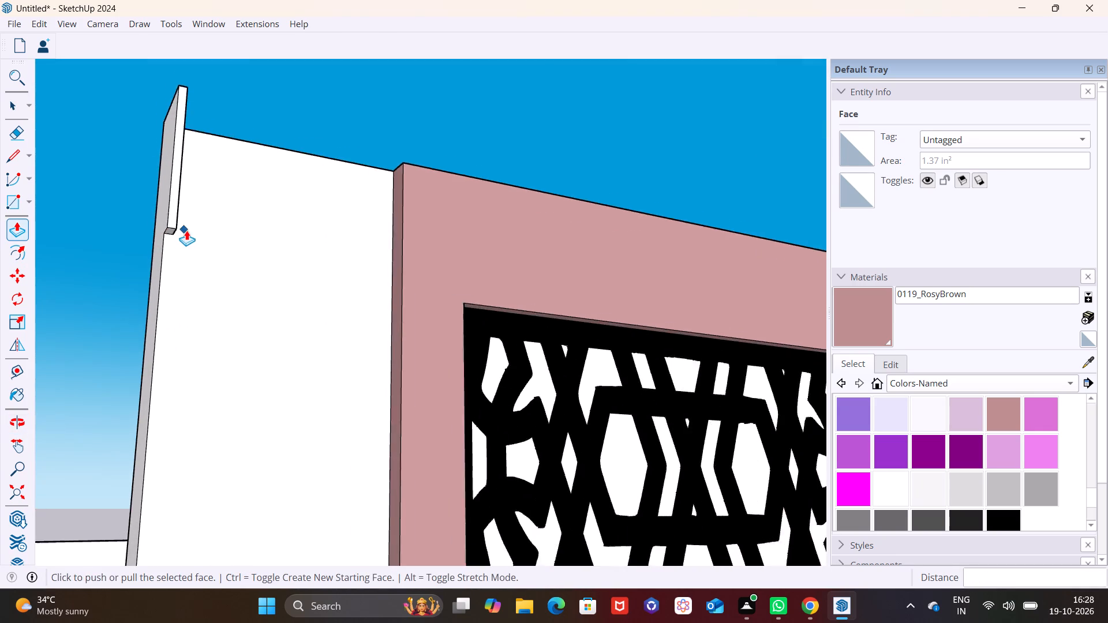
scroll(186, 230, up, 13)
key(space)
click(180, 231)
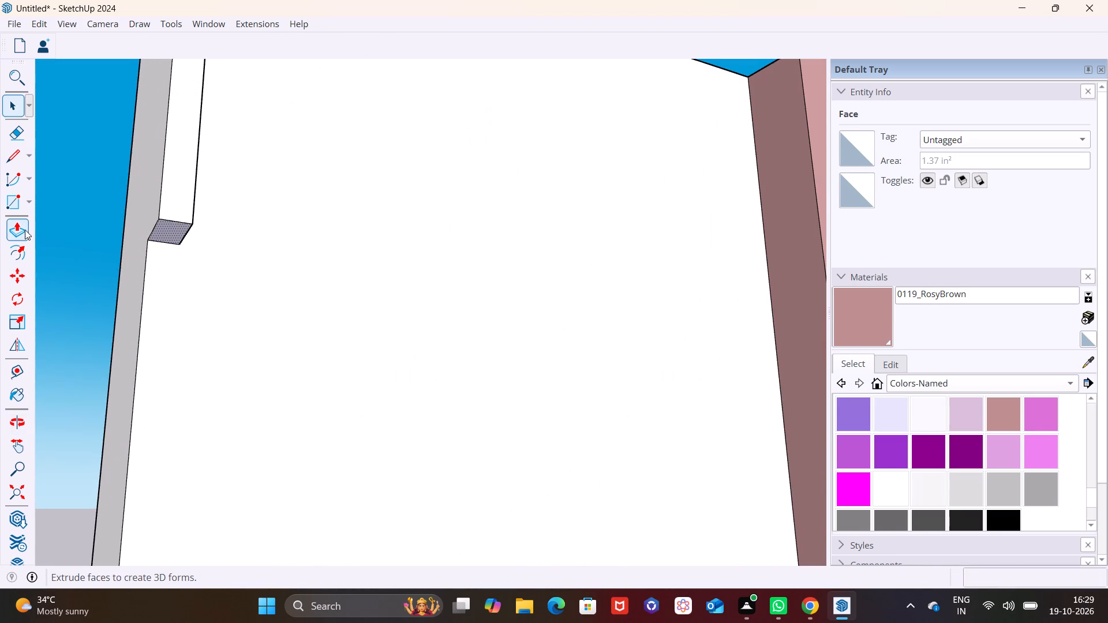
click(14, 230)
click(170, 236)
scroll(156, 377, down, 9)
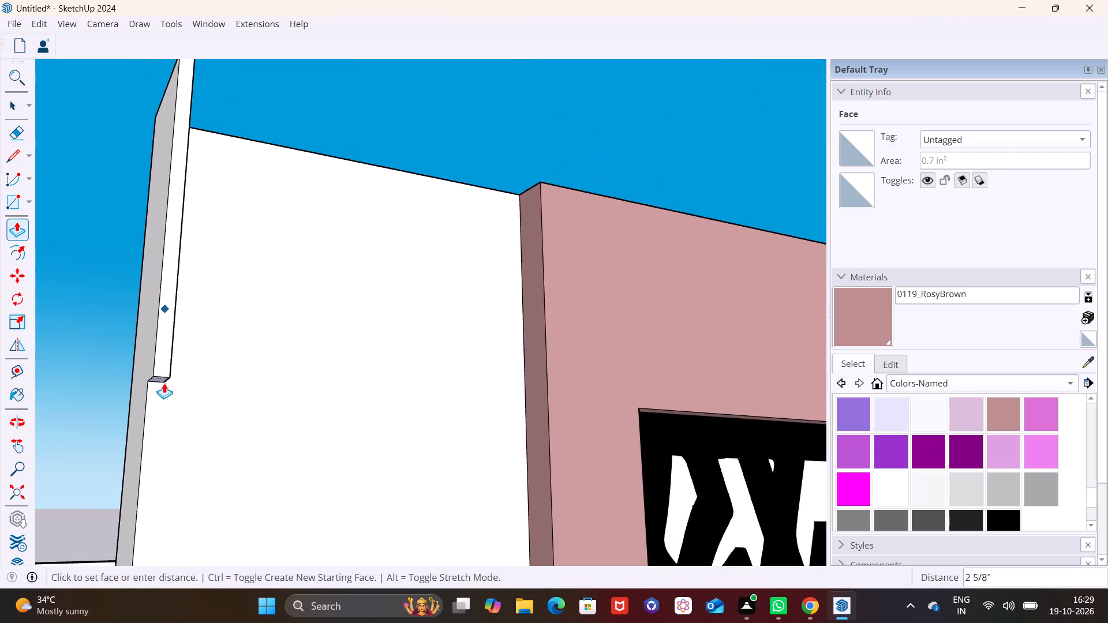
scroll(164, 383, down, 11)
scroll(182, 456, down, 5)
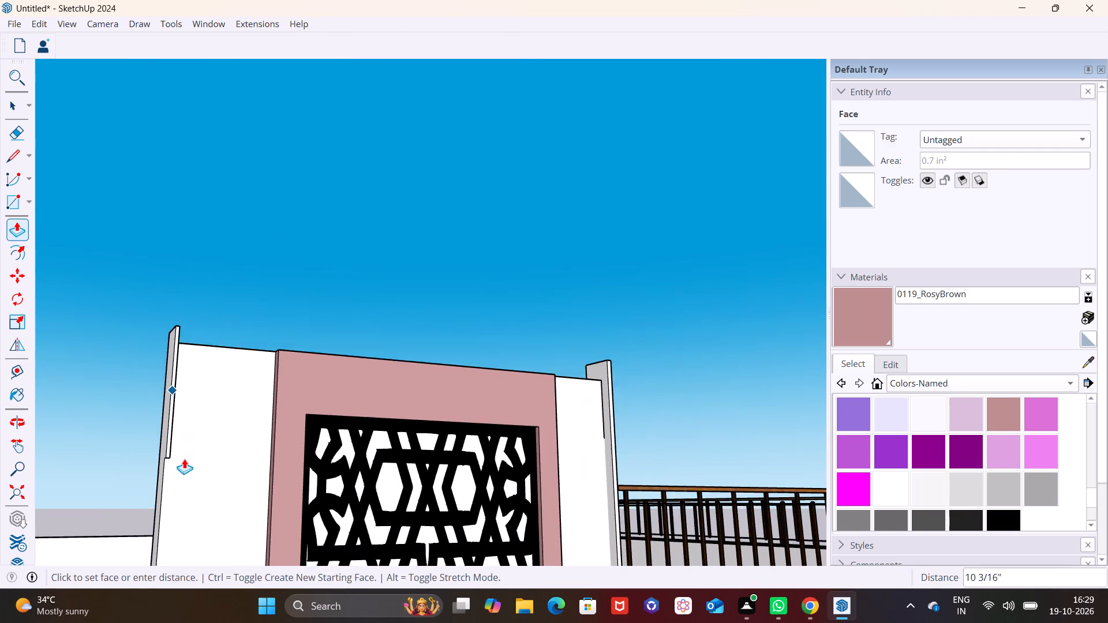
scroll(184, 459, down, 3)
shift+middle_drag(185, 460, 169, 367)
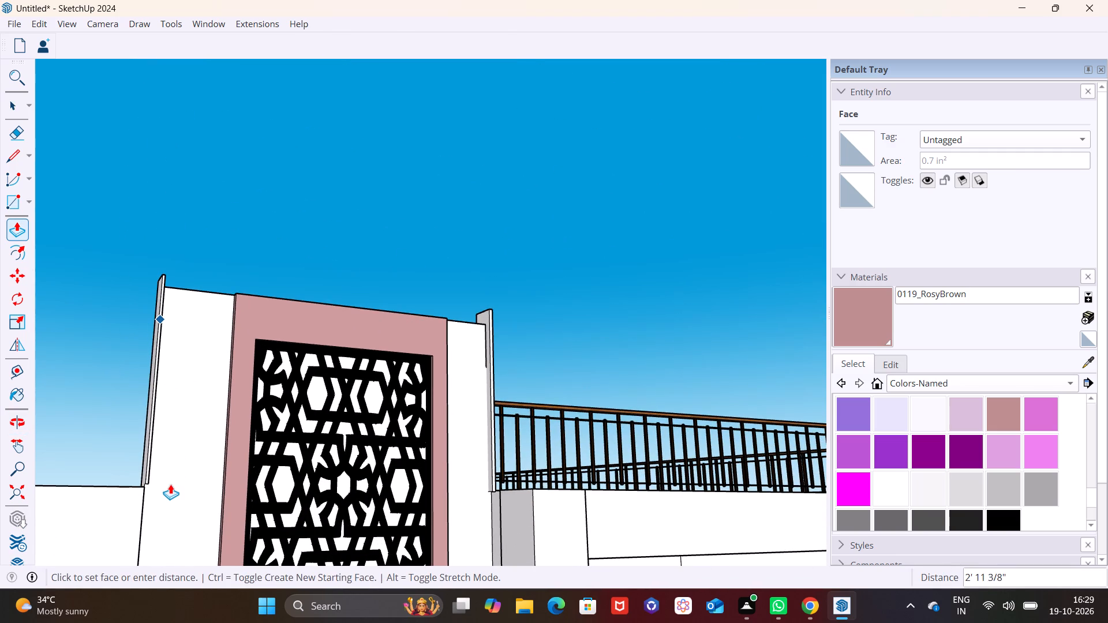
click(169, 488)
key(space)
click(239, 225)
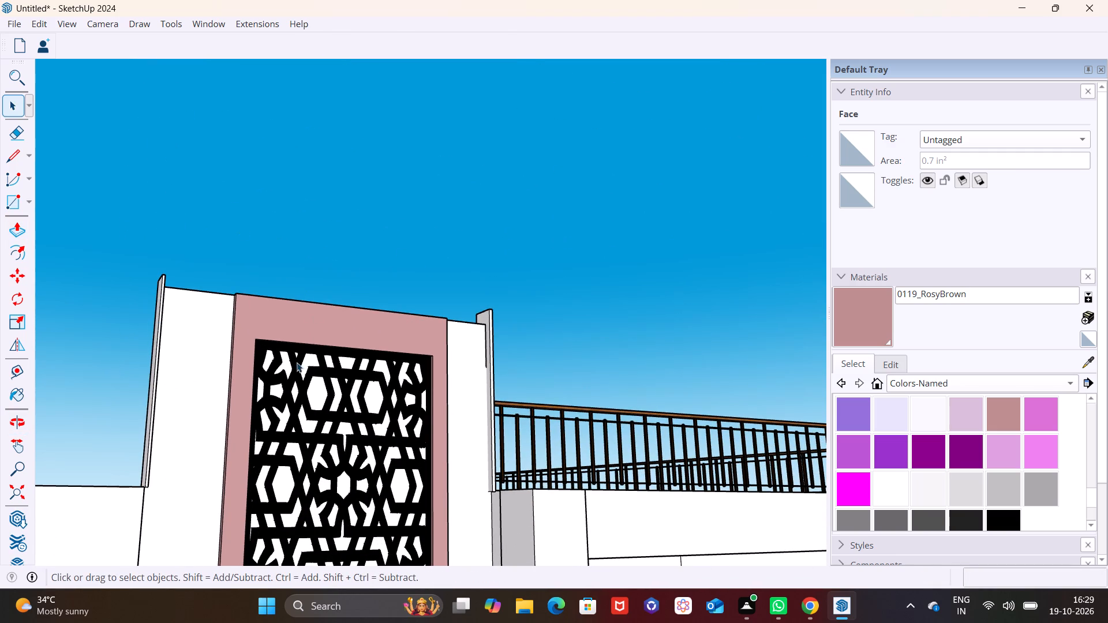
Examine the GRC wall, its two posts and the screen panel from the front and from above.
scroll(294, 363, down, 2)
middle_drag(278, 390, 74, 457)
scroll(325, 452, down, 5)
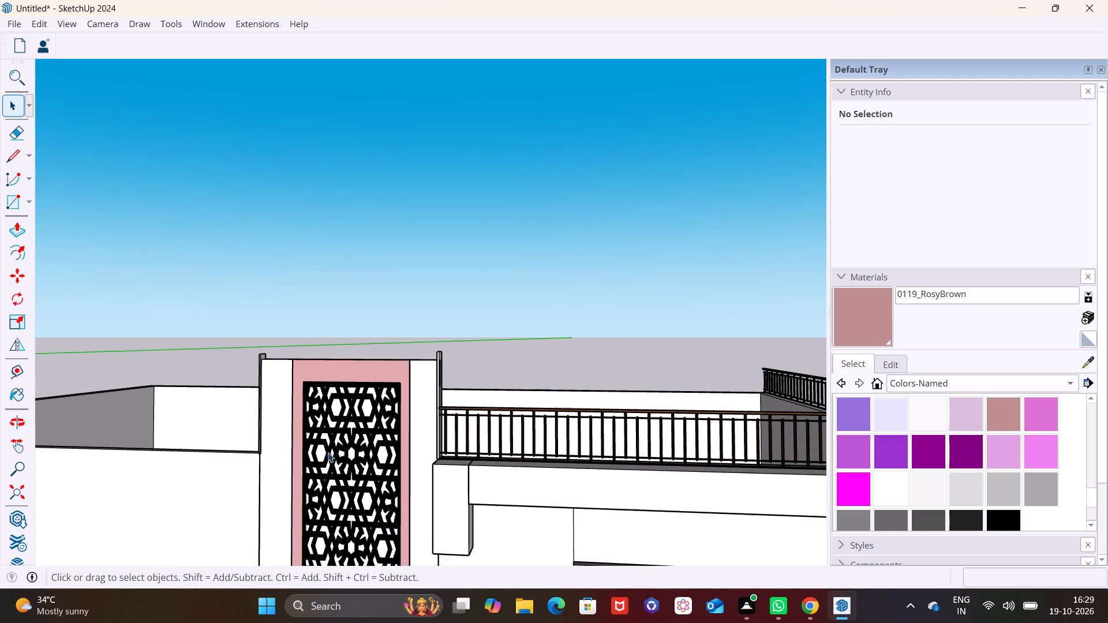
scroll(328, 452, down, 5)
shift+middle_drag(312, 473, 430, 341)
shift+scroll(433, 340, down, 1)
middle_drag(433, 414, 587, 414)
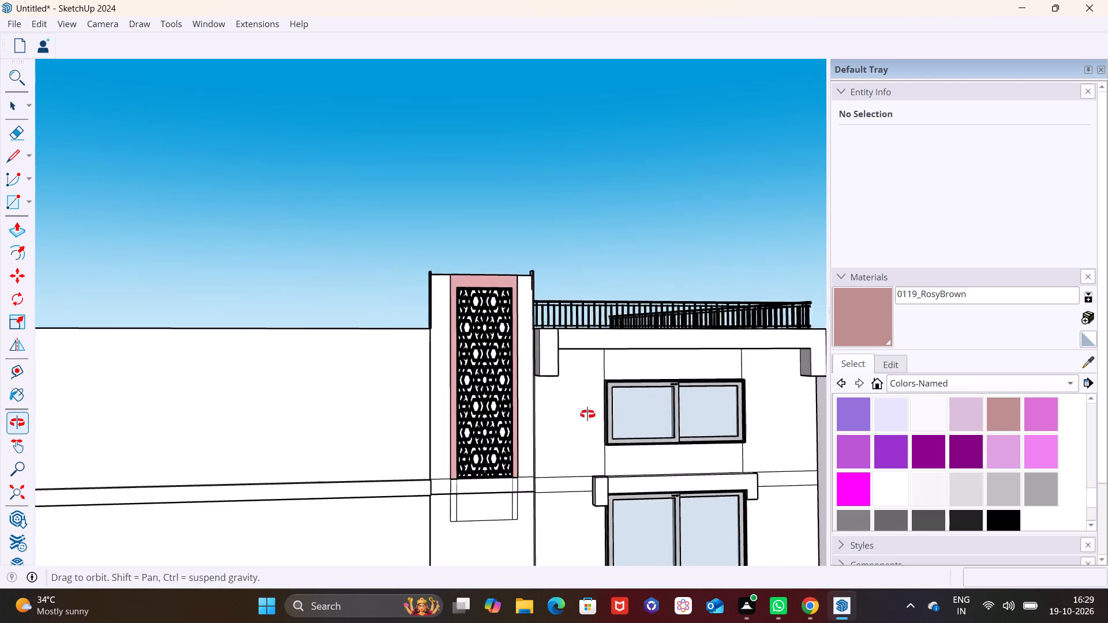
middle_drag(587, 414, 635, 415)
scroll(489, 378, up, 4)
scroll(482, 369, down, 2)
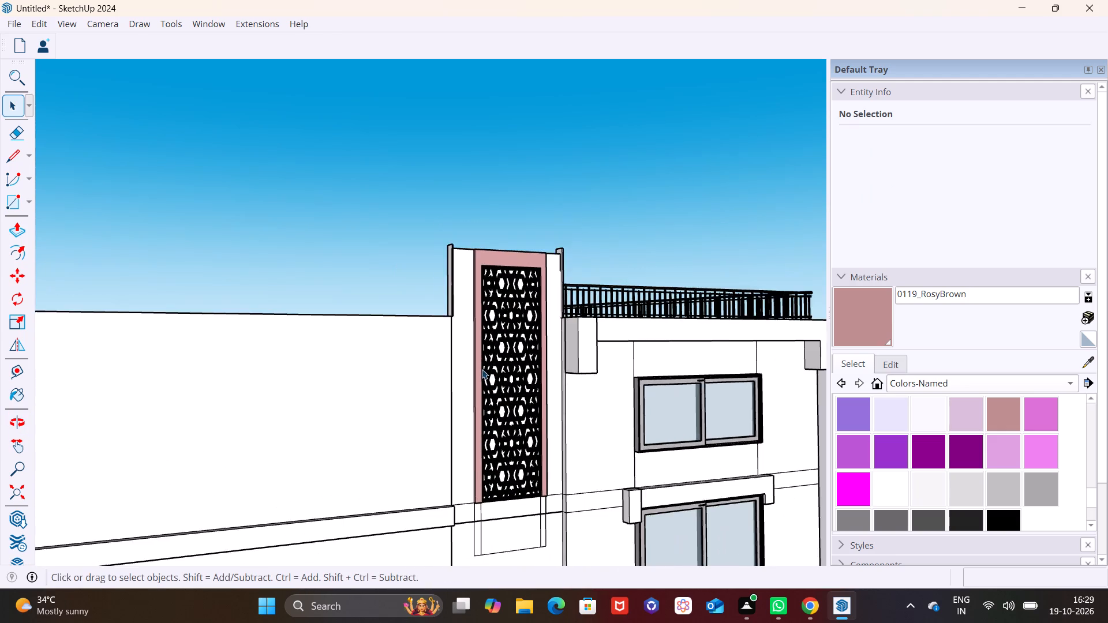
scroll(482, 369, down, 6)
shift+middle_drag(487, 380, 371, 387)
scroll(359, 352, up, 6)
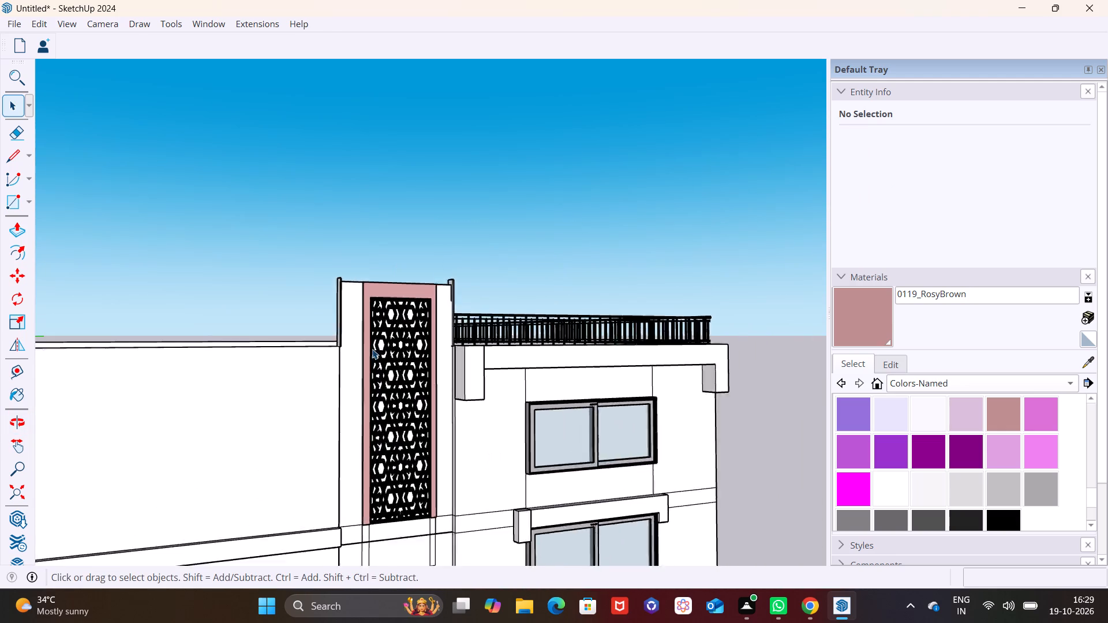
scroll(372, 349, up, 4)
middle_drag(368, 349, 286, 384)
scroll(343, 379, down, 6)
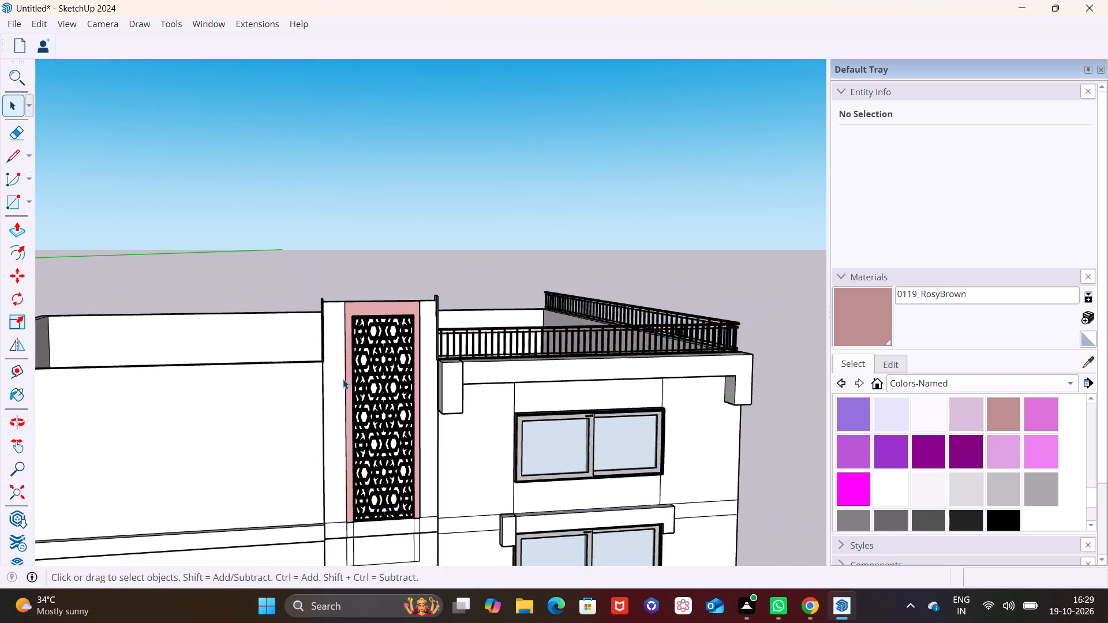
scroll(343, 379, down, 5)
middle_drag(360, 389, 333, 444)
scroll(362, 507, up, 2)
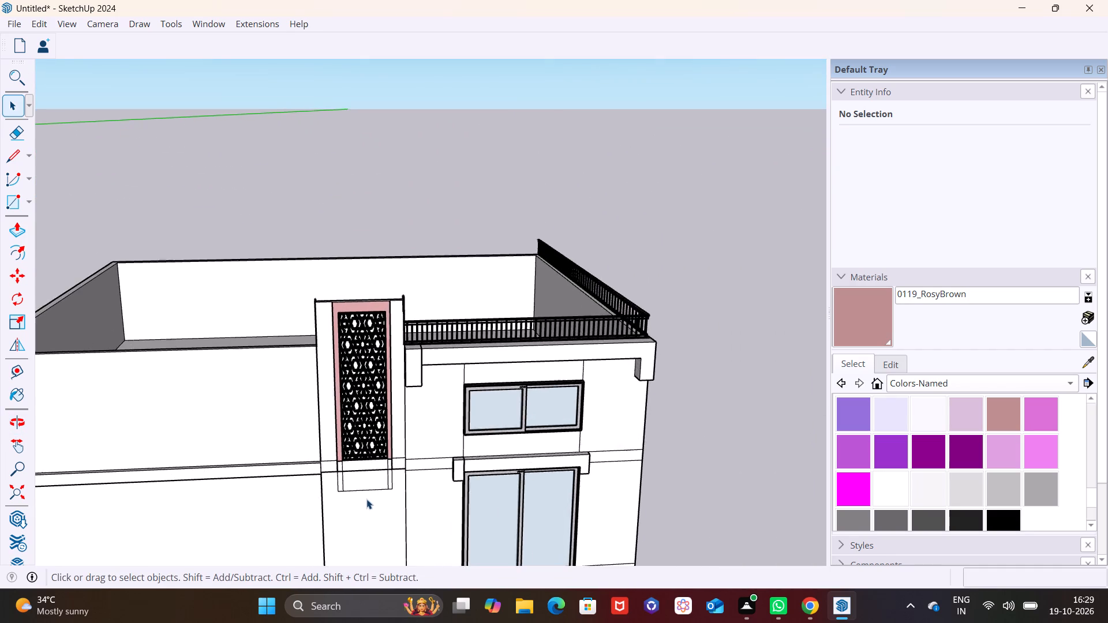
scroll(366, 499, up, 5)
middle_drag(353, 470, 315, 410)
scroll(353, 470, up, 1)
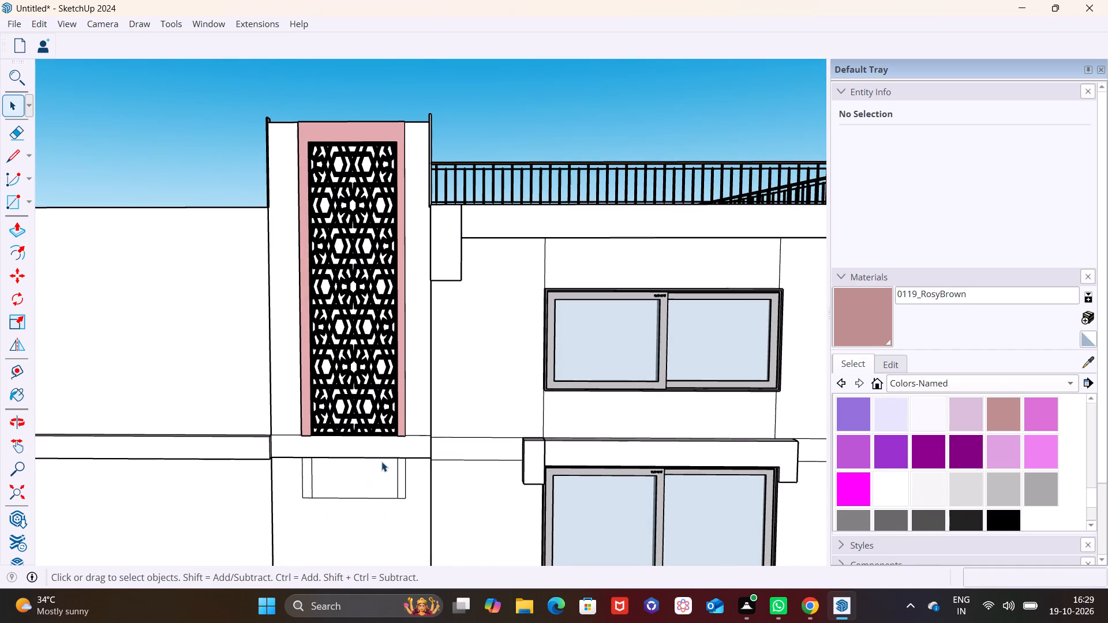
scroll(382, 458, up, 2)
middle_drag(385, 458, 351, 474)
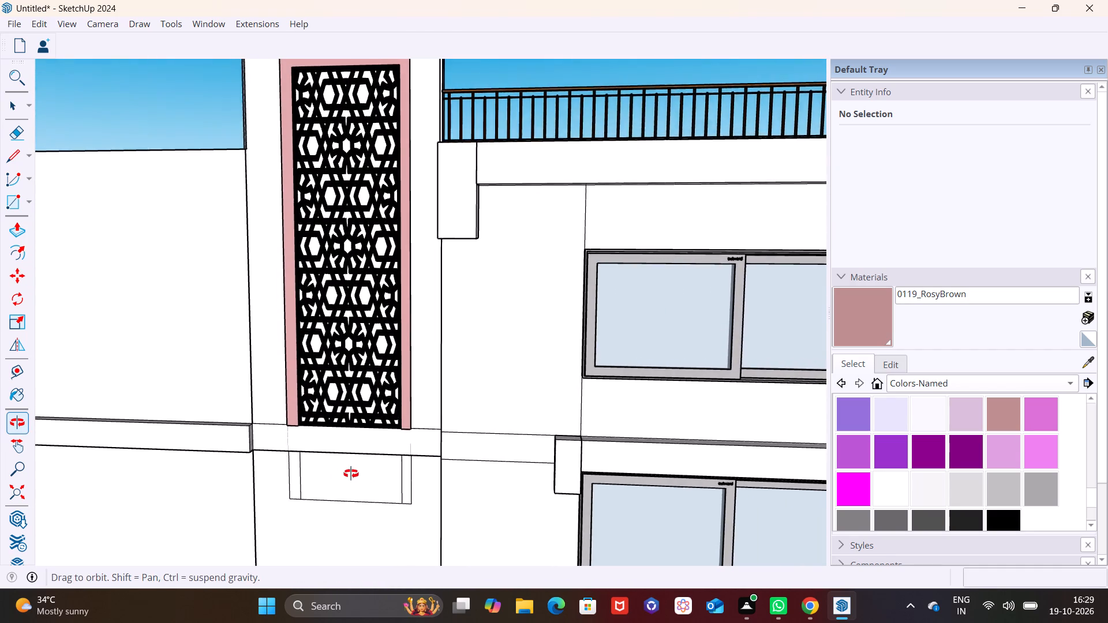
middle_drag(351, 474, 320, 481)
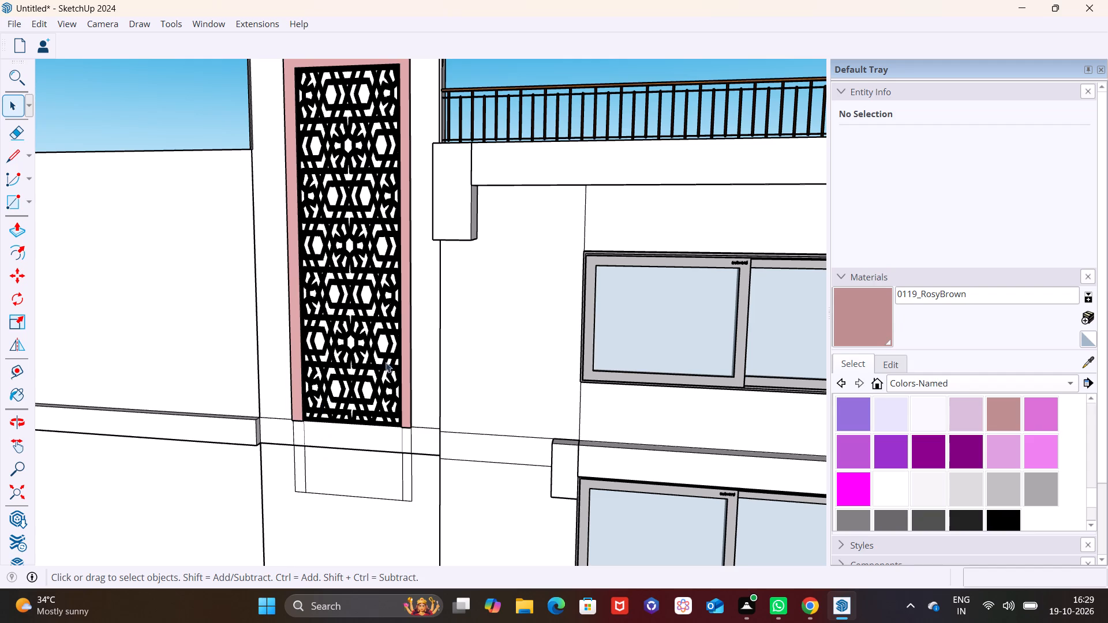
Extrude the rosy-brown frame face around the GRC screen outward by 4 5/16".
click(407, 352)
middle_drag(413, 344, 406, 449)
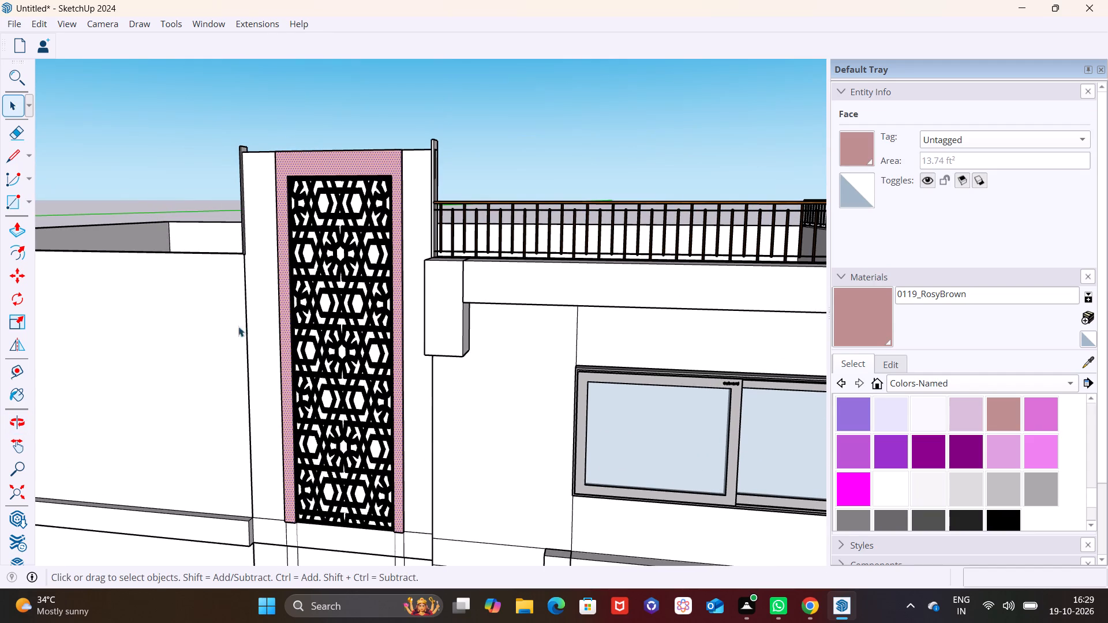
click(14, 236)
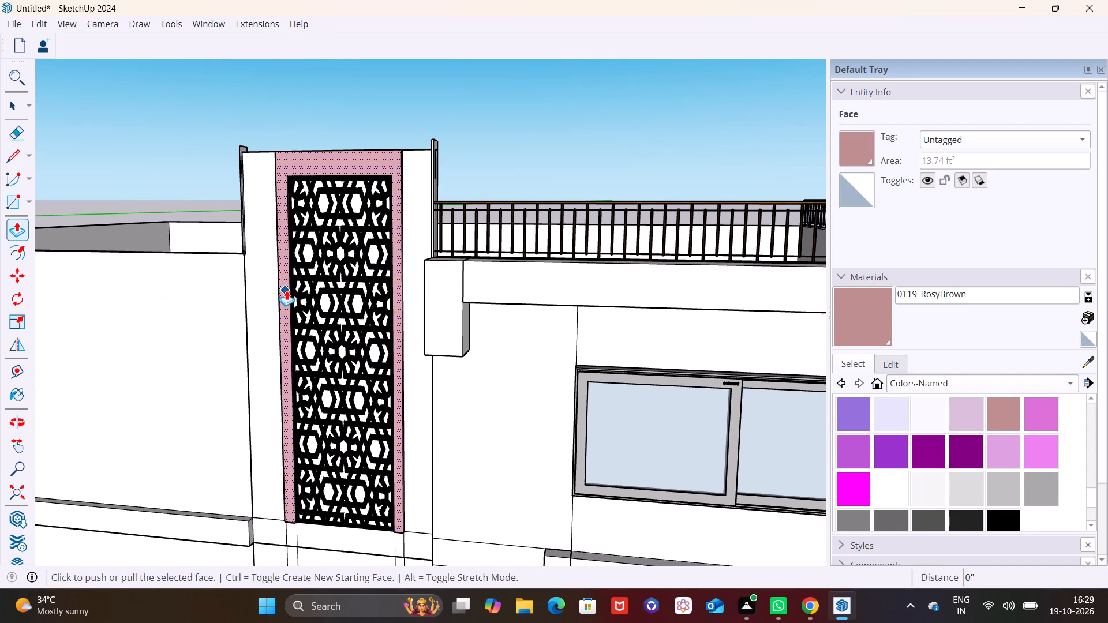
click(282, 288)
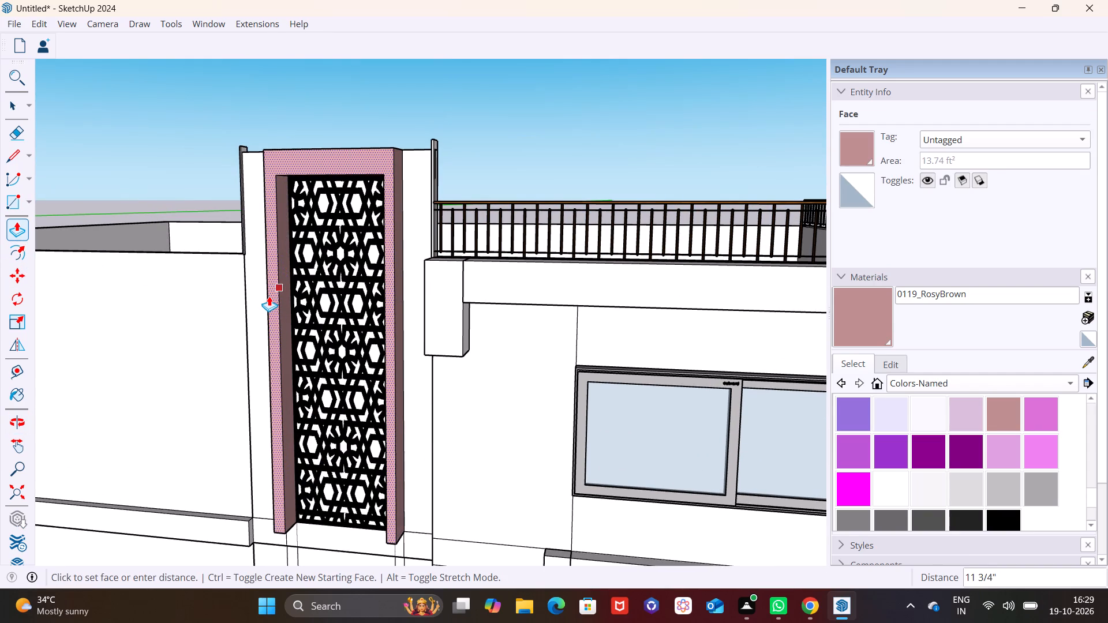
click(276, 293)
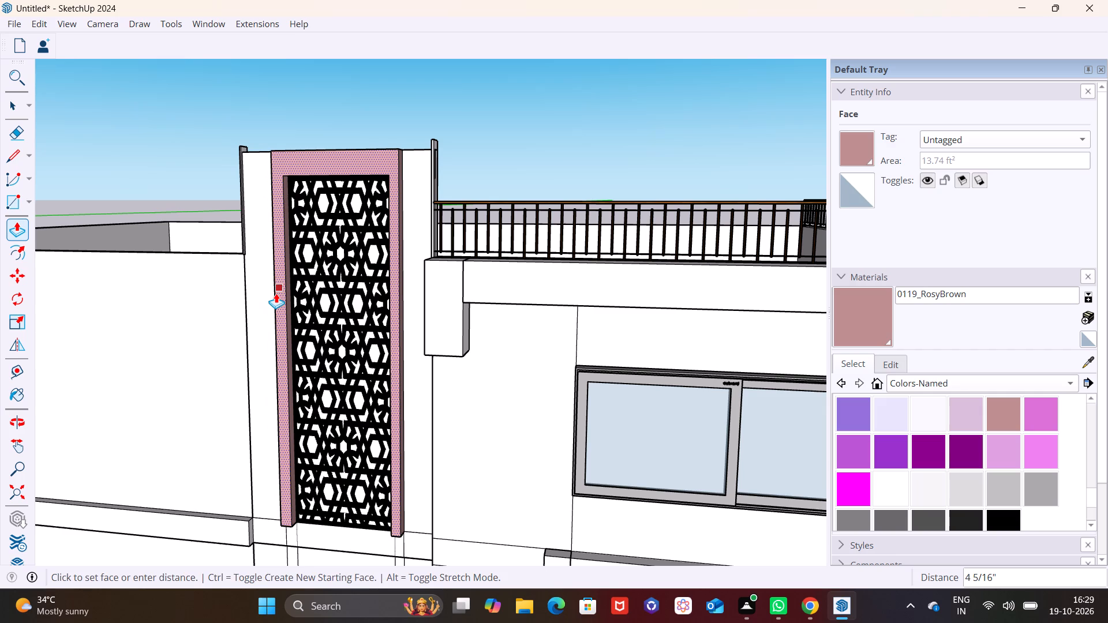
Move the GRC screen component from its lower corner about 5 1/2" outward to the frame's front inner corner.
key(space)
click(358, 379)
scroll(350, 392, up, 4)
shift+middle_drag(343, 408, 346, 287)
key(m)
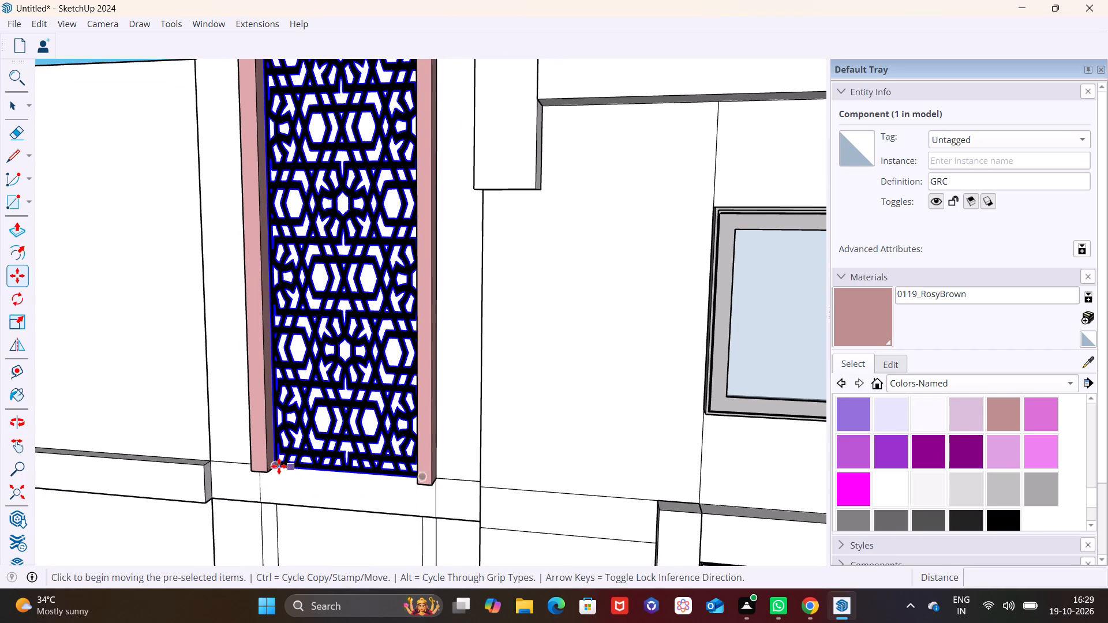
click(278, 463)
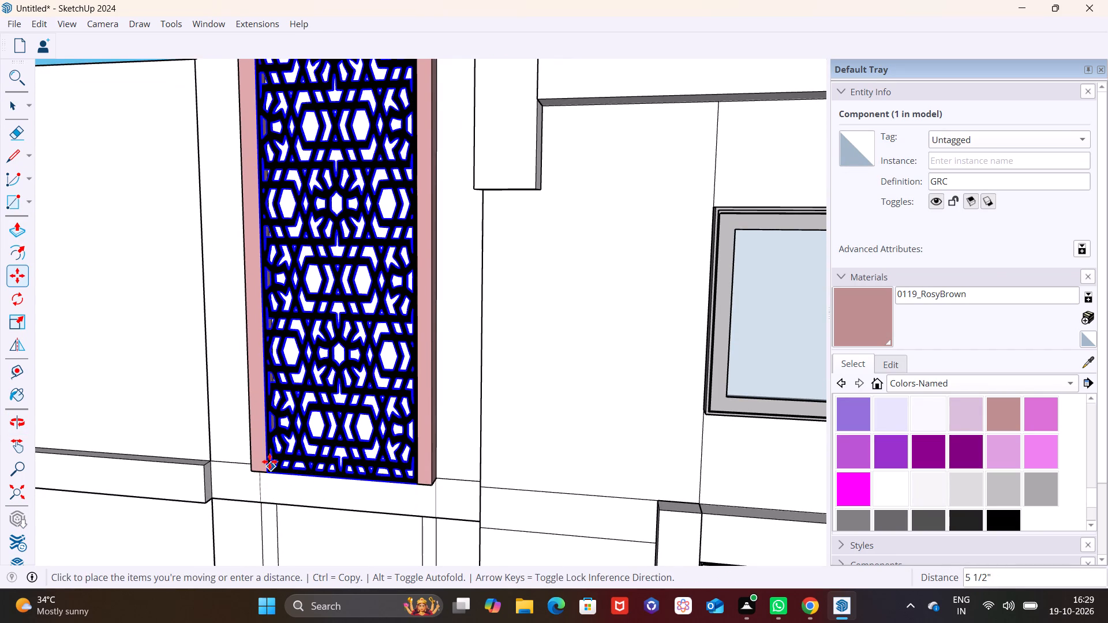
click(269, 461)
key(space)
Scale the GRC screen's thickness by a factor of about 8.75, keeping its height at 1.00.
middle_drag(309, 482, 232, 381)
middle_drag(373, 425, 380, 407)
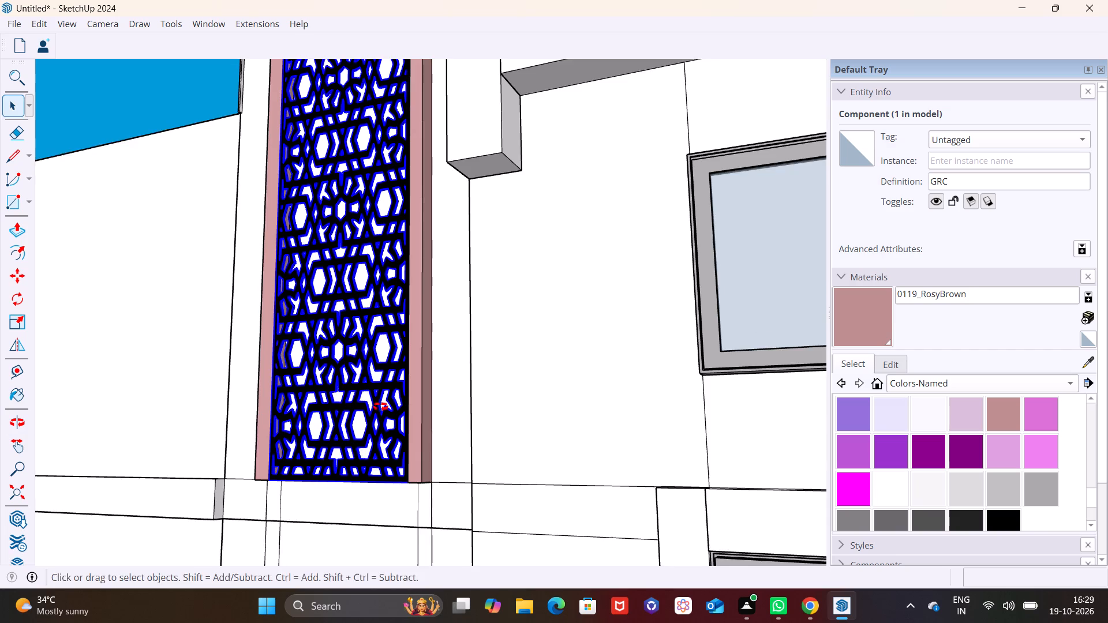
middle_drag(380, 407, 469, 307)
scroll(370, 494, up, 1)
middle_drag(370, 478, 398, 389)
click(348, 400)
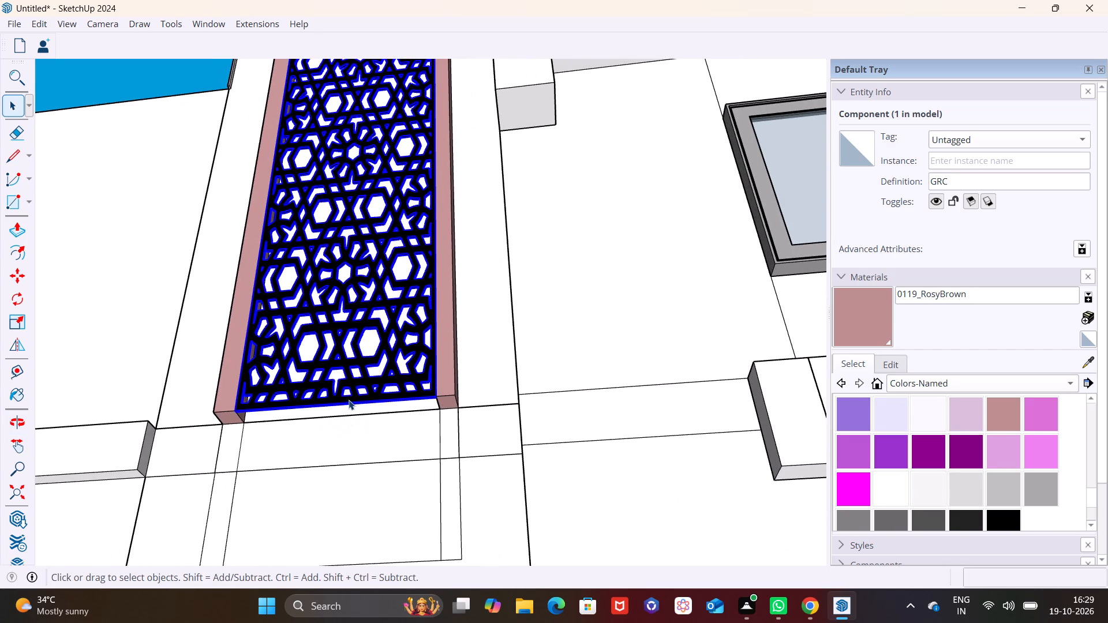
click(15, 327)
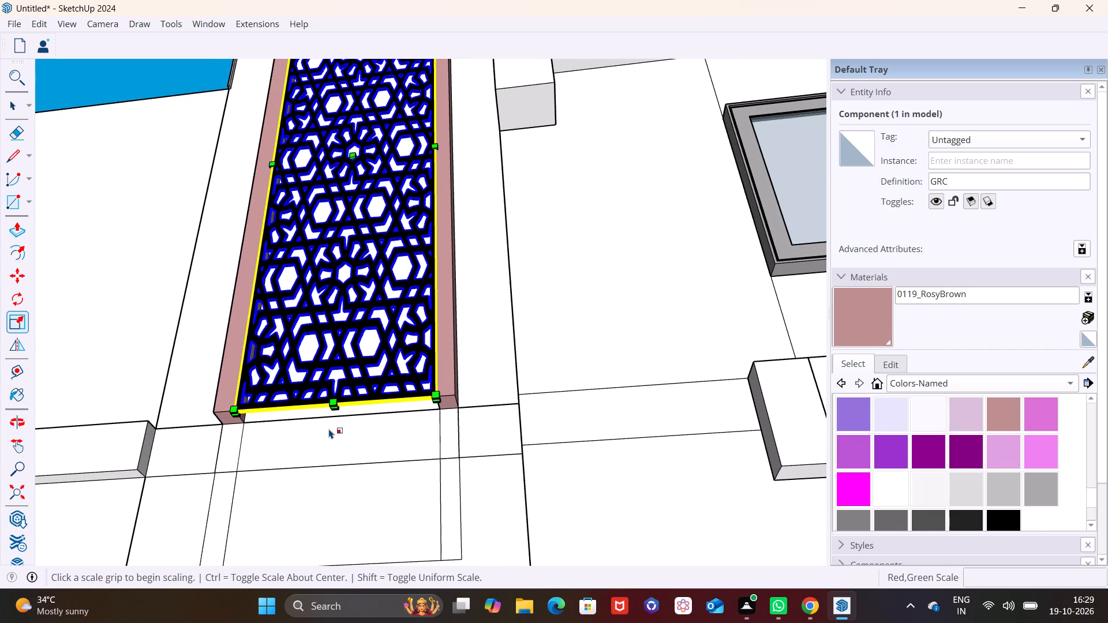
scroll(336, 403, up, 8)
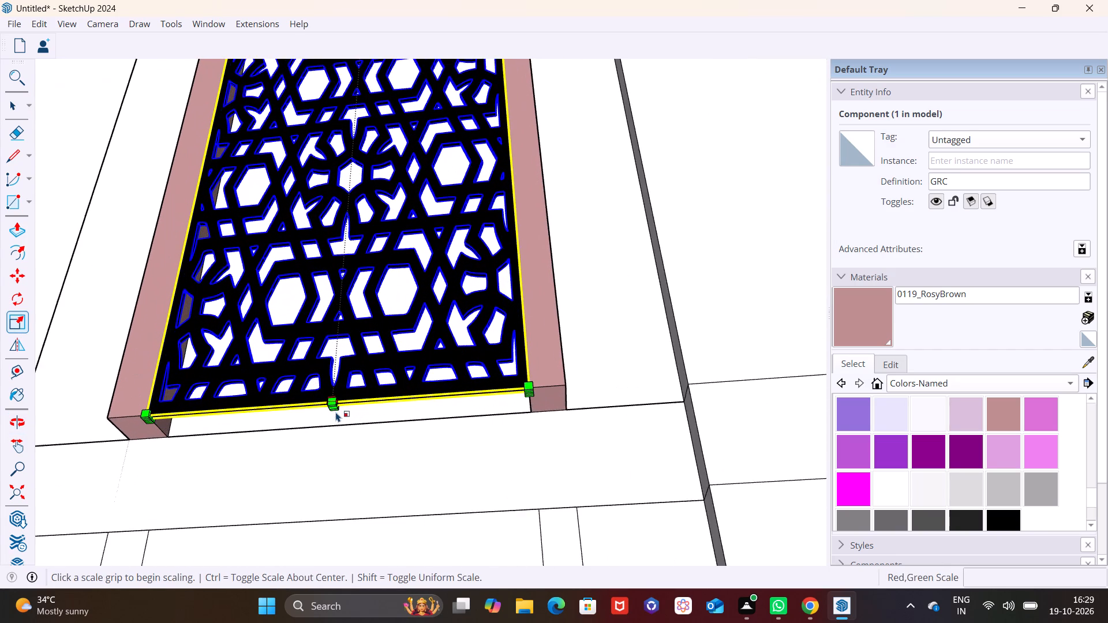
scroll(339, 407, up, 7)
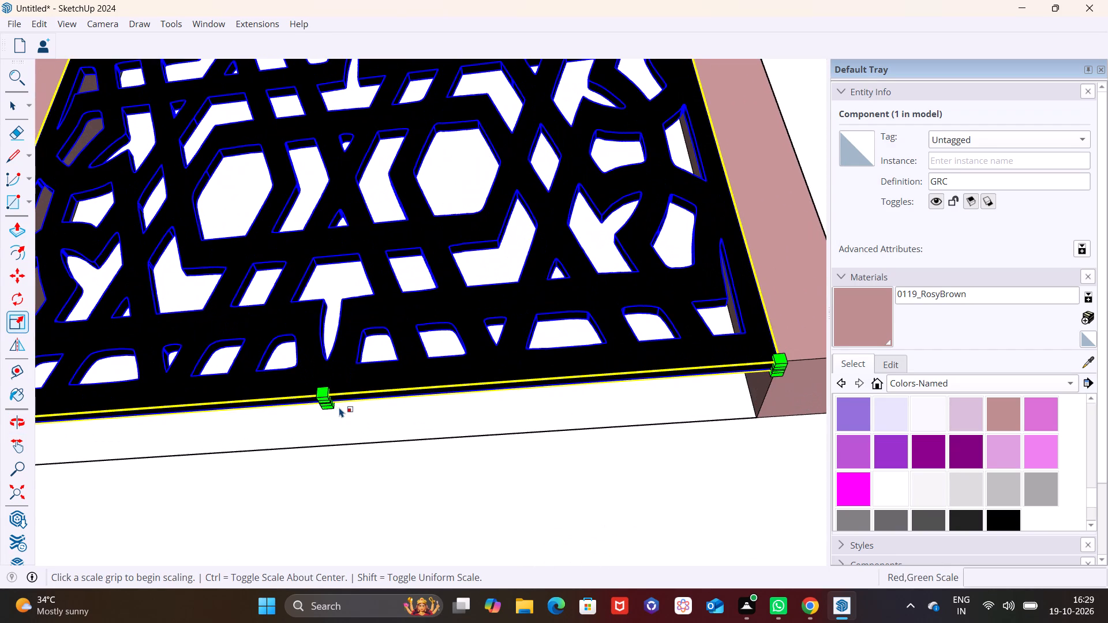
click(330, 406)
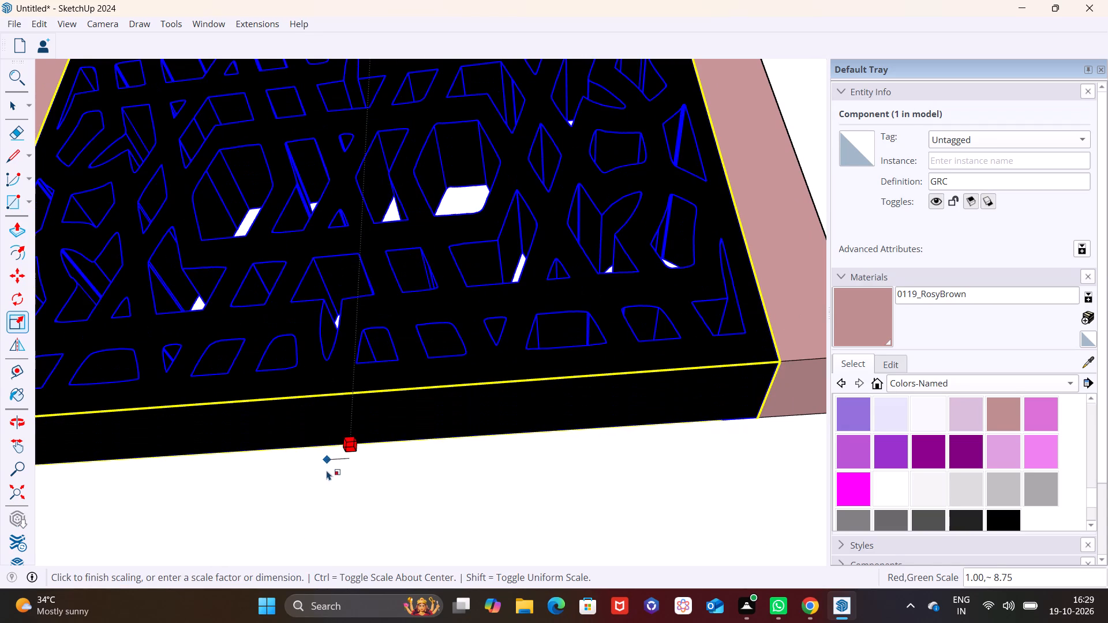
click(327, 472)
Scale the GRC screen's height by about 1.03 from its bottom edge, stretching it downward beyond the frame.
scroll(335, 463, down, 8)
click(339, 446)
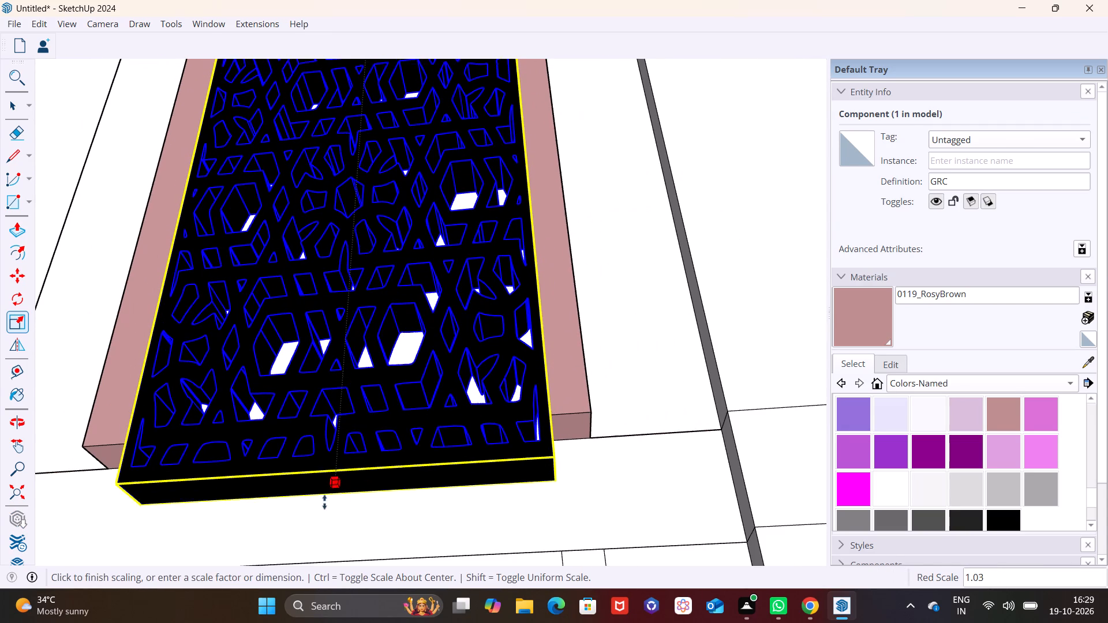
click(324, 516)
scroll(336, 492, down, 11)
shift+middle_drag(350, 483, 357, 369)
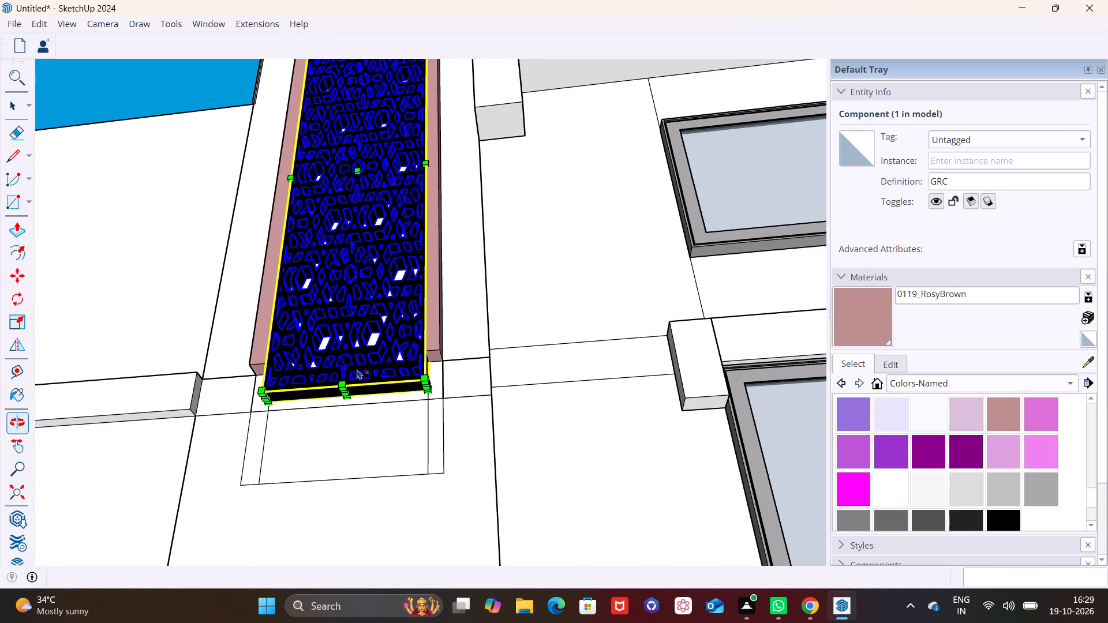
Scale the GRC screen's height again from its bottom edge, stretching it down towards the bottom of the outline on the wall.
click(350, 397)
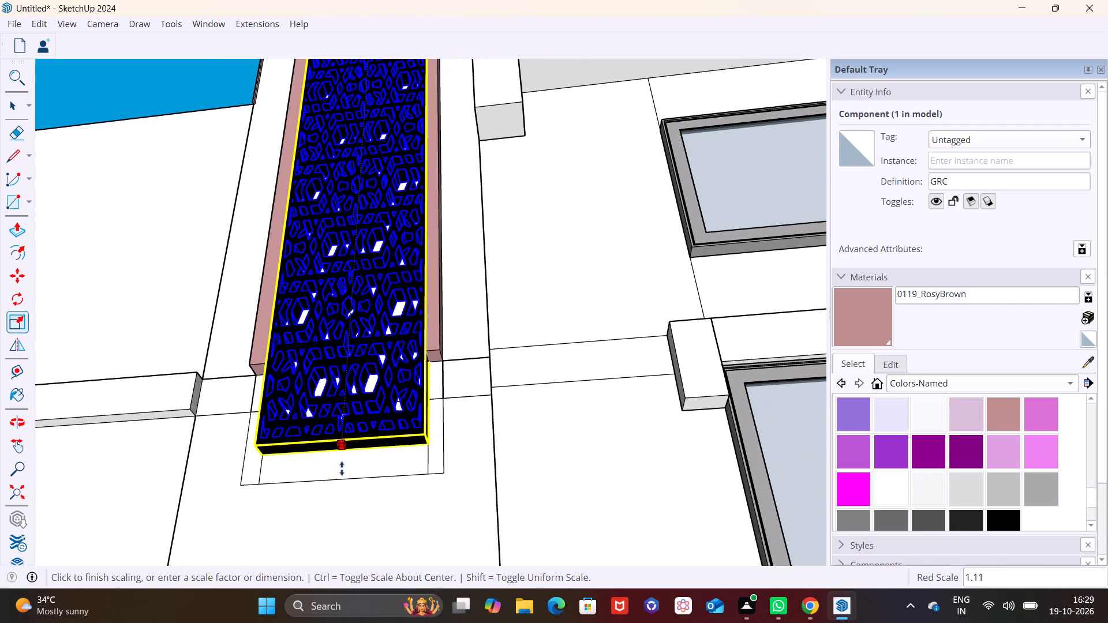
click(339, 479)
key(space)
Inspect the lengthened GRC screen against its frame and the building's front face from several angles.
click(432, 436)
scroll(456, 424, down, 8)
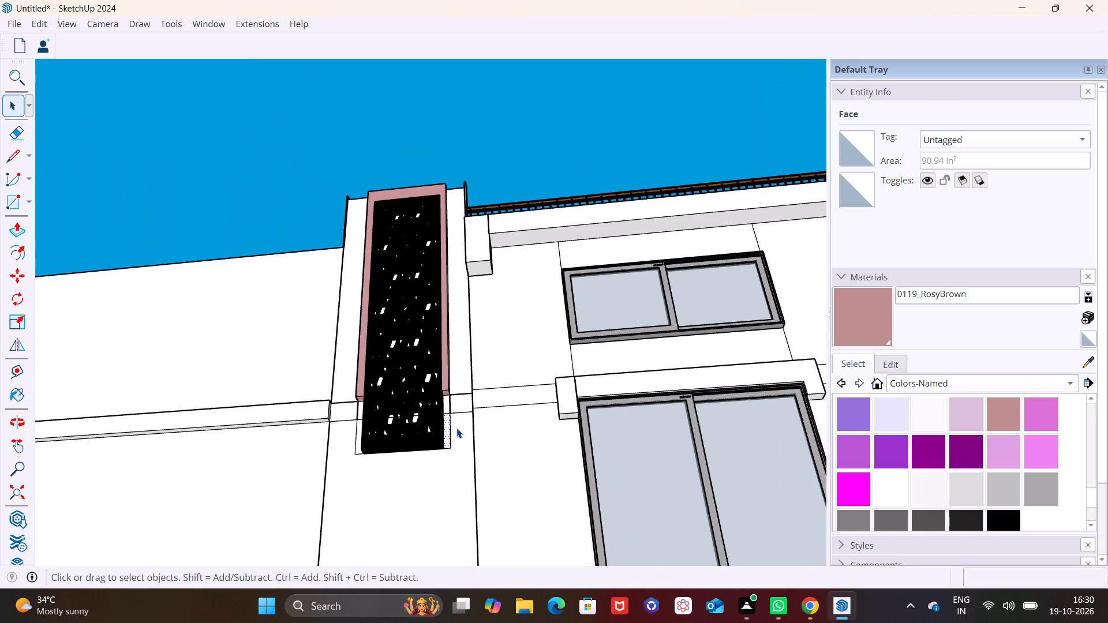
middle_drag(451, 434, 414, 542)
click(496, 503)
middle_drag(499, 406, 636, 483)
scroll(636, 483, down, 1)
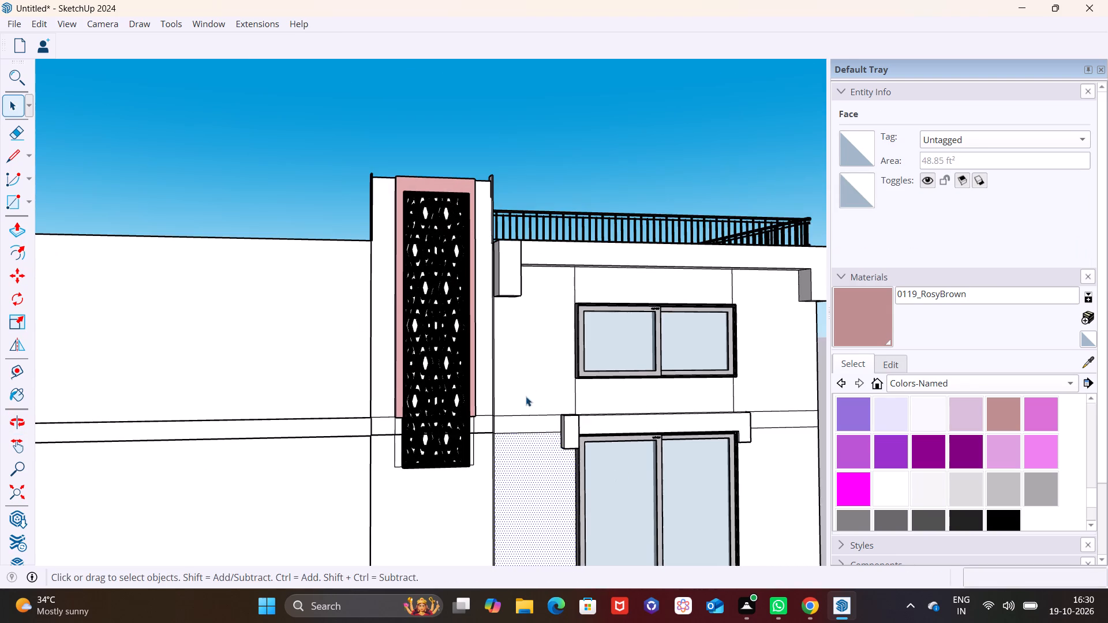
click(529, 378)
middle_drag(491, 429, 404, 502)
scroll(454, 415, down, 2)
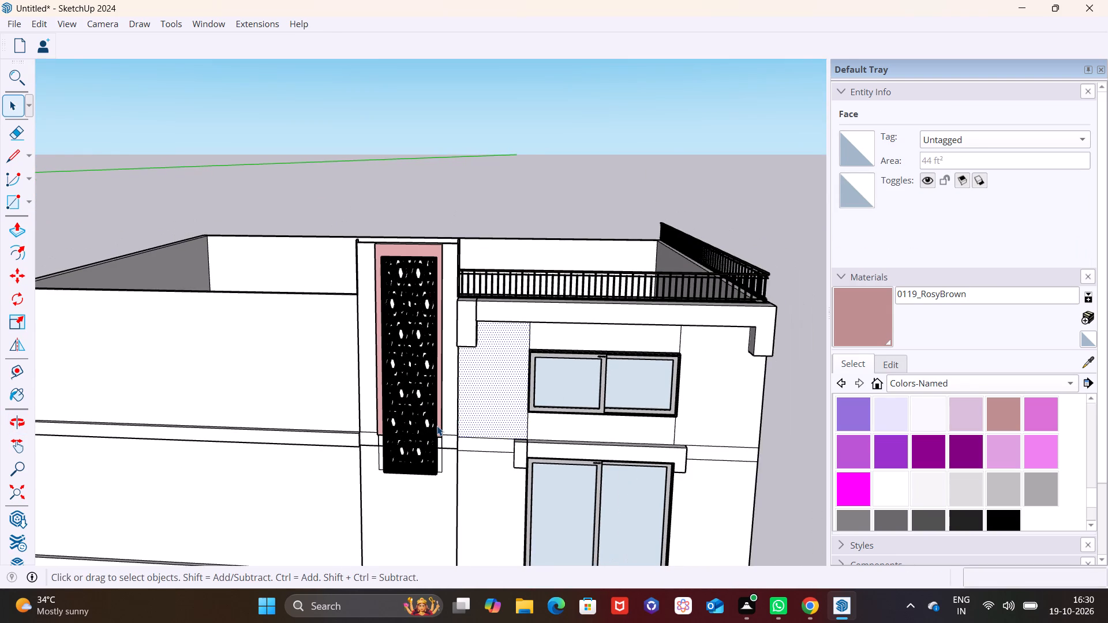
middle_drag(459, 414, 508, 411)
scroll(501, 411, down, 1)
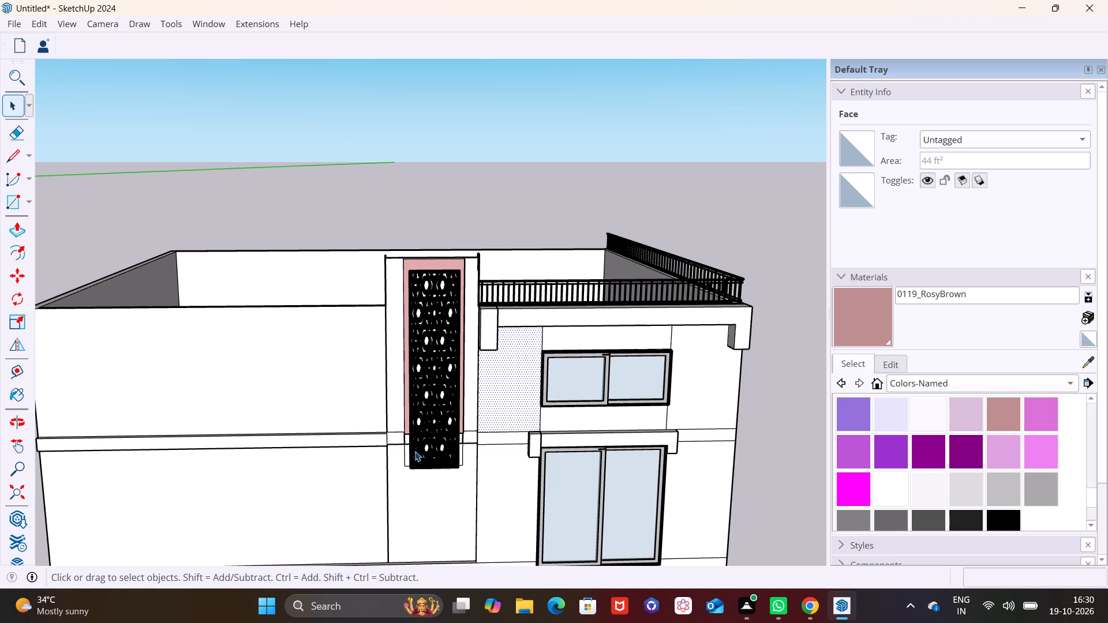
Push/Pull the bottom end face of the rosy-brown frame's left leg downward by about 2' 11 11/16".
scroll(415, 451, up, 5)
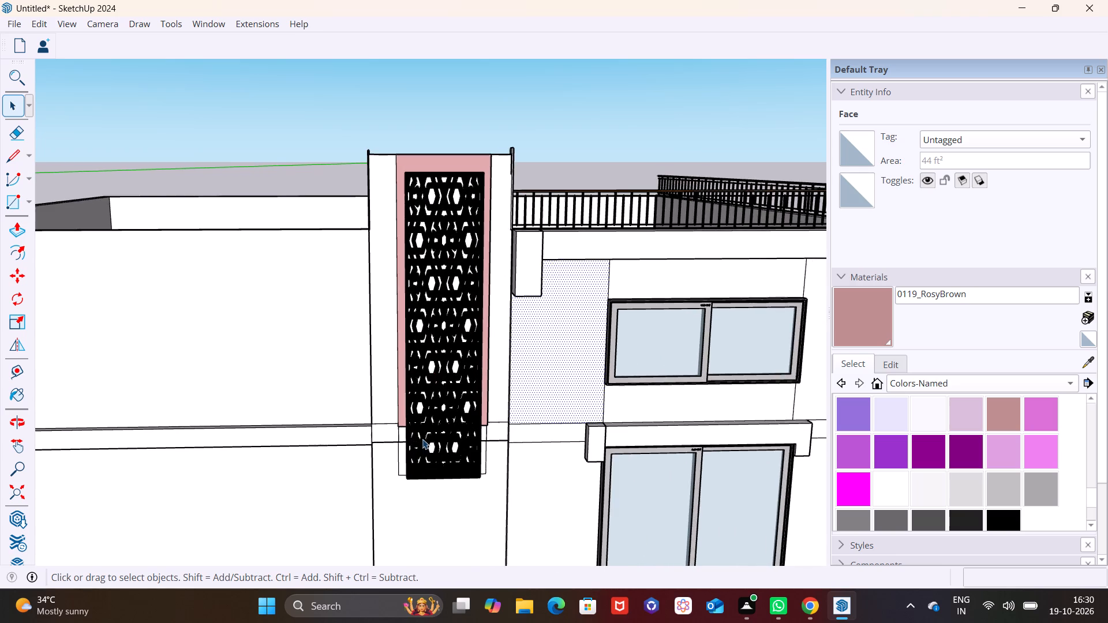
middle_drag(421, 455, 422, 275)
scroll(360, 496, up, 1)
middle_drag(360, 496, 398, 376)
scroll(394, 384, up, 4)
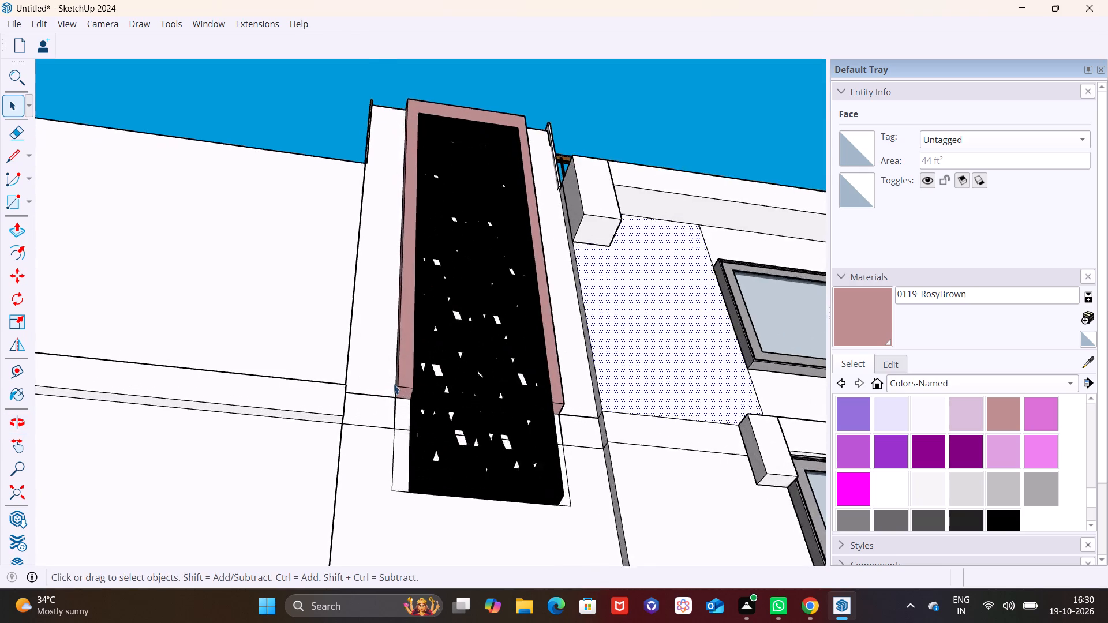
scroll(394, 384, up, 3)
click(409, 393)
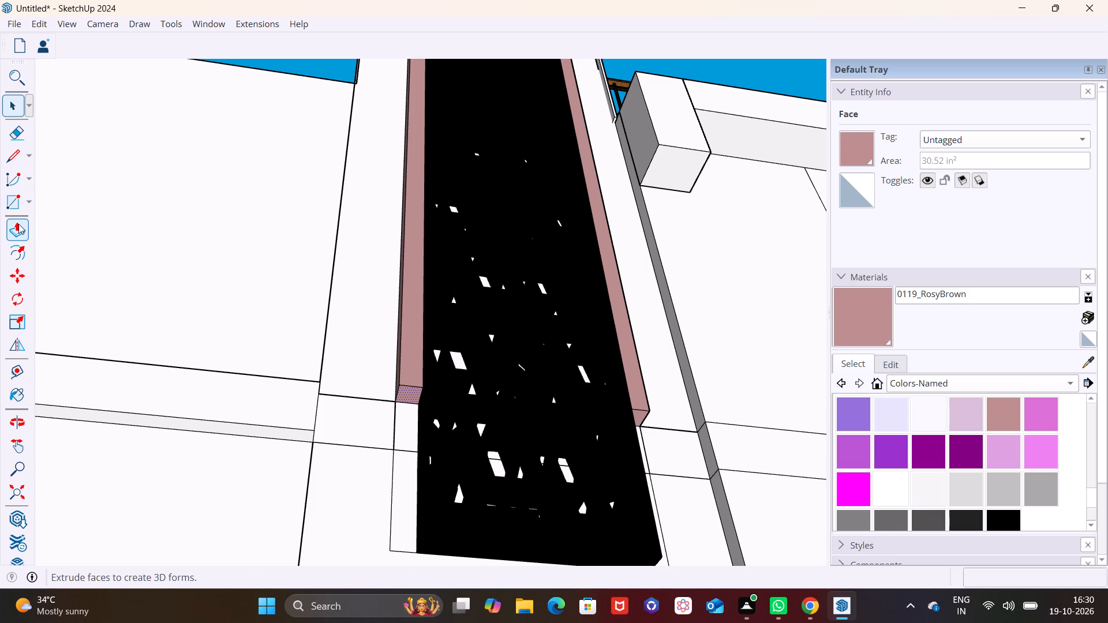
click(18, 224)
click(406, 395)
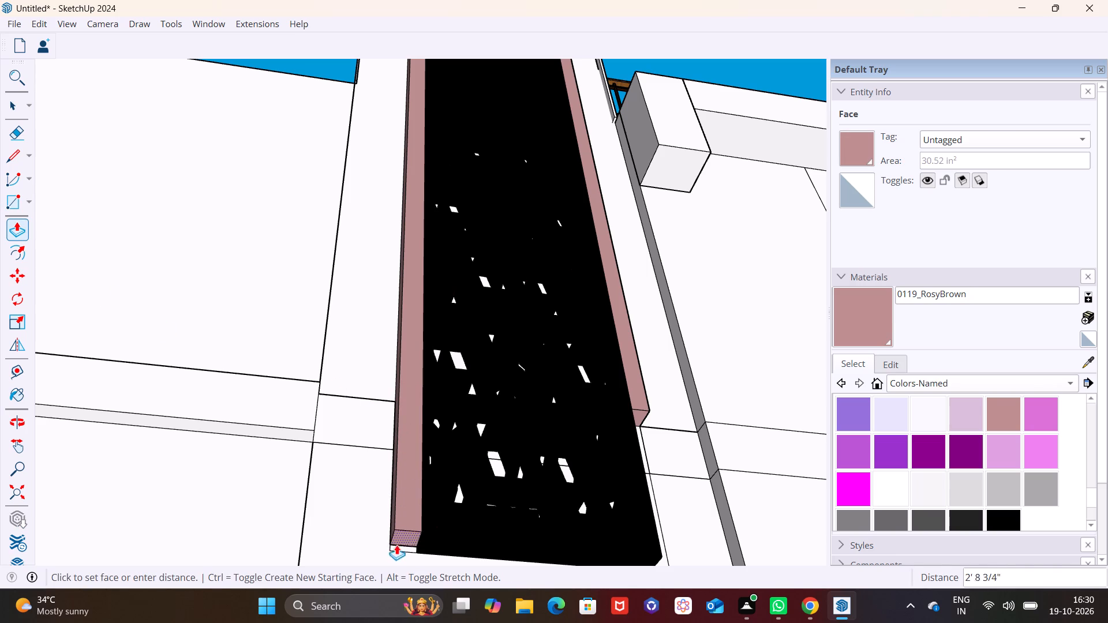
click(397, 553)
Push/Pull the bottom end face of the frame's right leg downward by about 3' 5/8", past the GRC screen's bottom.
scroll(444, 472, down, 1)
shift+middle_drag(452, 457, 240, 404)
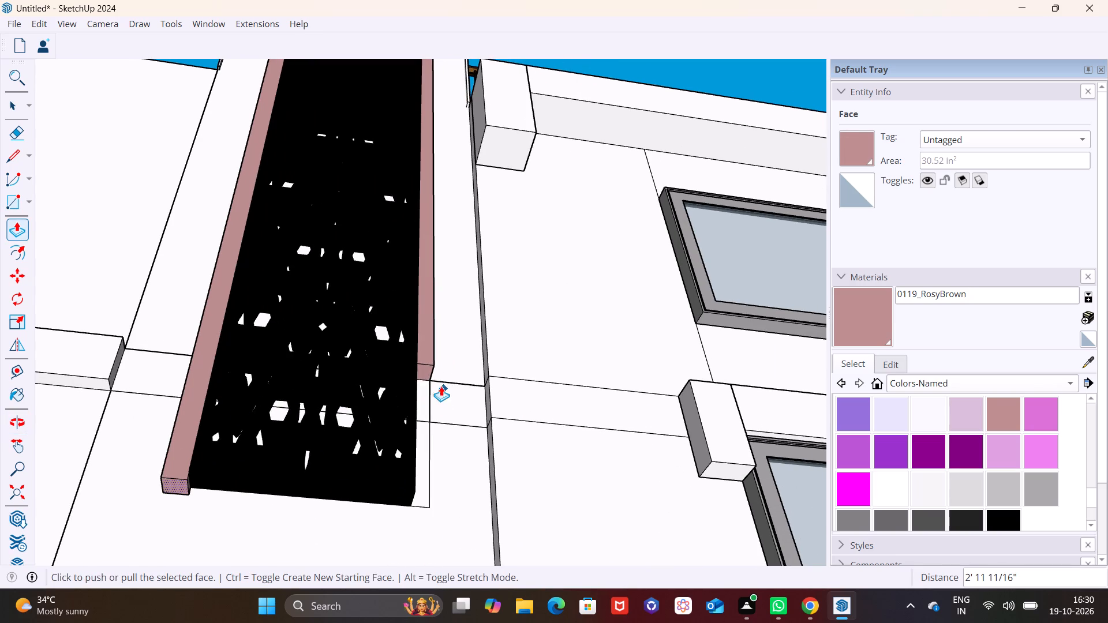
key(space)
click(428, 374)
click(18, 229)
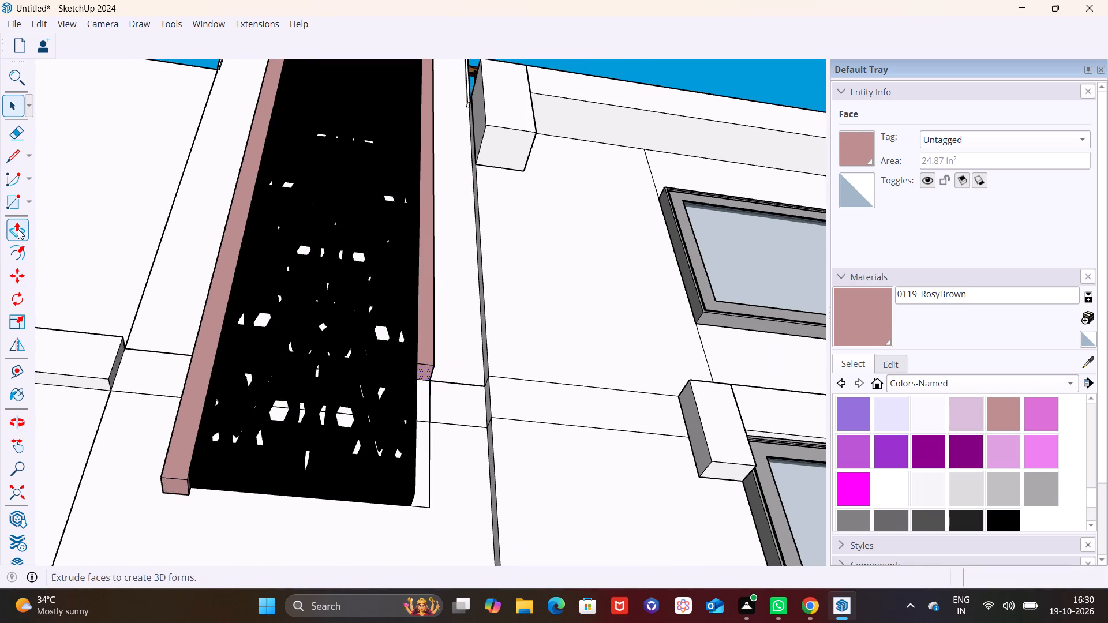
click(425, 369)
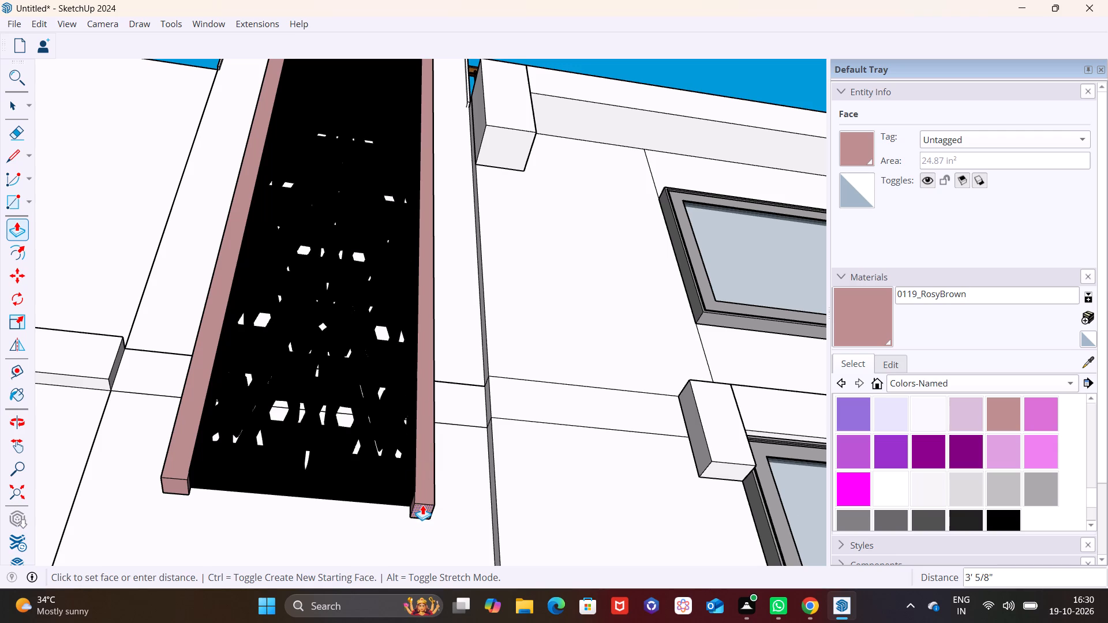
click(422, 505)
Extend the frame's left leg further down the wall, well below the bottom of the GRC screen.
scroll(429, 419, down, 7)
middle_drag(368, 366, 294, 543)
middle_drag(354, 382, 327, 446)
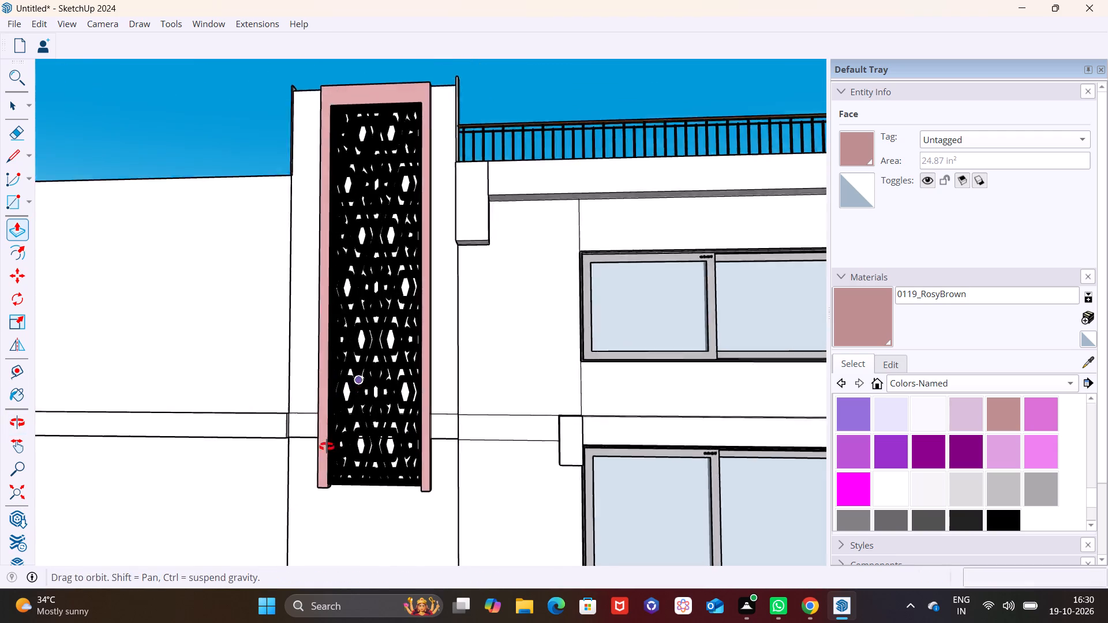
middle_drag(327, 446, 287, 505)
middle_drag(313, 442, 340, 303)
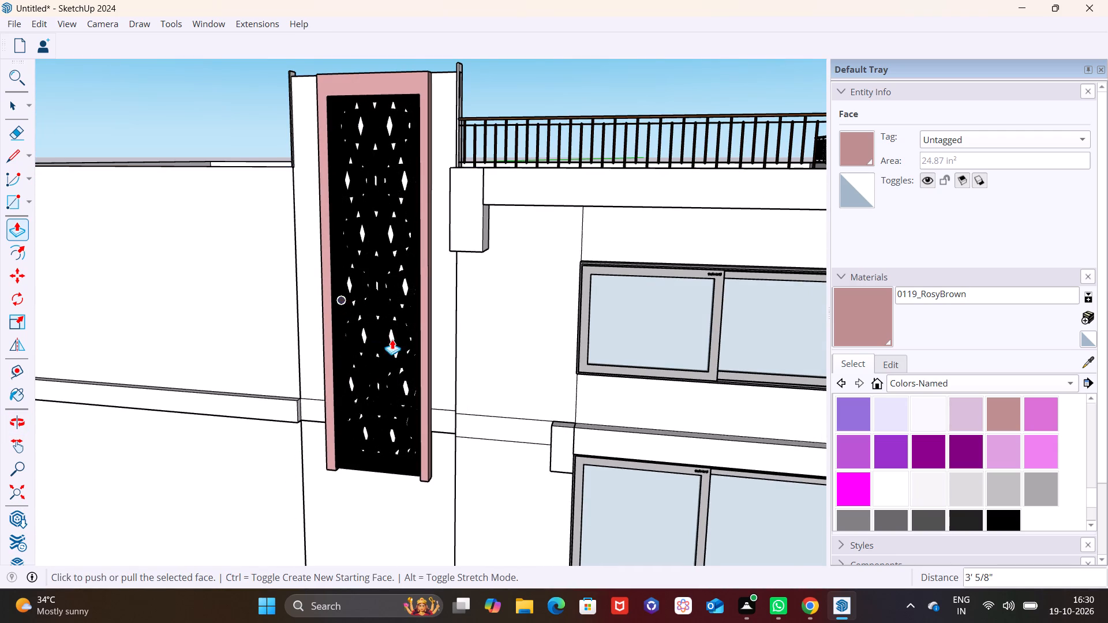
scroll(369, 406, up, 5)
middle_drag(368, 457, 406, 251)
shift+scroll(377, 462, up, 1)
shift+middle_drag(377, 462, 409, 251)
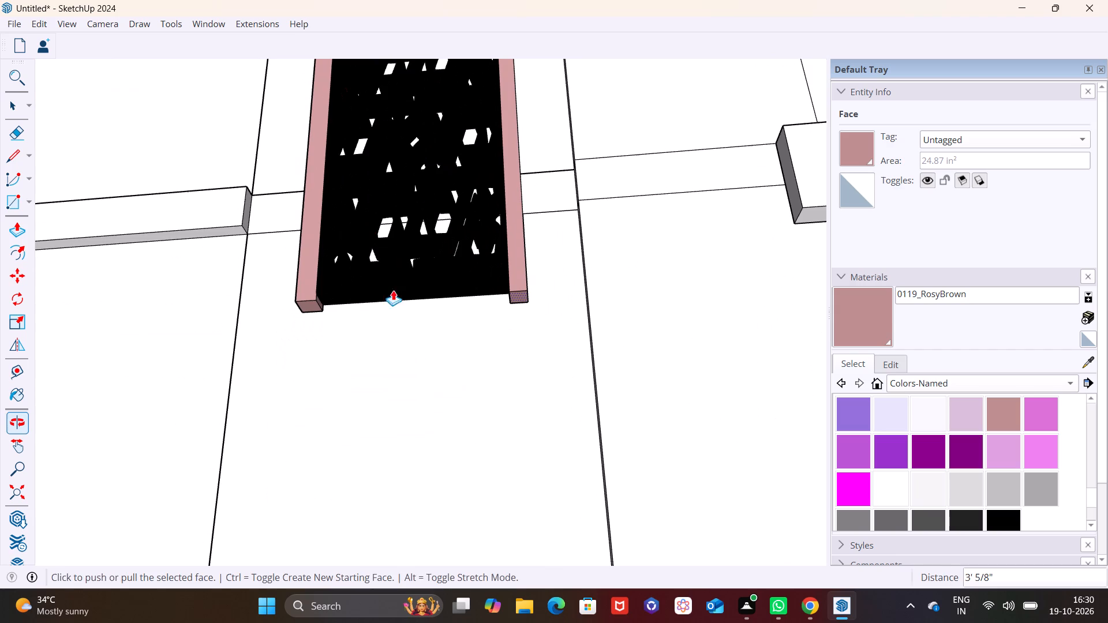
key(space)
click(309, 307)
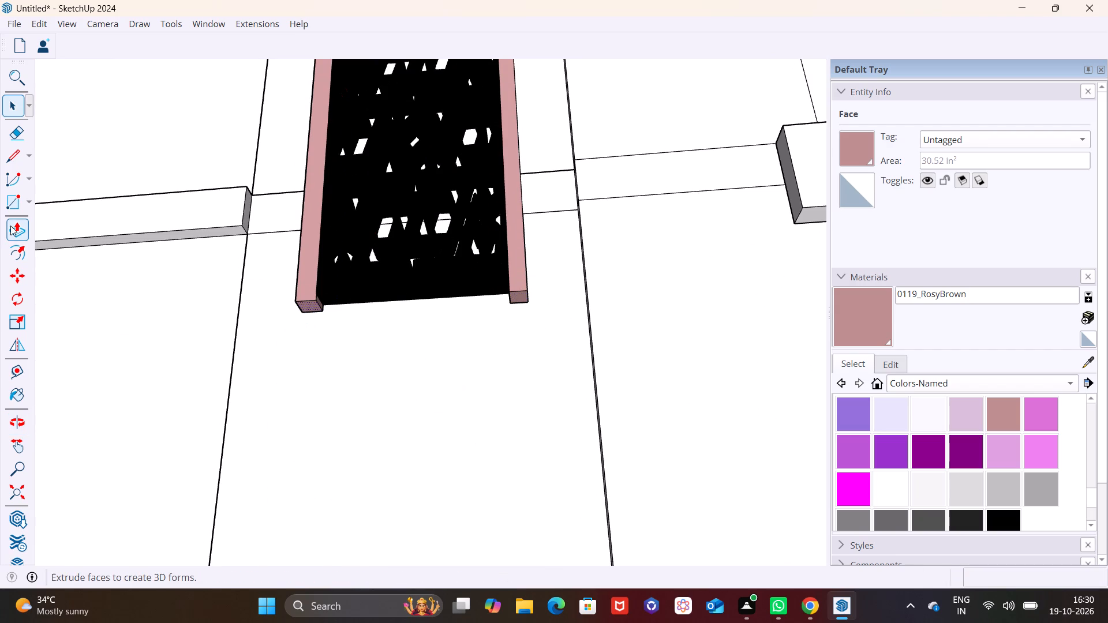
click(21, 227)
click(311, 310)
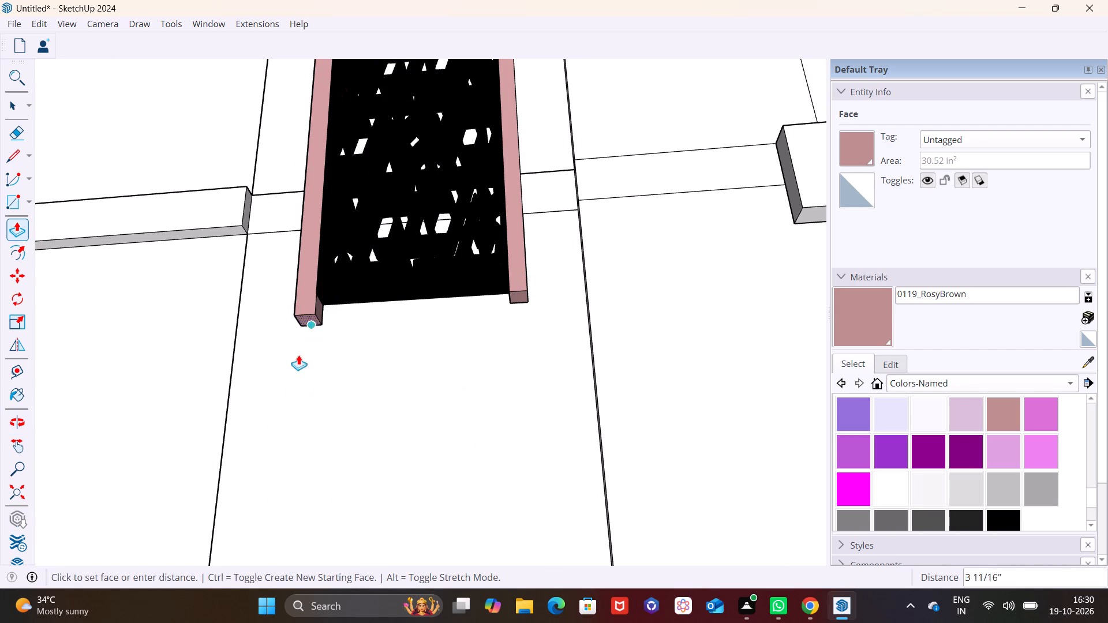
click(283, 474)
Extend the frame's right leg downward by about 7' 11 3/8" to the edge of the ledge at the wall's base.
key(space)
click(521, 299)
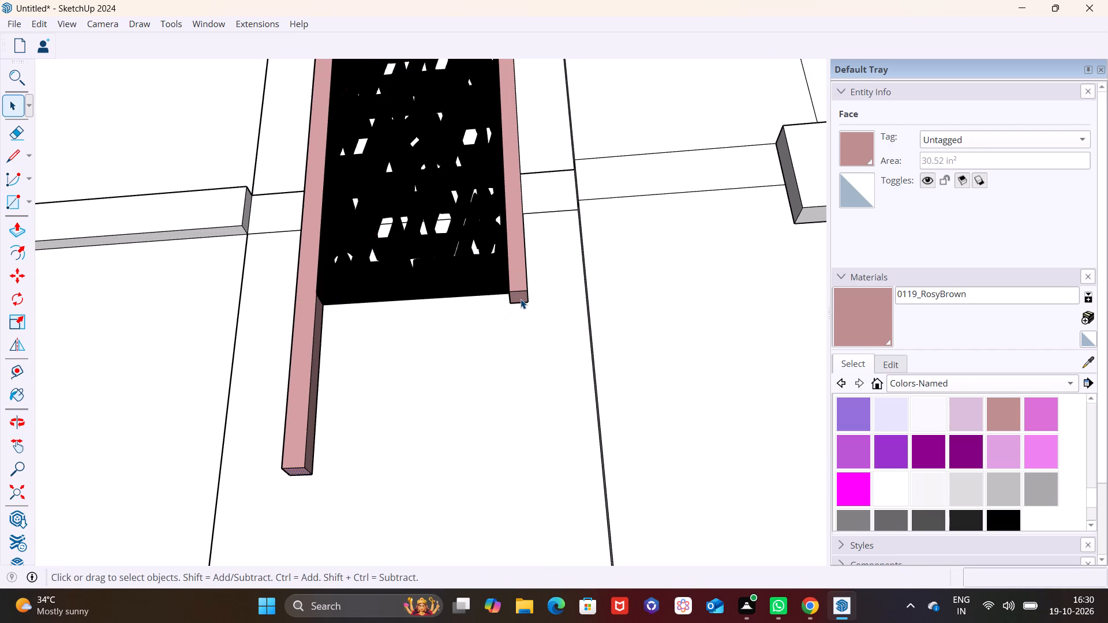
click(25, 224)
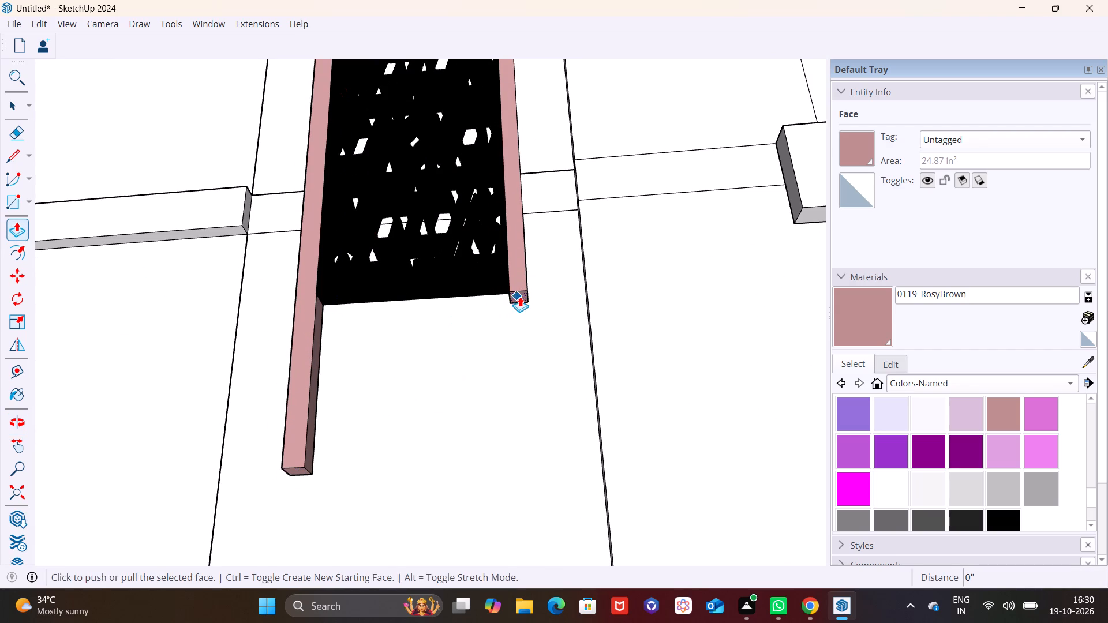
click(520, 297)
scroll(514, 443, down, 7)
shift+middle_drag(517, 453, 504, 304)
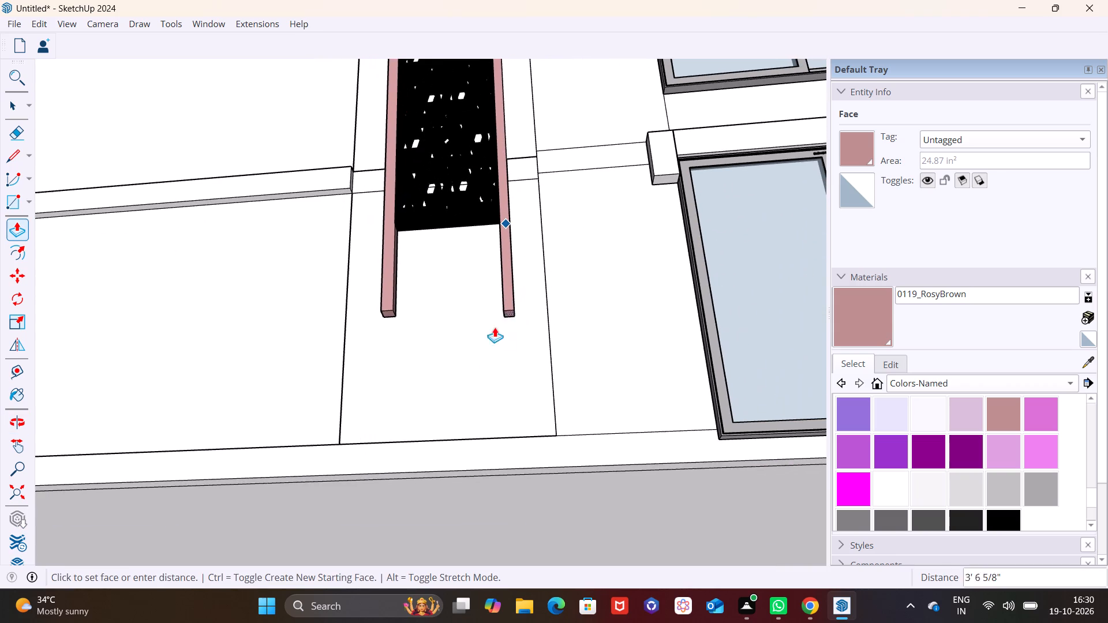
middle_drag(492, 420, 487, 481)
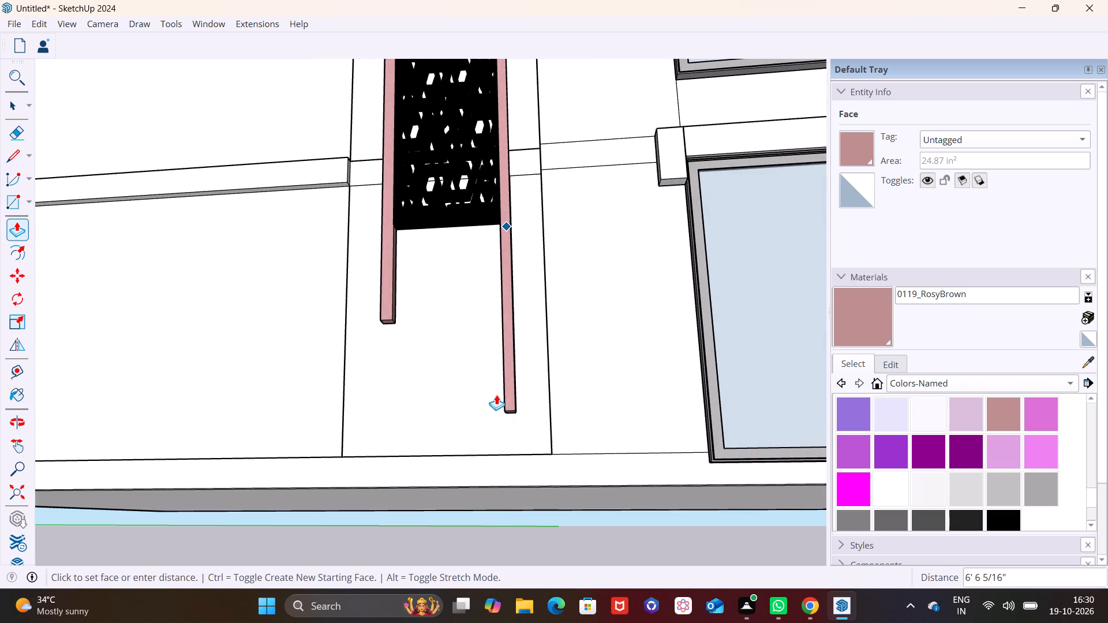
middle_drag(496, 394, 479, 469)
scroll(479, 470, up, 1)
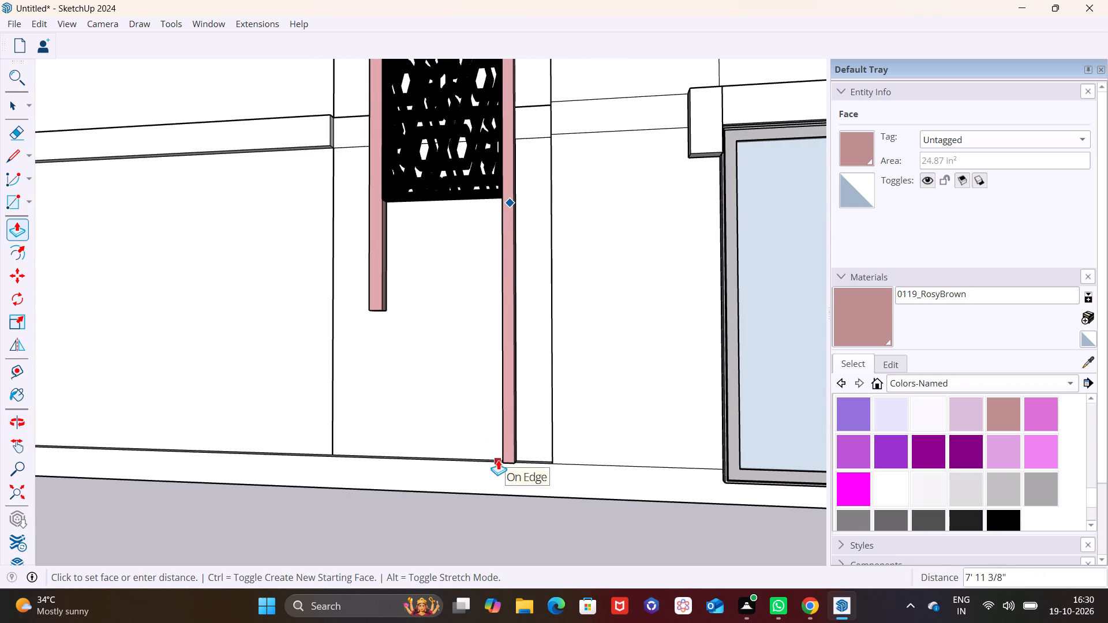
click(498, 460)
Extend the frame's left leg downward by about 4' 7 1/2" to the ledge at the wall's base.
key(space)
scroll(385, 312, up, 5)
middle_drag(384, 308, 379, 189)
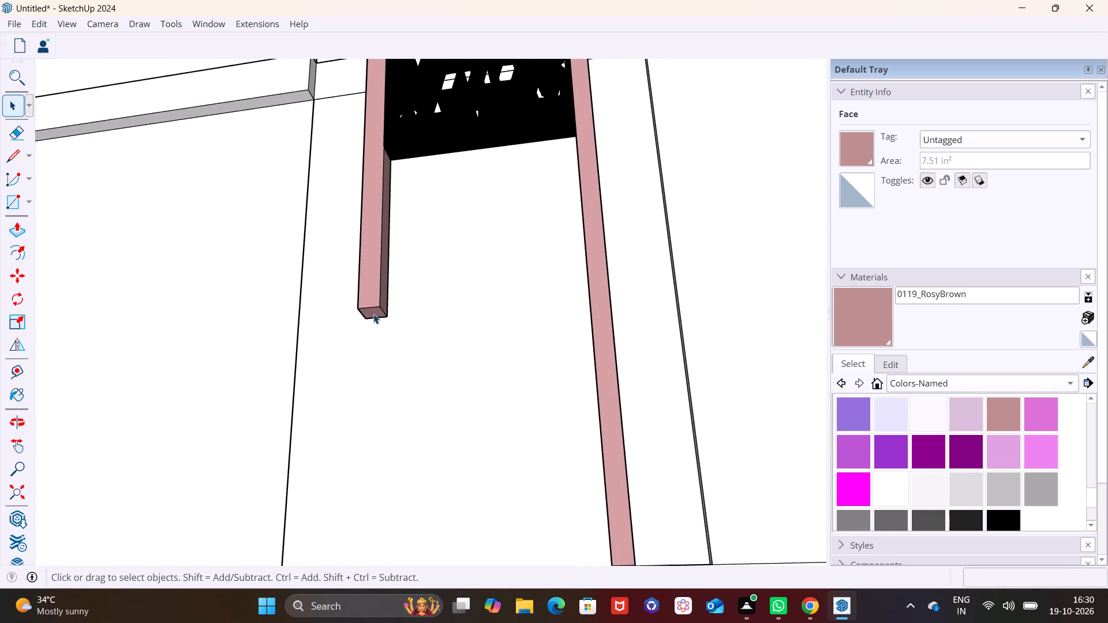
click(374, 314)
click(18, 230)
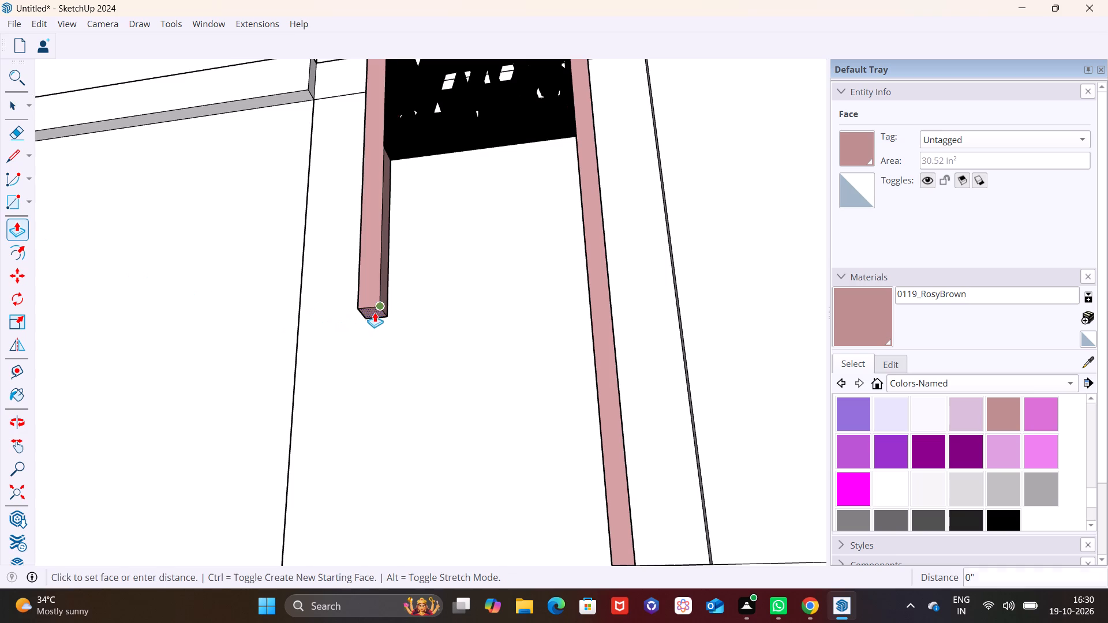
click(375, 312)
scroll(385, 410, down, 6)
shift+middle_drag(386, 418, 378, 364)
middle_drag(378, 423, 380, 438)
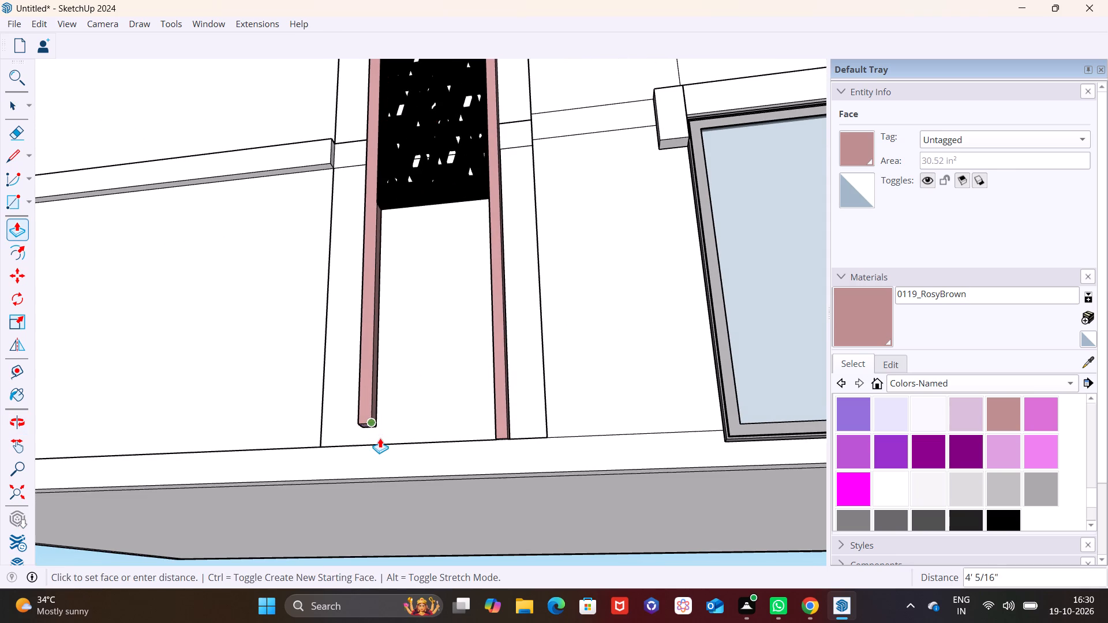
click(375, 443)
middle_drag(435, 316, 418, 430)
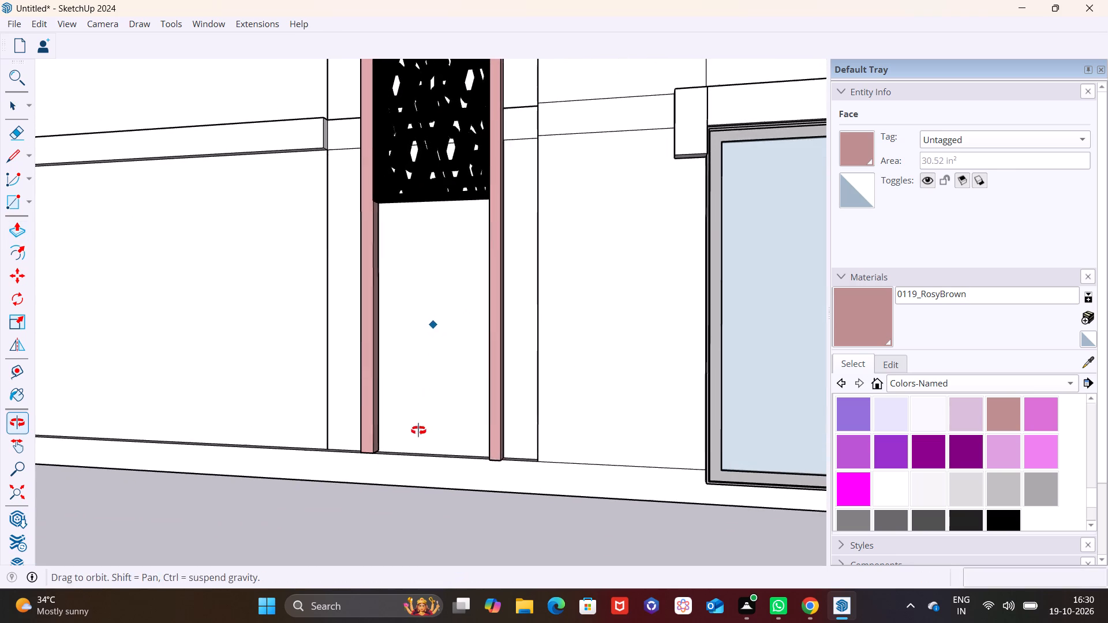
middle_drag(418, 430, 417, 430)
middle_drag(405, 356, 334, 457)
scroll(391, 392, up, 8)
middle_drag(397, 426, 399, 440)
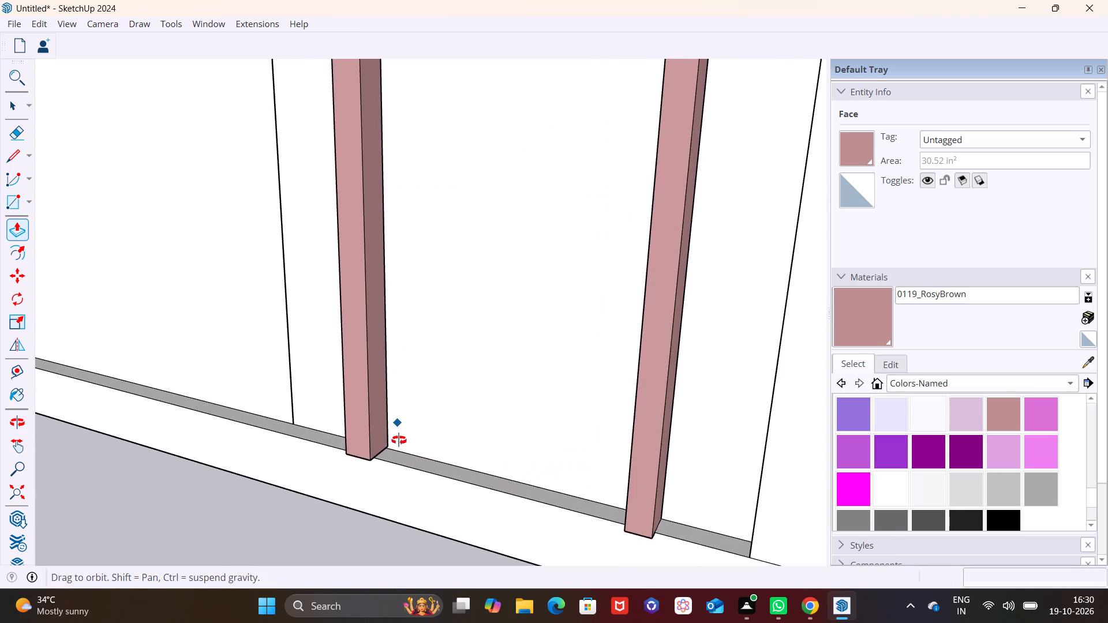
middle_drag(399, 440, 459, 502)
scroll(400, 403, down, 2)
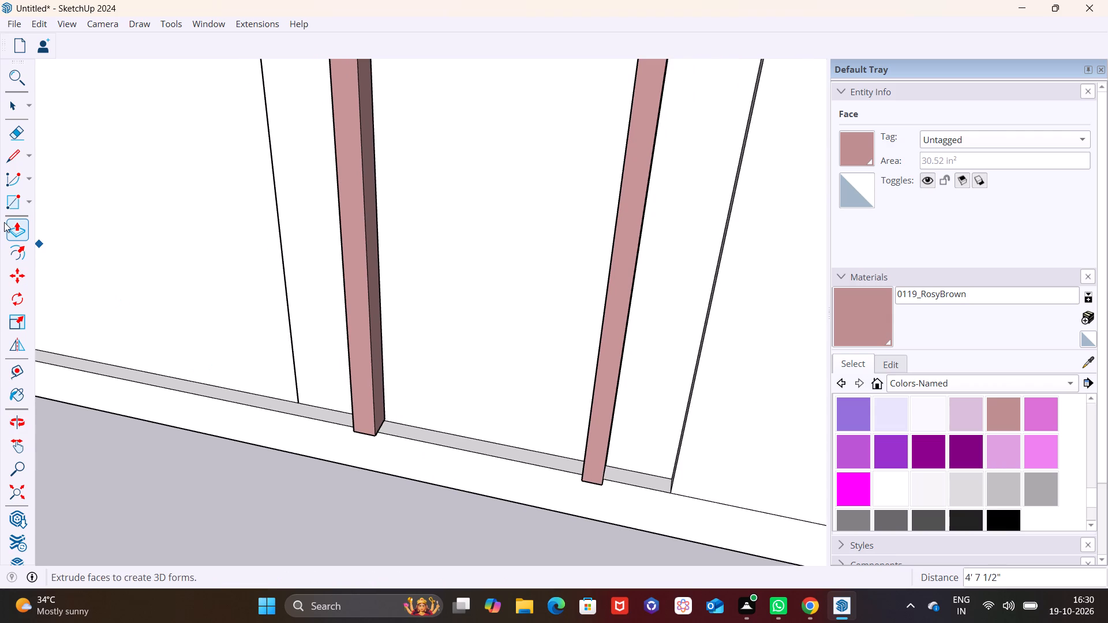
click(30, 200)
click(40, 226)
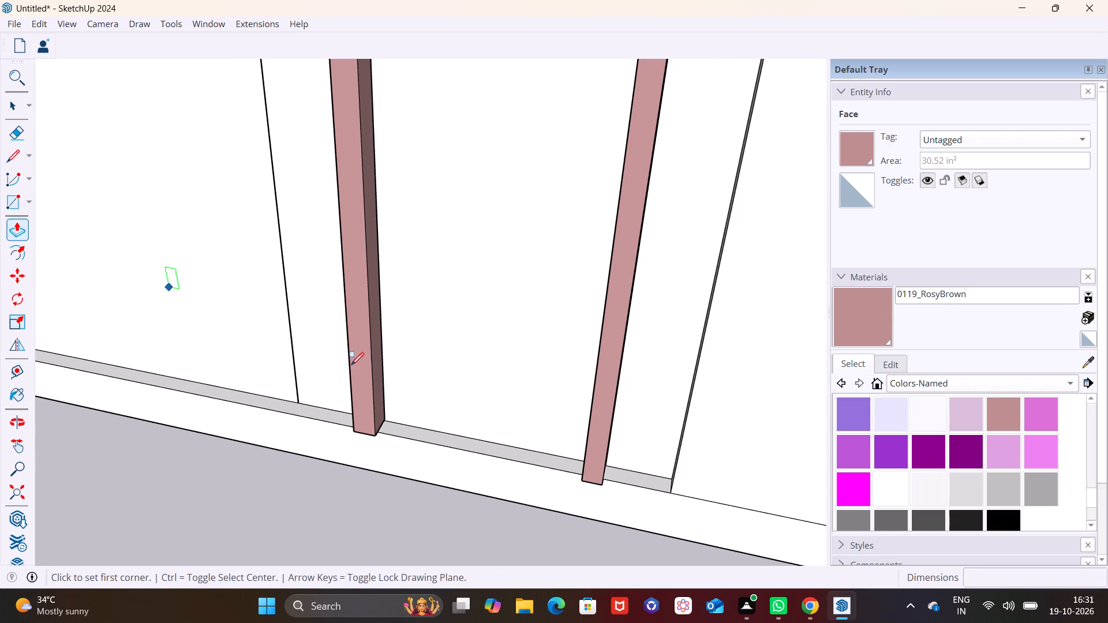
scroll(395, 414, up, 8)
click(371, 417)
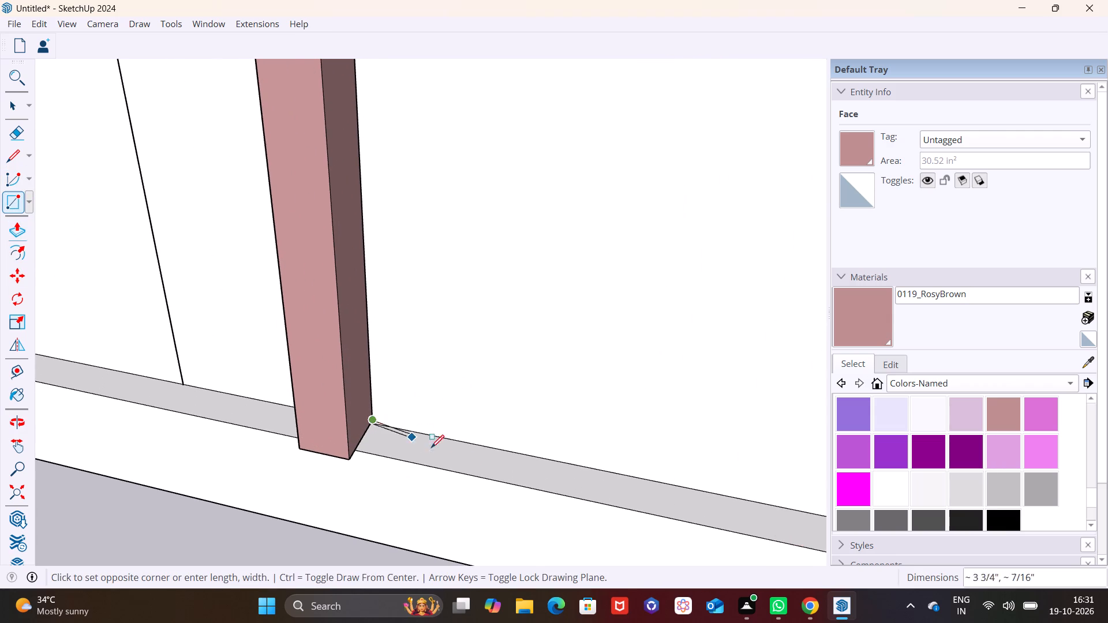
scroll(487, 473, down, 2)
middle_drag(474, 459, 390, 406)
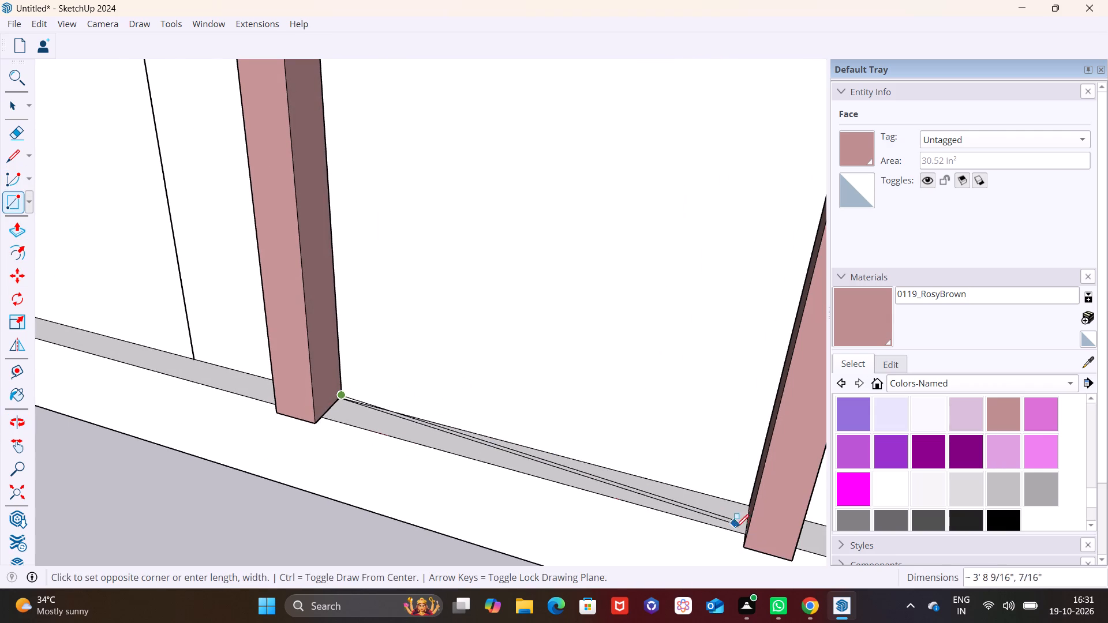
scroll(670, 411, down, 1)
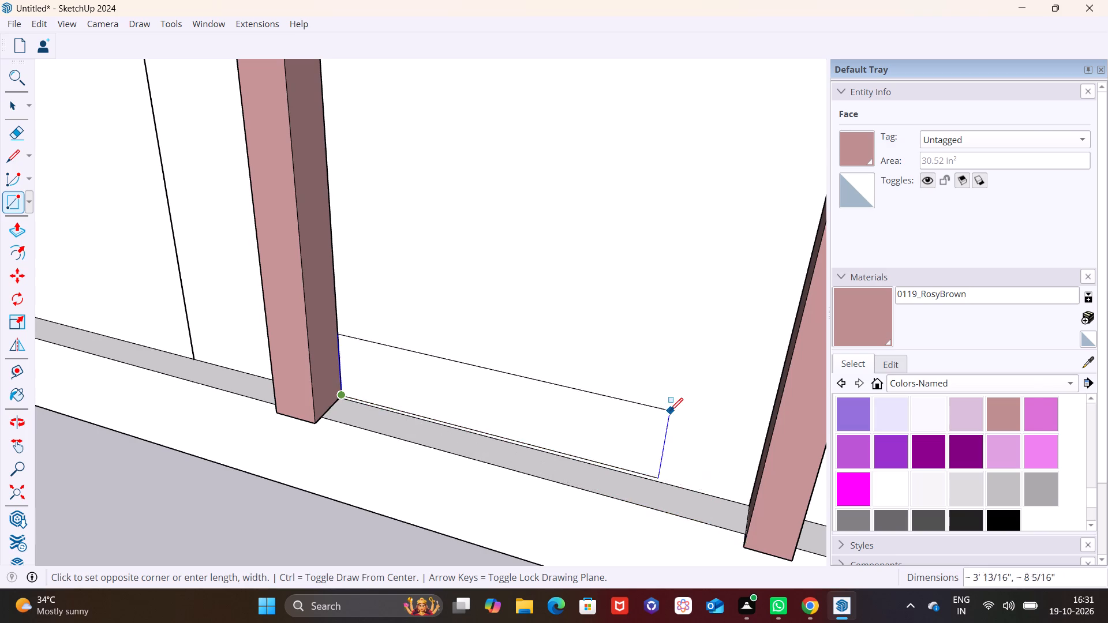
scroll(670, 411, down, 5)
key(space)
Draw a thin rectangle about 2 9/16" by 3' 9 5/8" between the frame's legs, just below the GRC screen.
shift+middle_drag(522, 224, 425, 521)
scroll(444, 337, down, 3)
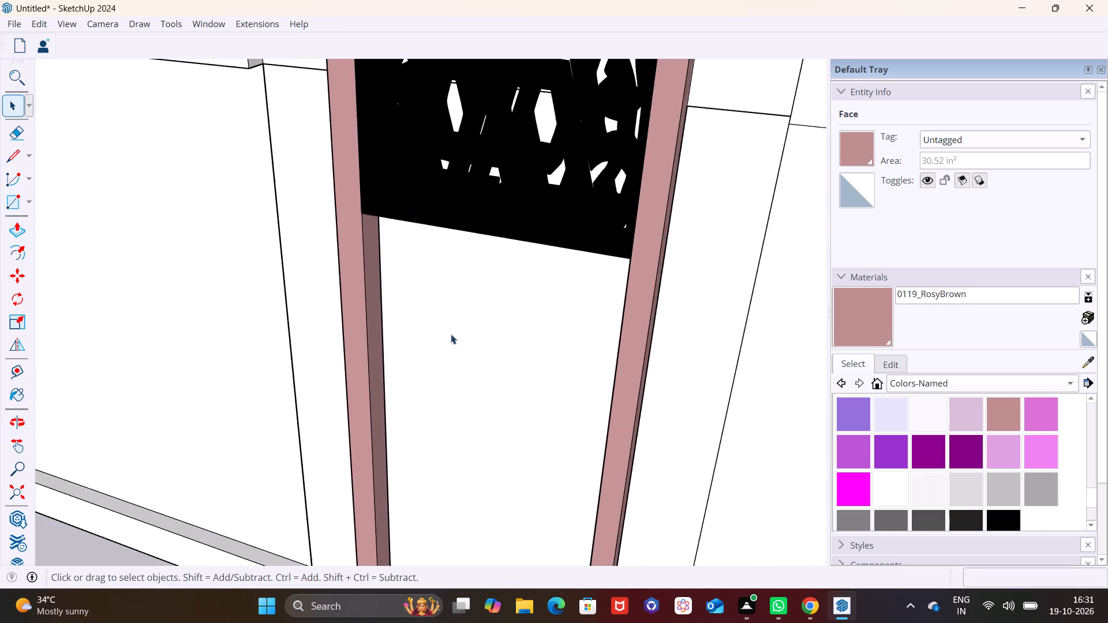
middle_drag(484, 279, 496, 110)
middle_drag(333, 351, 480, 268)
scroll(530, 321, up, 1)
middle_drag(475, 326, 424, 267)
scroll(474, 326, up, 1)
click(26, 202)
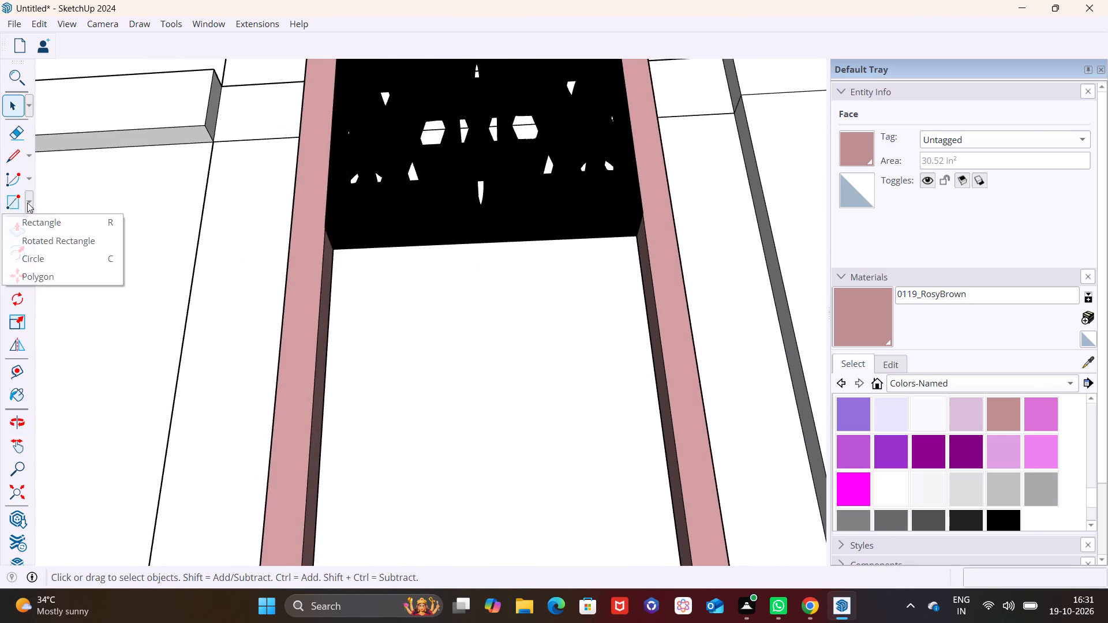
click(41, 217)
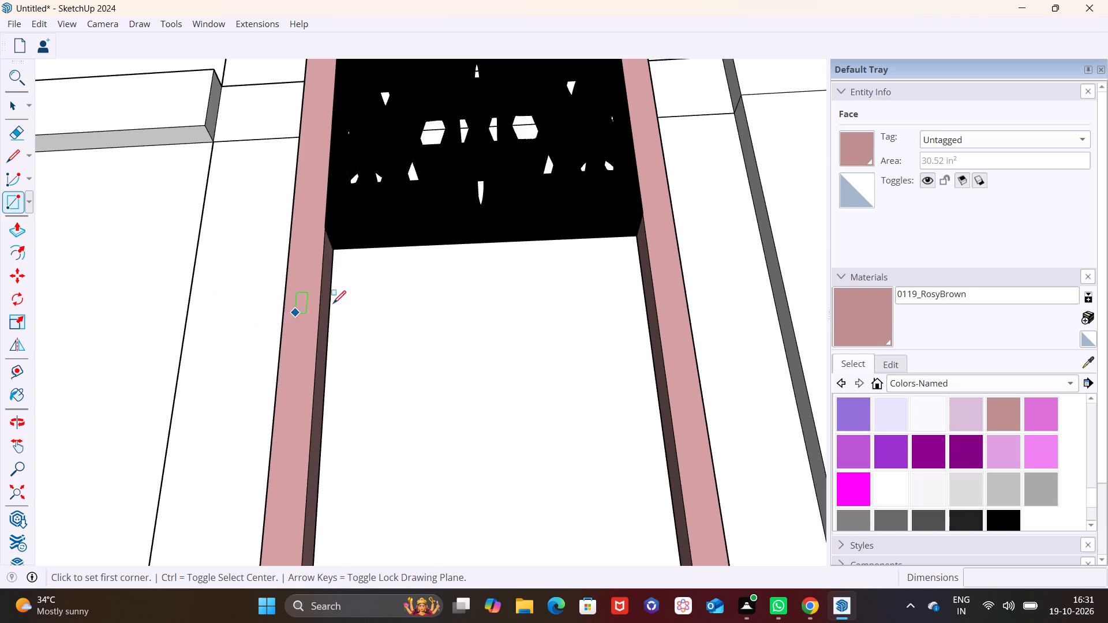
click(332, 261)
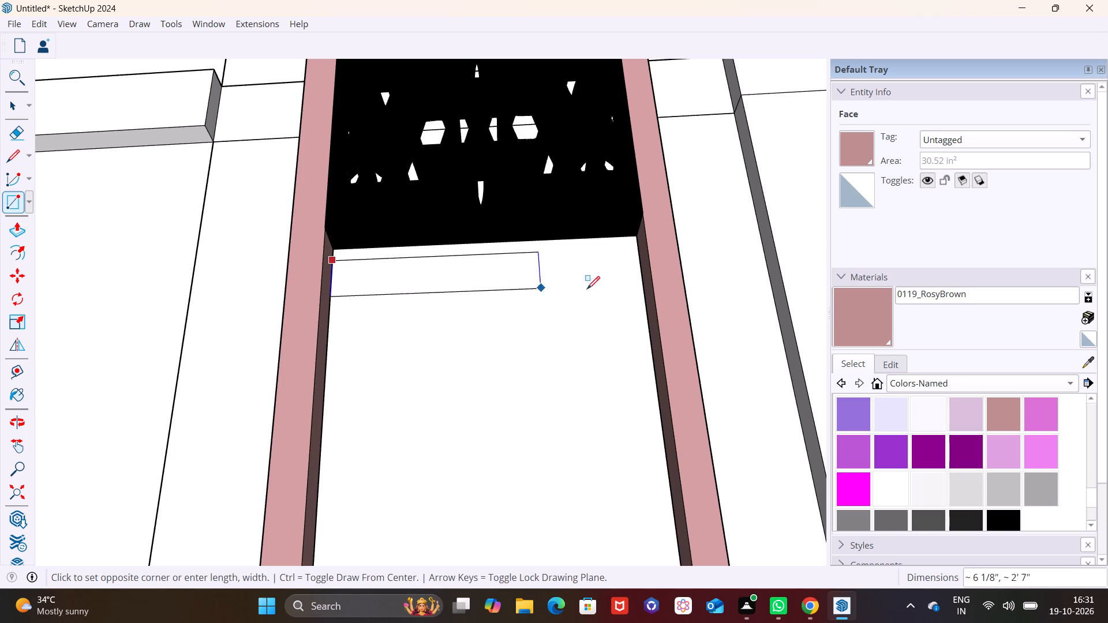
click(641, 263)
Push/Pull the thin rectangle below the GRC screen outward to the front of the frame's legs.
middle_drag(533, 275, 484, 477)
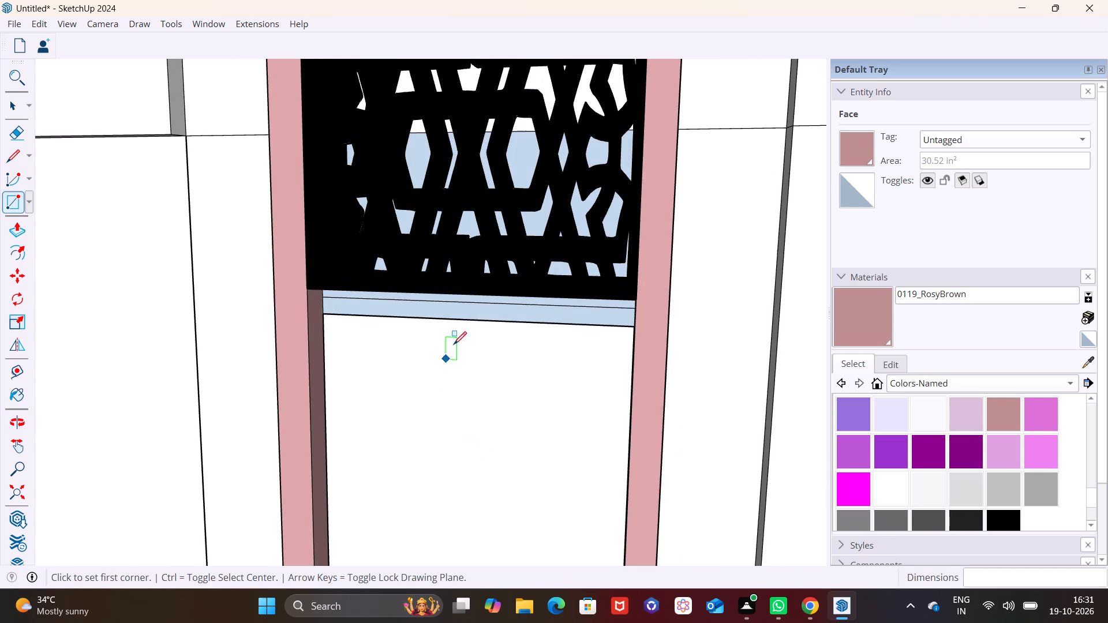
key(space)
click(473, 313)
click(20, 235)
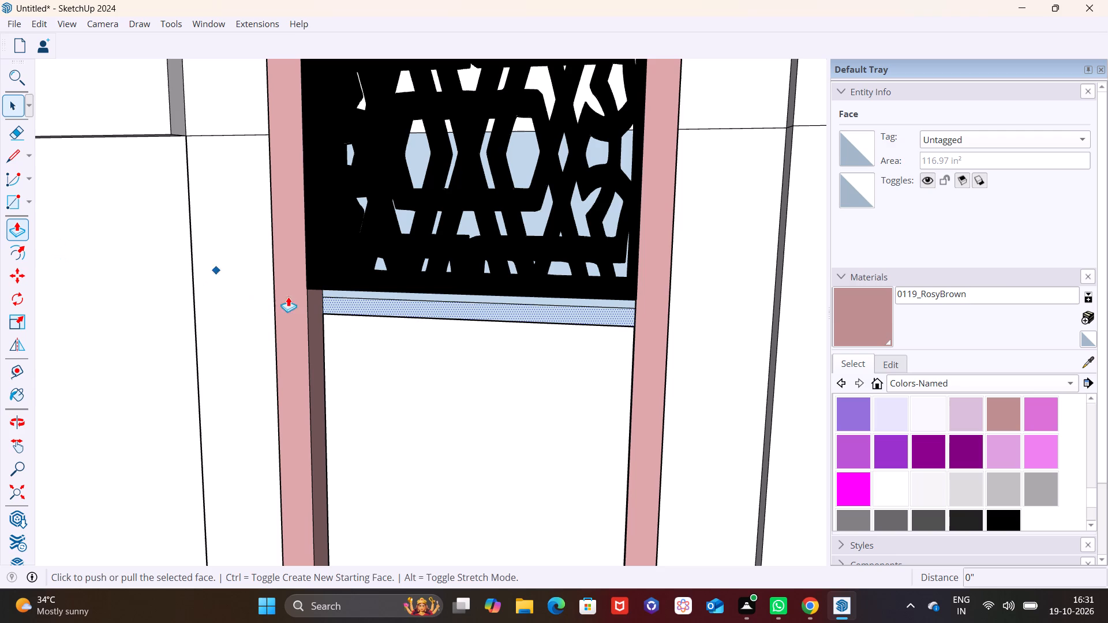
click(383, 307)
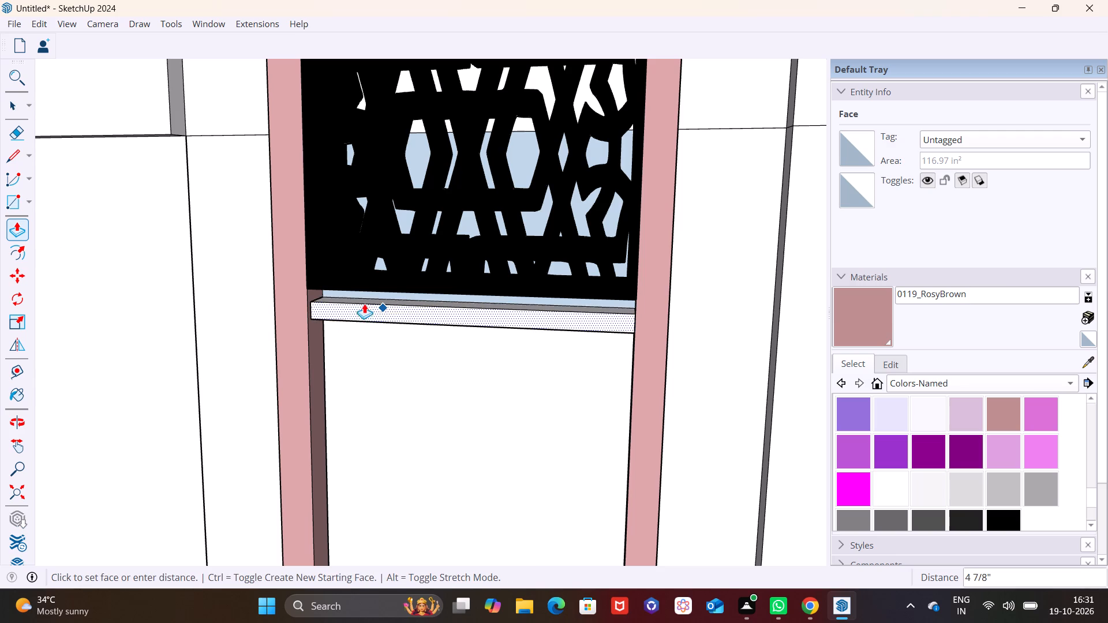
click(630, 361)
Extend the crossbar's underside down to the ledge at the wall's base, filling the space between the frame's legs with a solid panel.
middle_drag(499, 376, 492, 366)
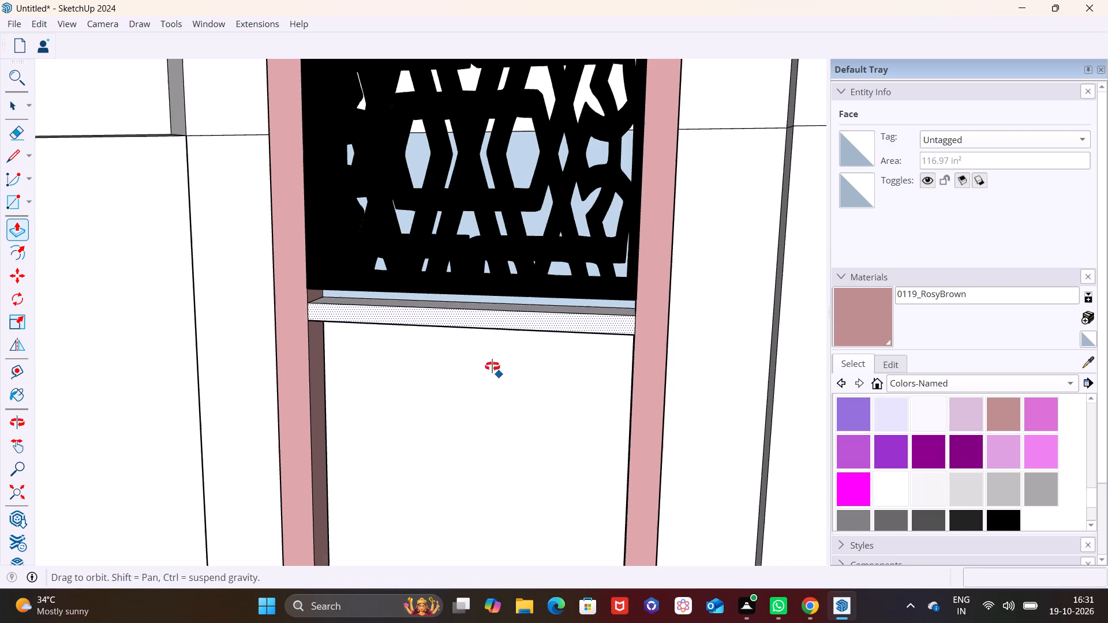
middle_drag(492, 366, 485, 241)
middle_drag(488, 361, 500, 267)
key(space)
click(485, 299)
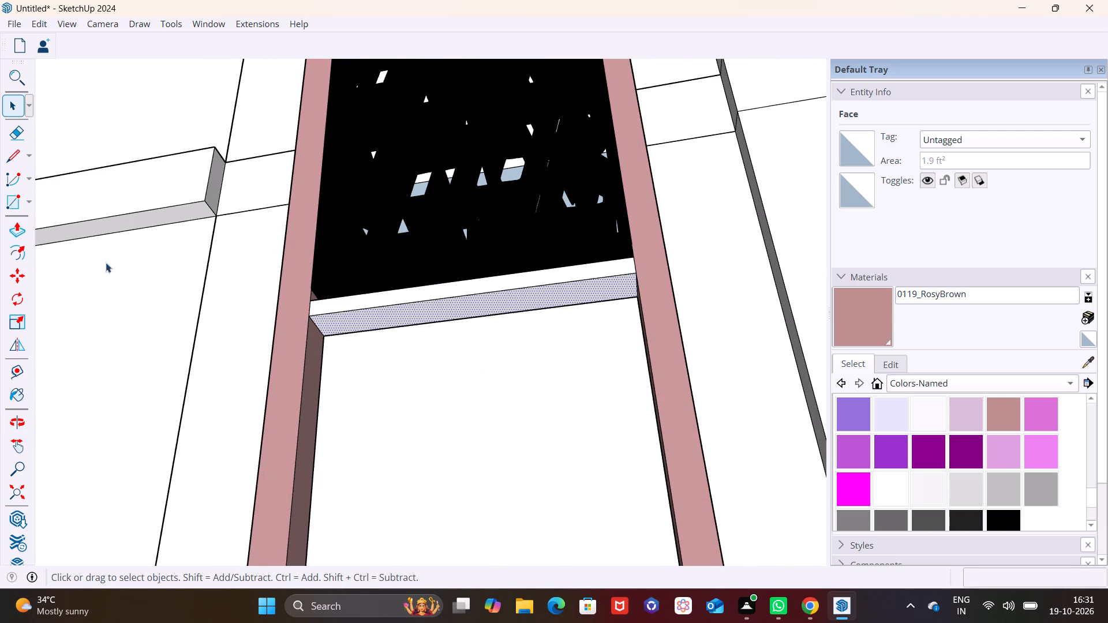
click(23, 230)
drag(441, 311, 447, 314)
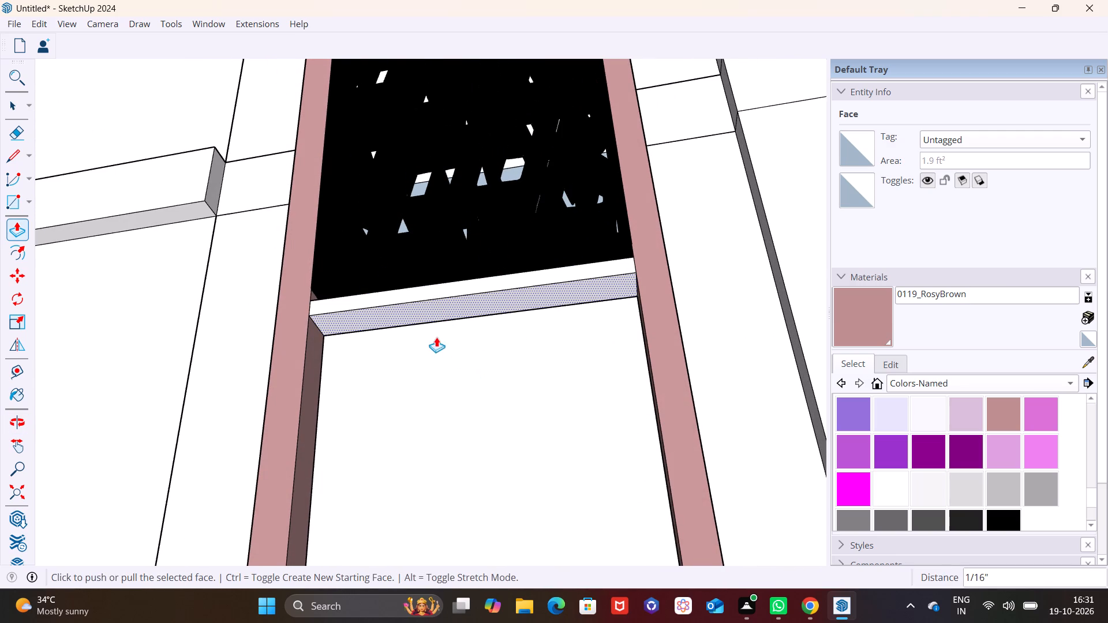
click(430, 310)
scroll(446, 427, down, 11)
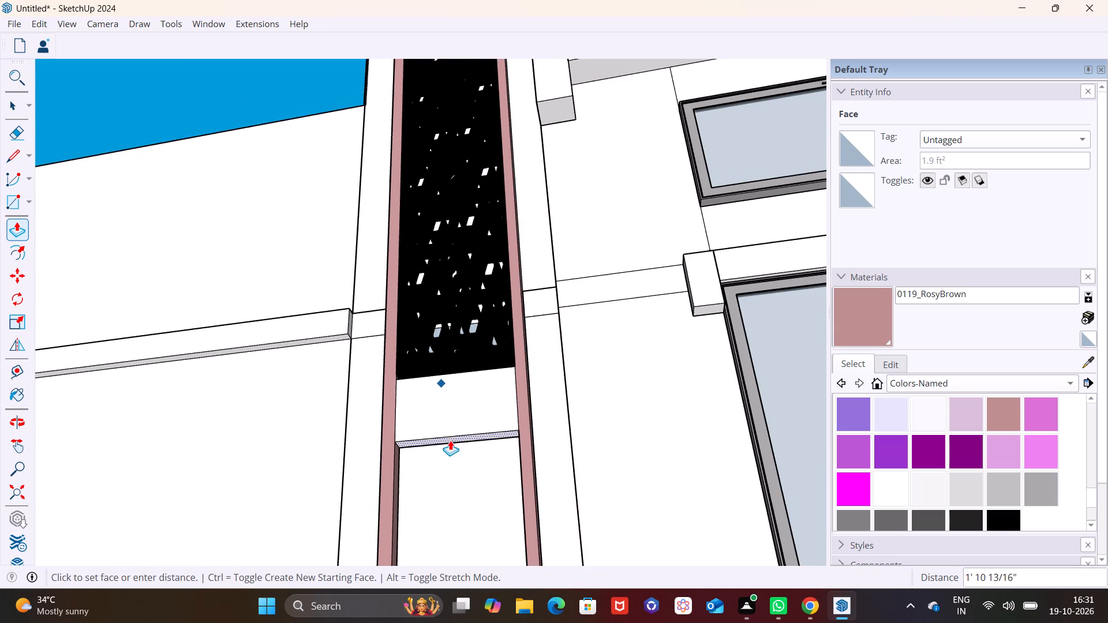
middle_drag(452, 435, 467, 541)
shift+middle_drag(475, 477, 501, 350)
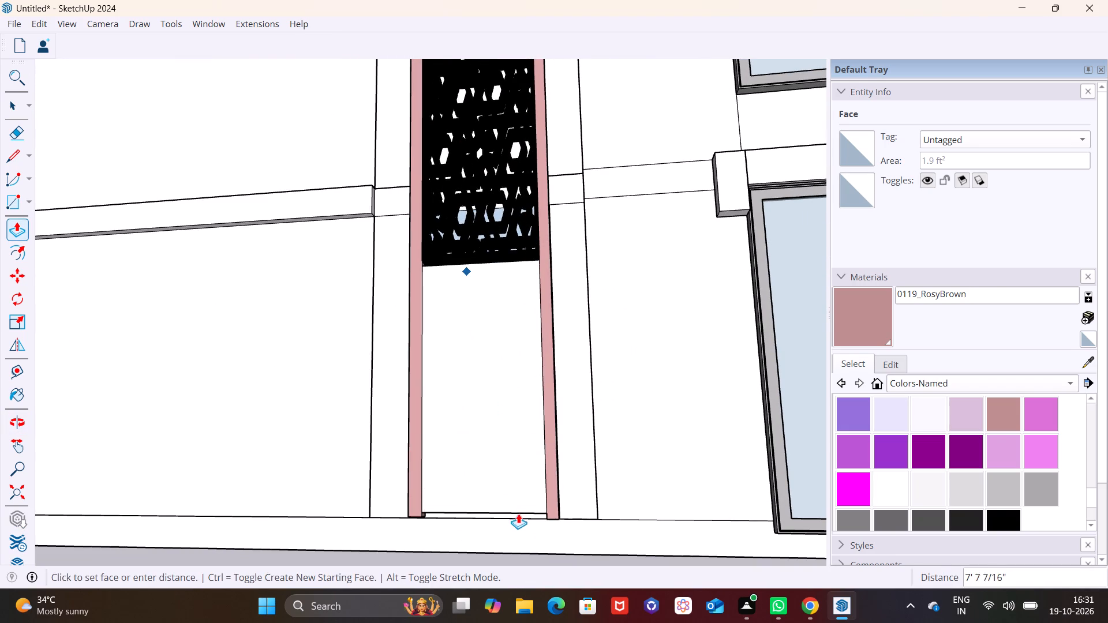
click(519, 519)
Paint the front face of the new panel below the GRC screen with 0119_RosyBrown.
key(space)
click(493, 431)
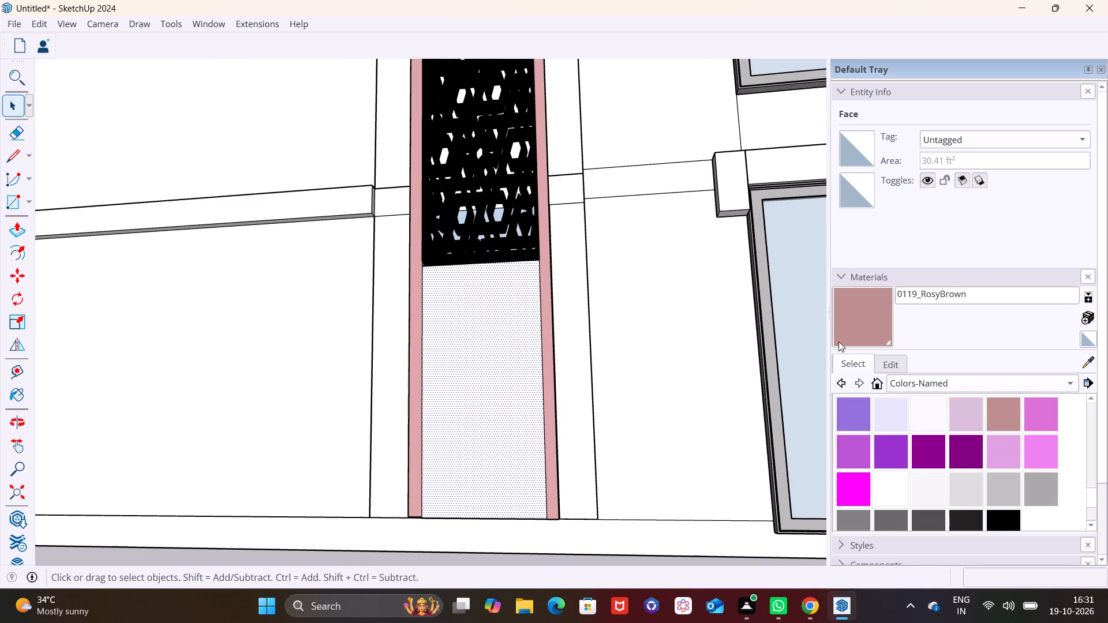
click(841, 338)
click(492, 411)
scroll(504, 411, down, 6)
key(space)
click(577, 404)
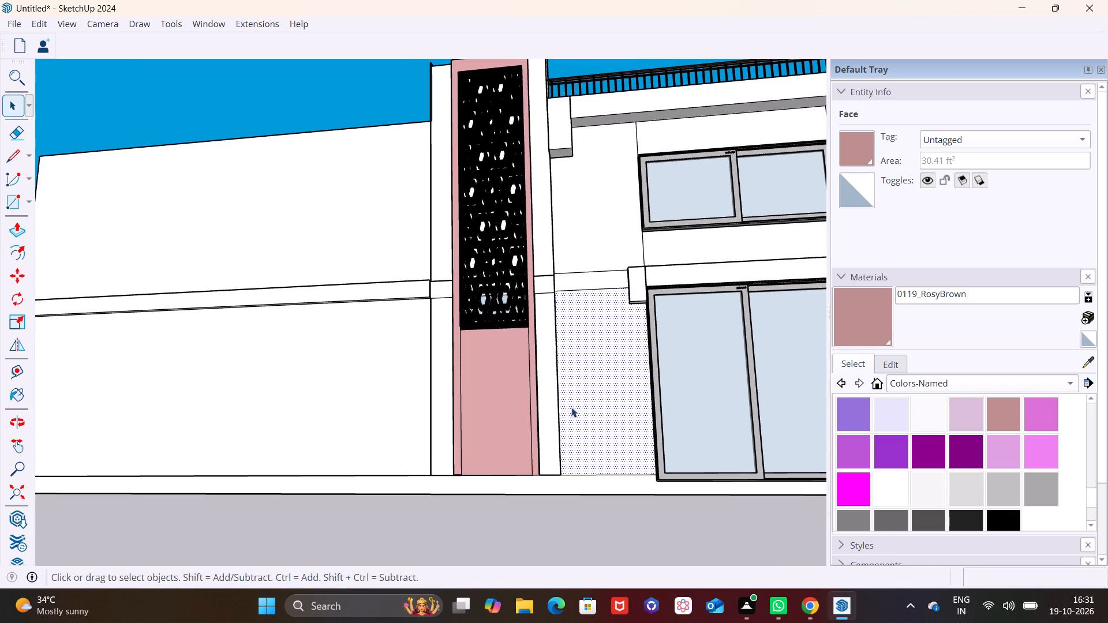
Delete the two vertical seam edges between the lower panel and the frame's left and right legs.
middle_drag(460, 392, 471, 473)
scroll(462, 388, up, 6)
click(461, 381)
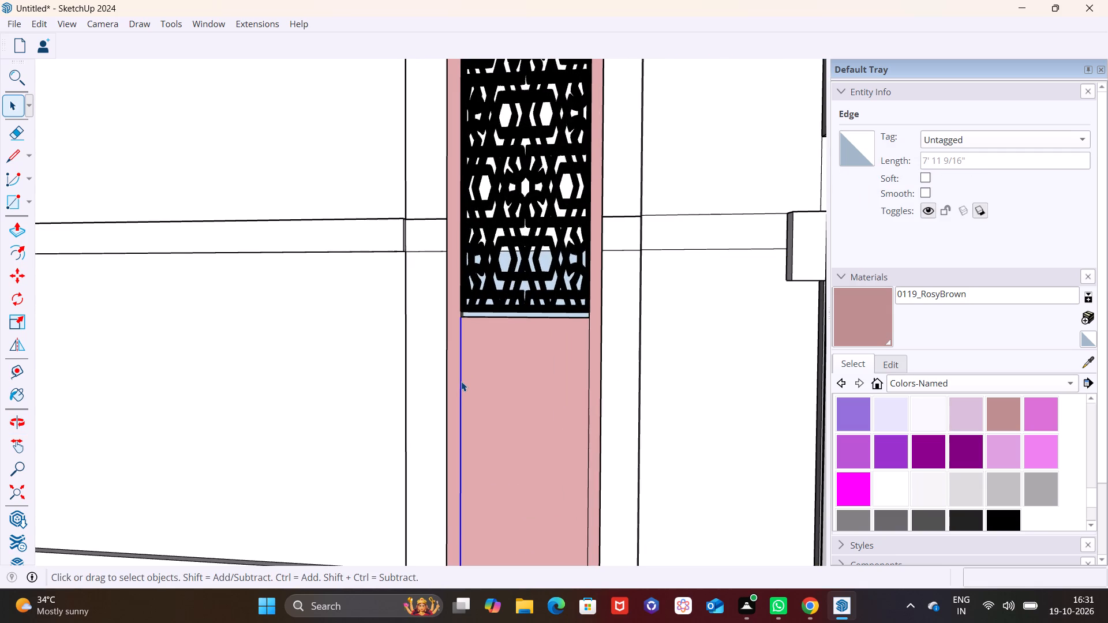
key(BackSpace)
key(Delete)
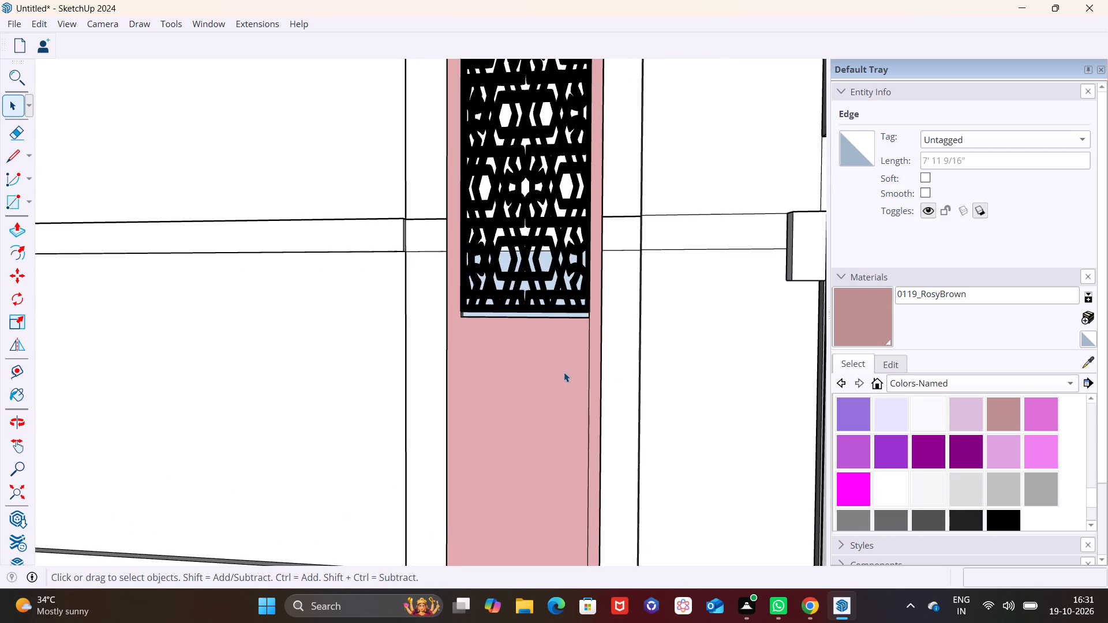
click(589, 365)
key(Delete)
Thicken the left side post at the top of the frame by pulling its inner face about 1 15/16" toward the screen.
scroll(592, 391, down, 2)
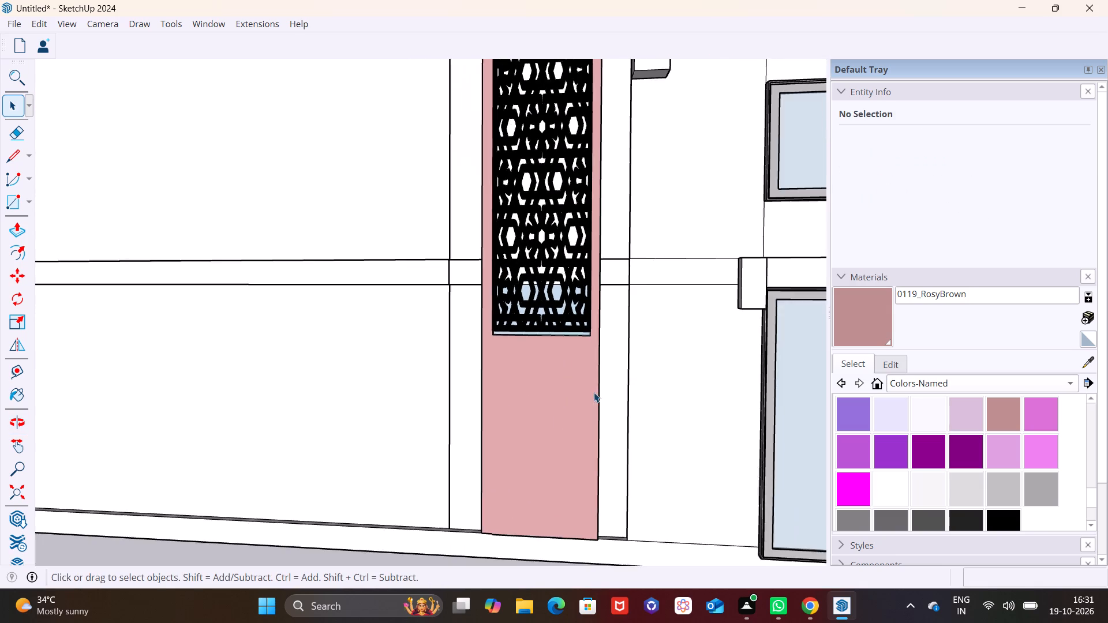
scroll(594, 392, down, 8)
middle_drag(556, 353, 566, 406)
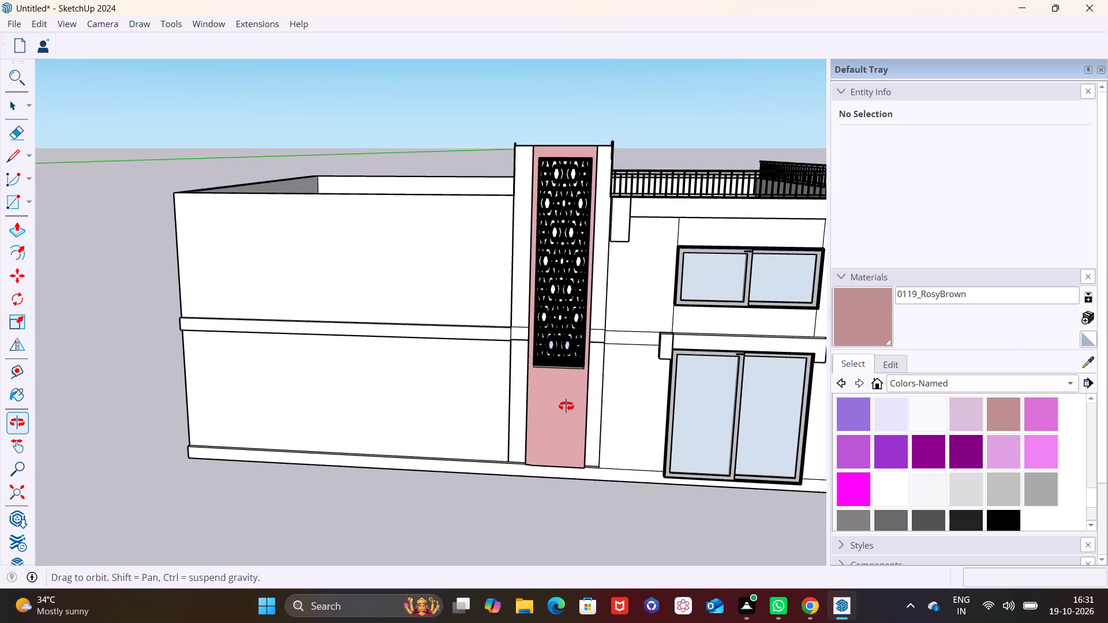
middle_drag(566, 406, 591, 406)
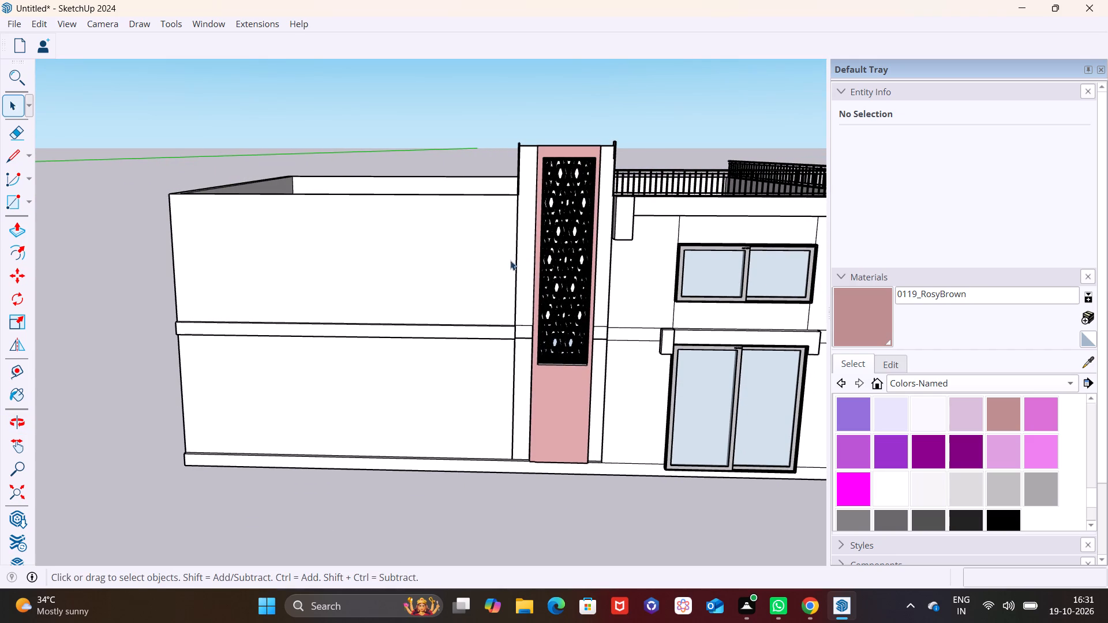
scroll(511, 260, up, 5)
middle_drag(526, 280, 307, 326)
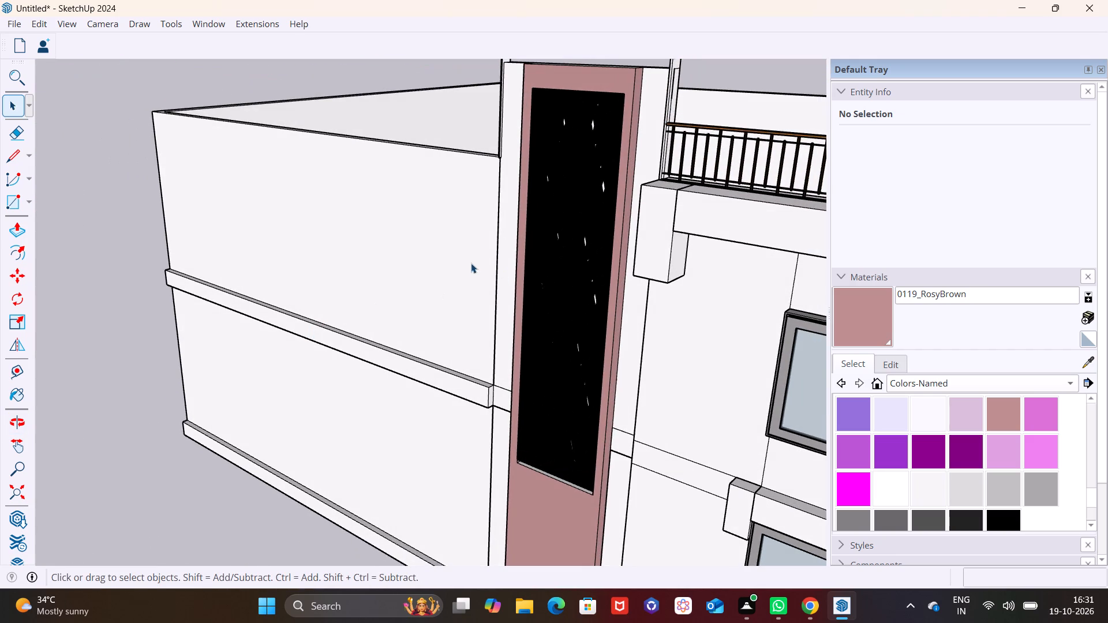
shift+middle_drag(470, 263, 405, 479)
scroll(433, 351, up, 11)
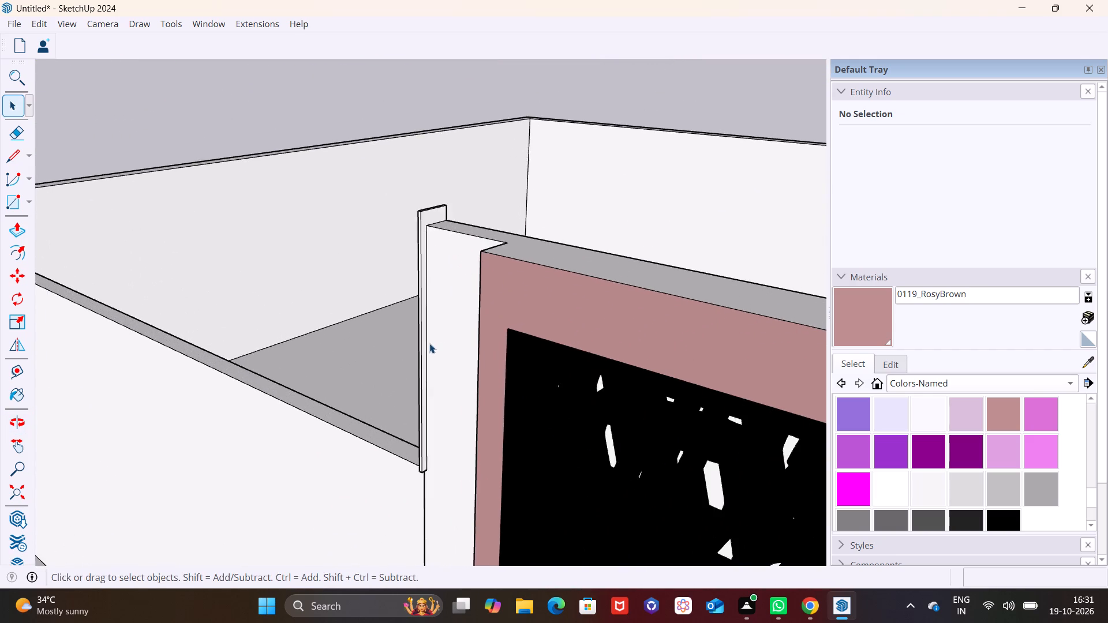
scroll(429, 343, up, 5)
middle_drag(427, 338, 465, 426)
middle_drag(475, 401, 724, 418)
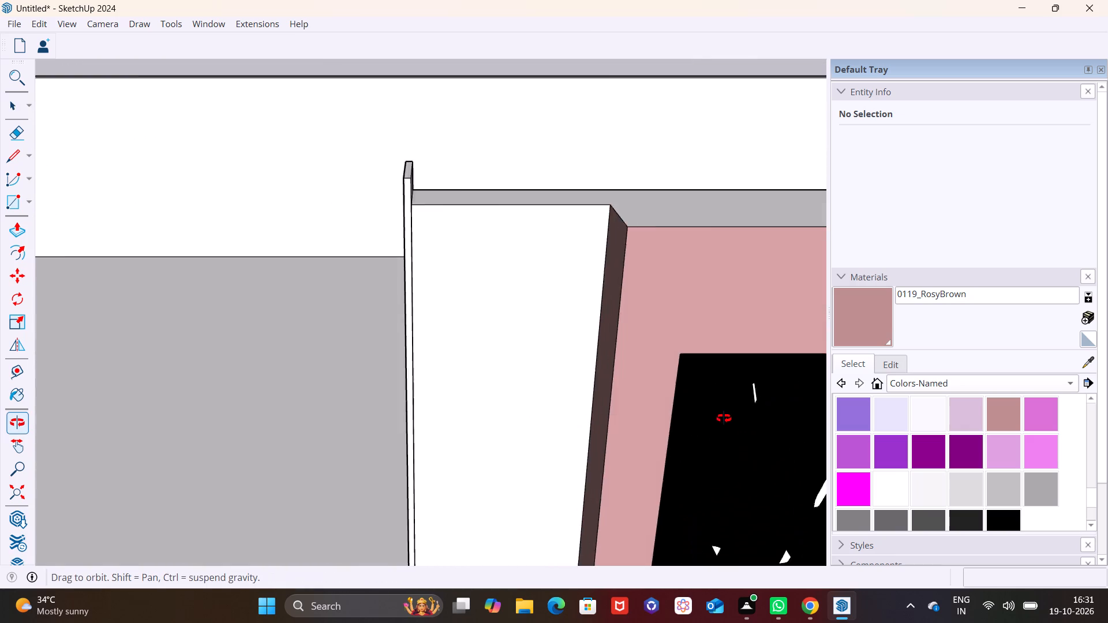
middle_drag(724, 418, 724, 417)
middle_drag(320, 397, 259, 410)
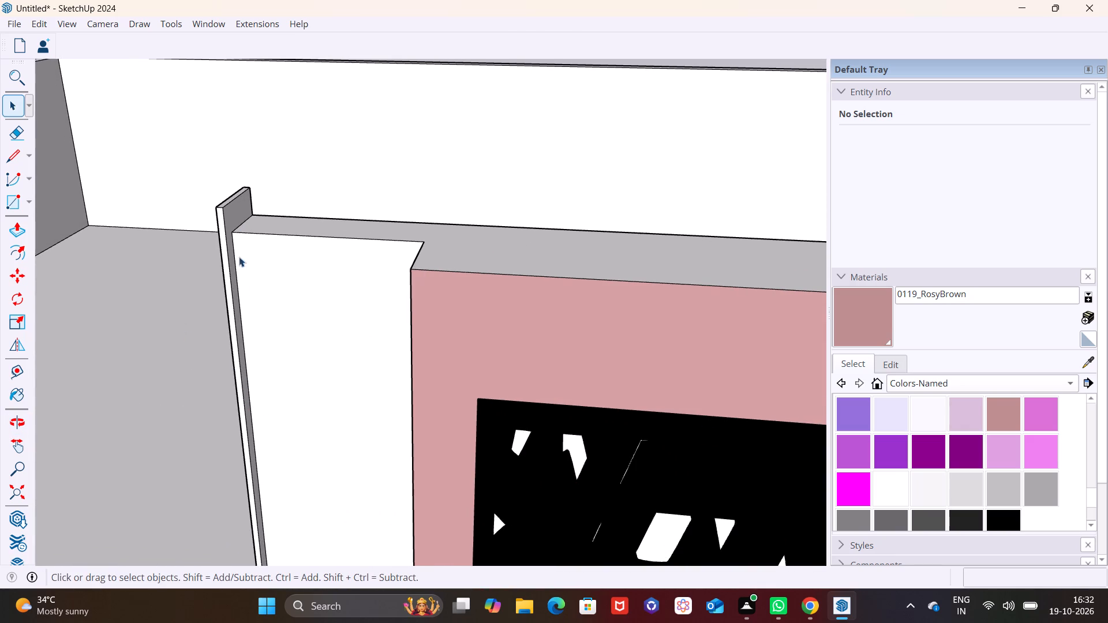
click(232, 223)
click(22, 230)
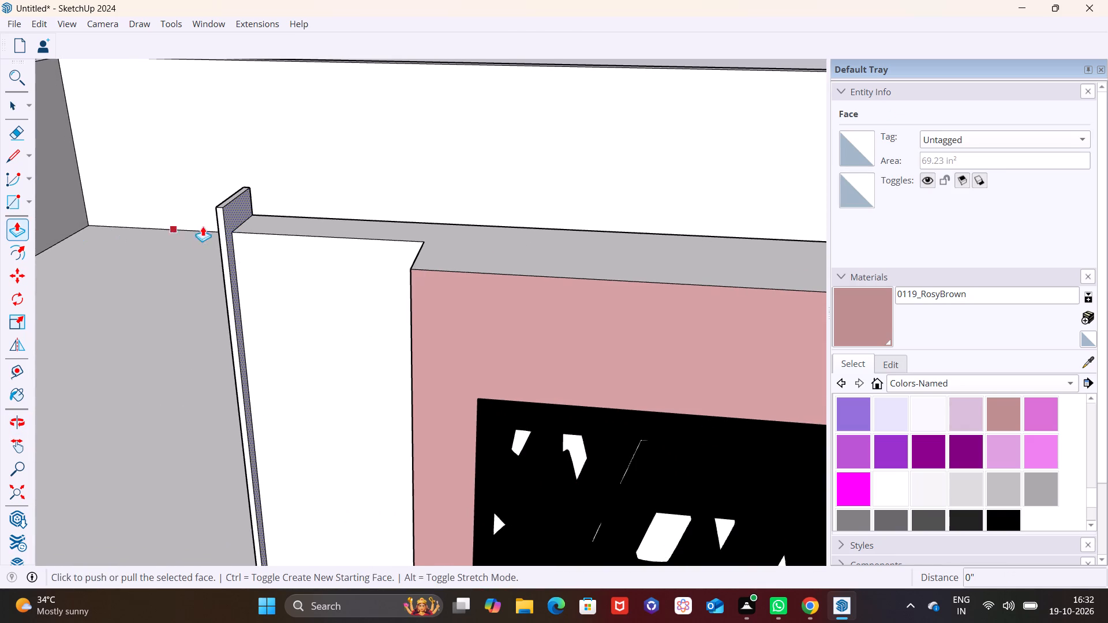
click(234, 220)
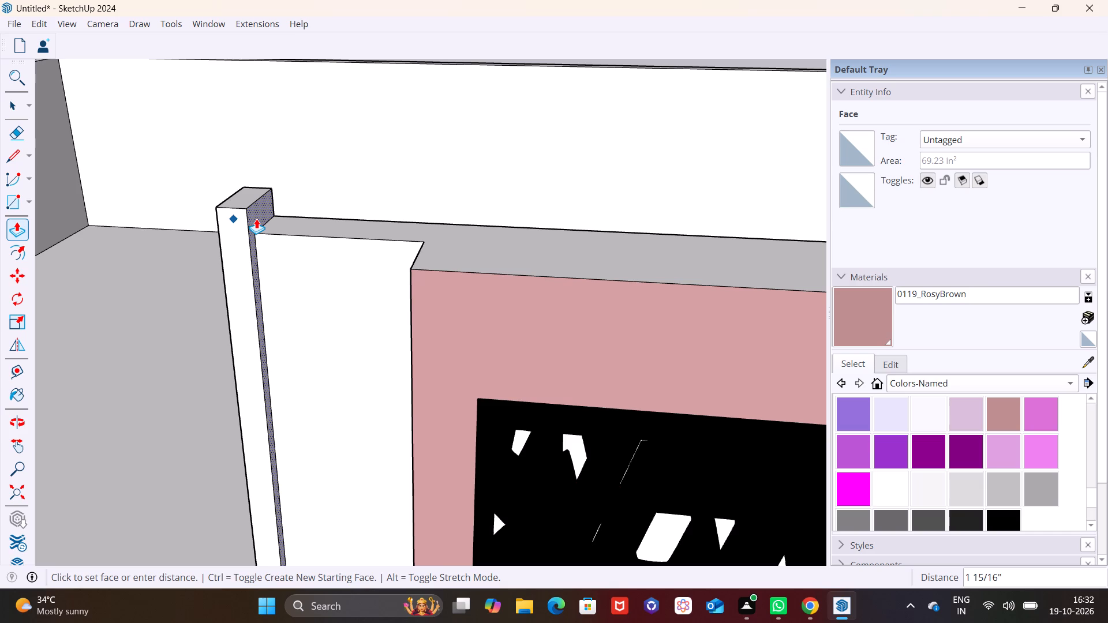
click(256, 219)
Open the right side post's group and thicken the post by pulling its inner face toward the screen.
scroll(395, 374, down, 11)
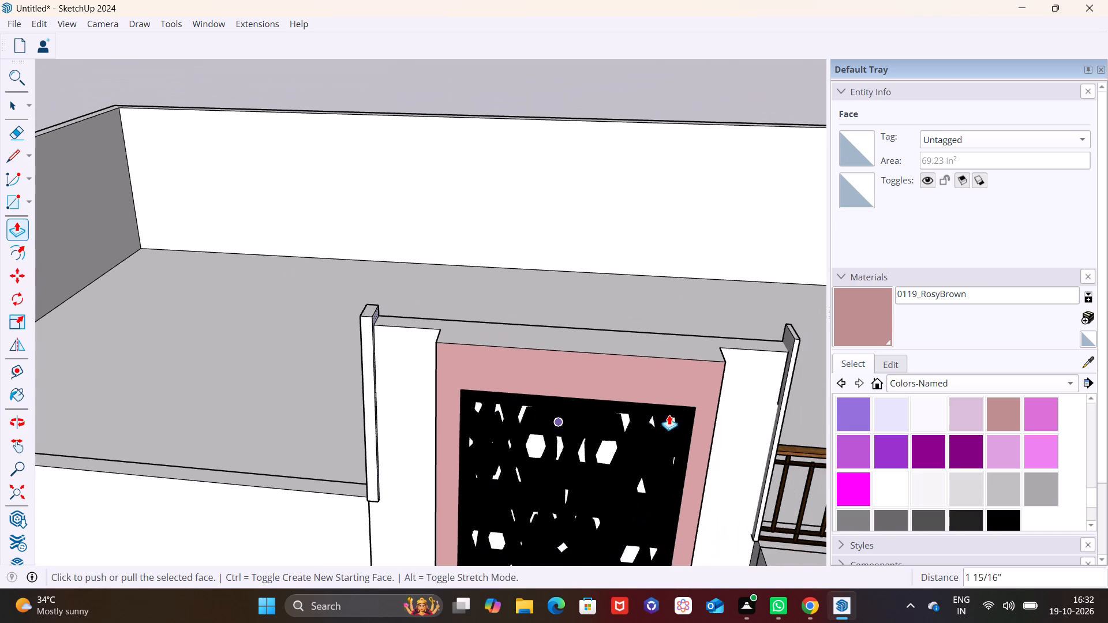
middle_drag(671, 411, 329, 406)
middle_drag(430, 410, 561, 394)
scroll(436, 361, up, 8)
key(space)
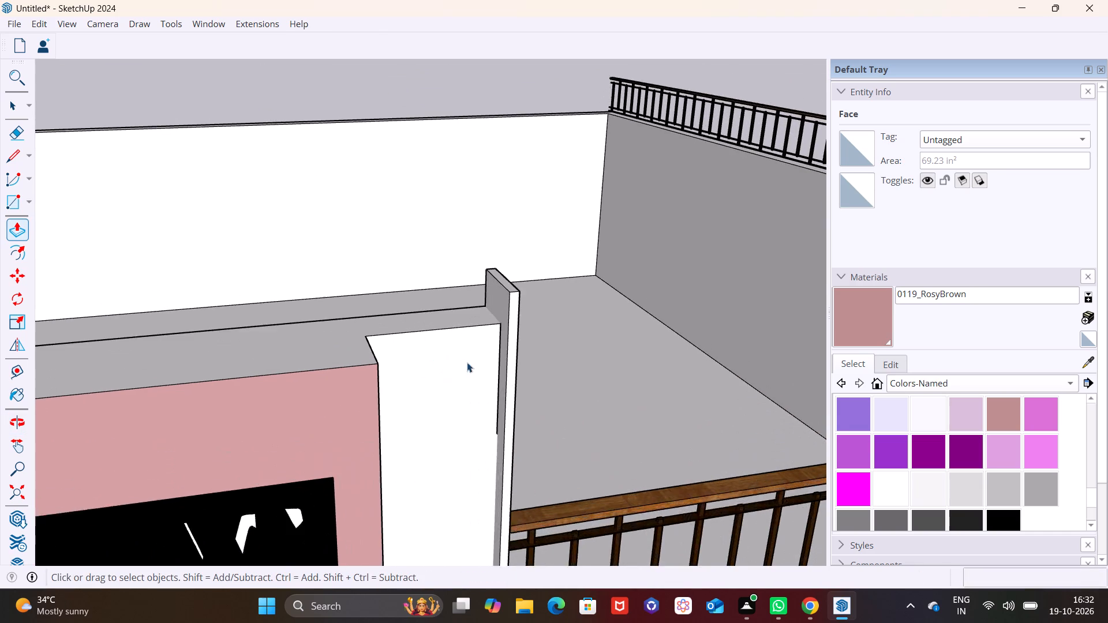
click(493, 298)
click(499, 299)
triple_click(504, 303)
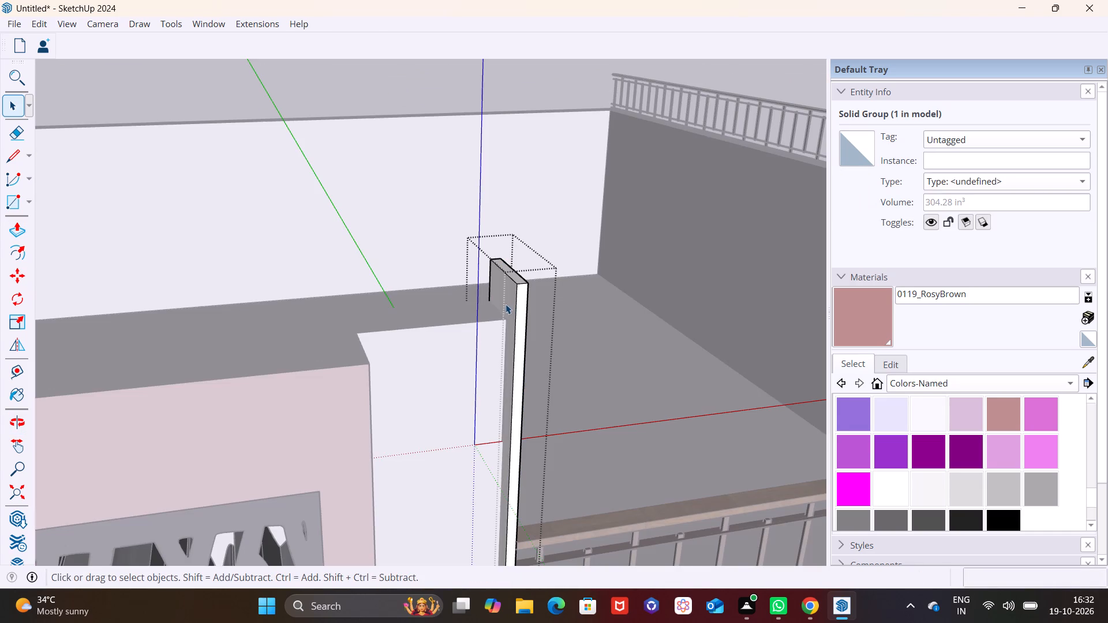
double_click(506, 304)
click(507, 306)
click(503, 298)
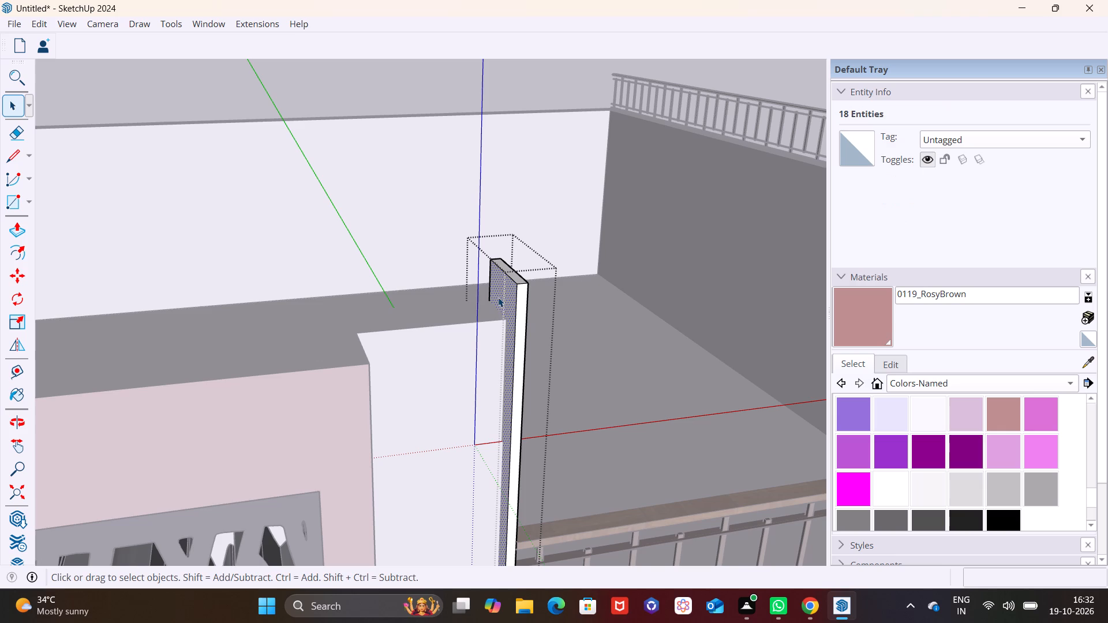
click(13, 231)
click(504, 297)
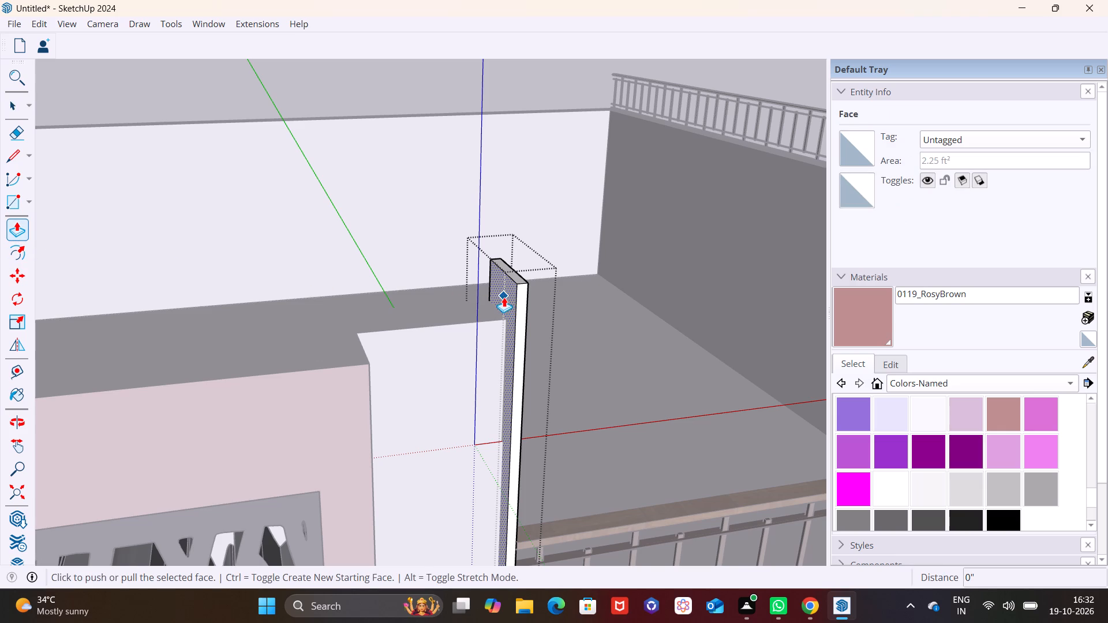
click(488, 299)
key(space)
click(611, 339)
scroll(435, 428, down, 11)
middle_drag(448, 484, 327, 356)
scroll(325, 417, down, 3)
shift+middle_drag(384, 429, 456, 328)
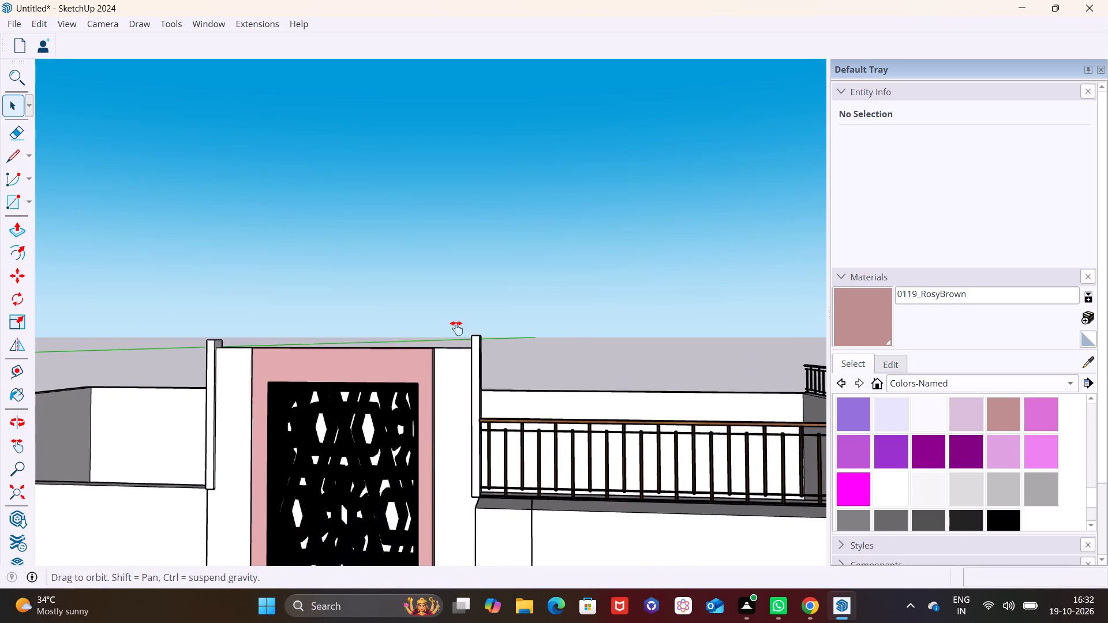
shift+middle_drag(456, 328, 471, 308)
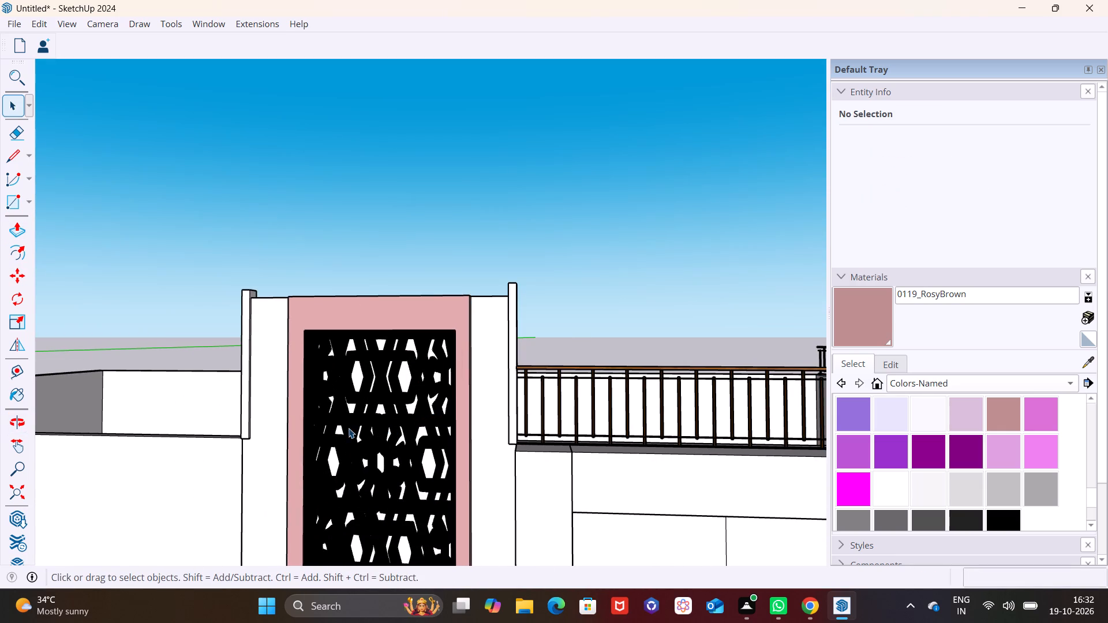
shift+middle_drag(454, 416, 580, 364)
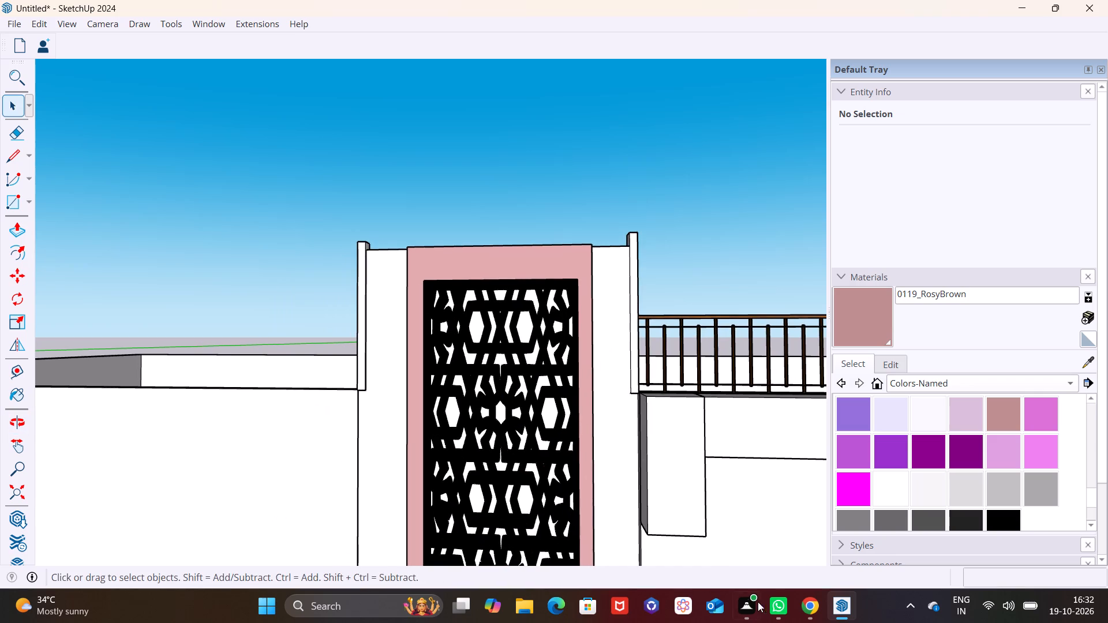
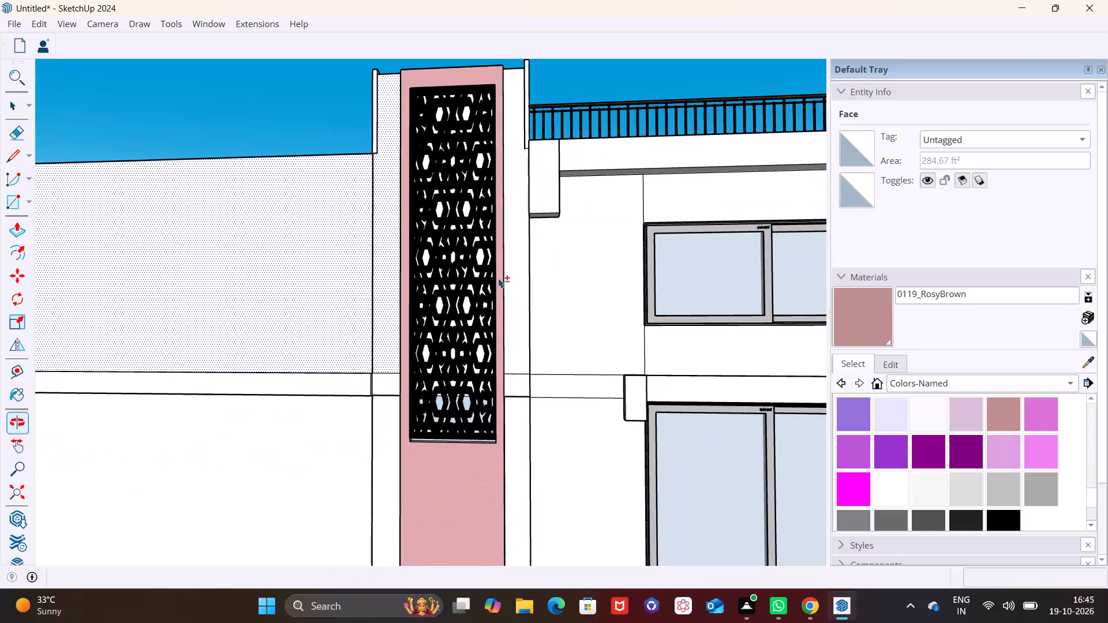
Paint the front wall faces on both sides of the window and sliding door, including the band strips, with Wood Floor Light.
middle_drag(501, 400, 549, 470)
scroll(503, 418, down, 2)
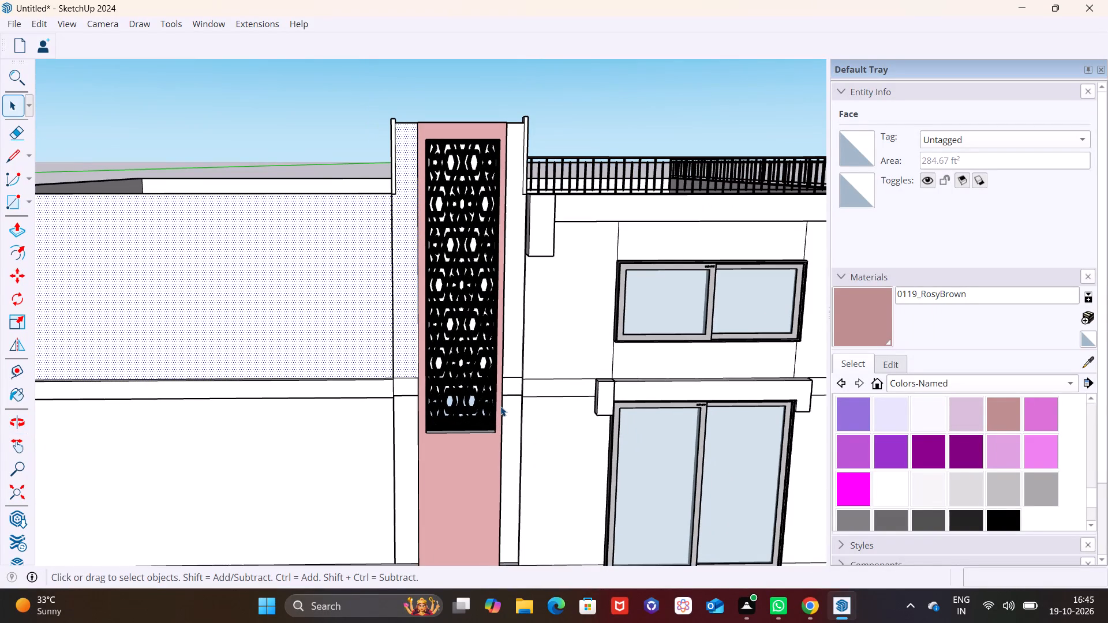
scroll(500, 406, down, 2)
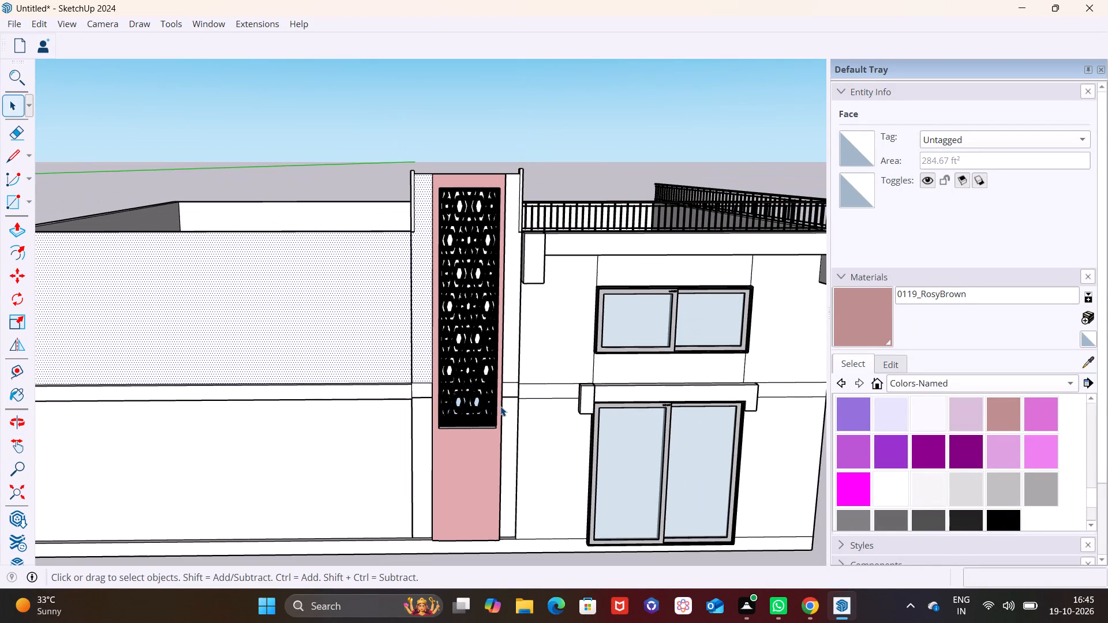
scroll(518, 399, up, 1)
middle_drag(523, 397, 630, 376)
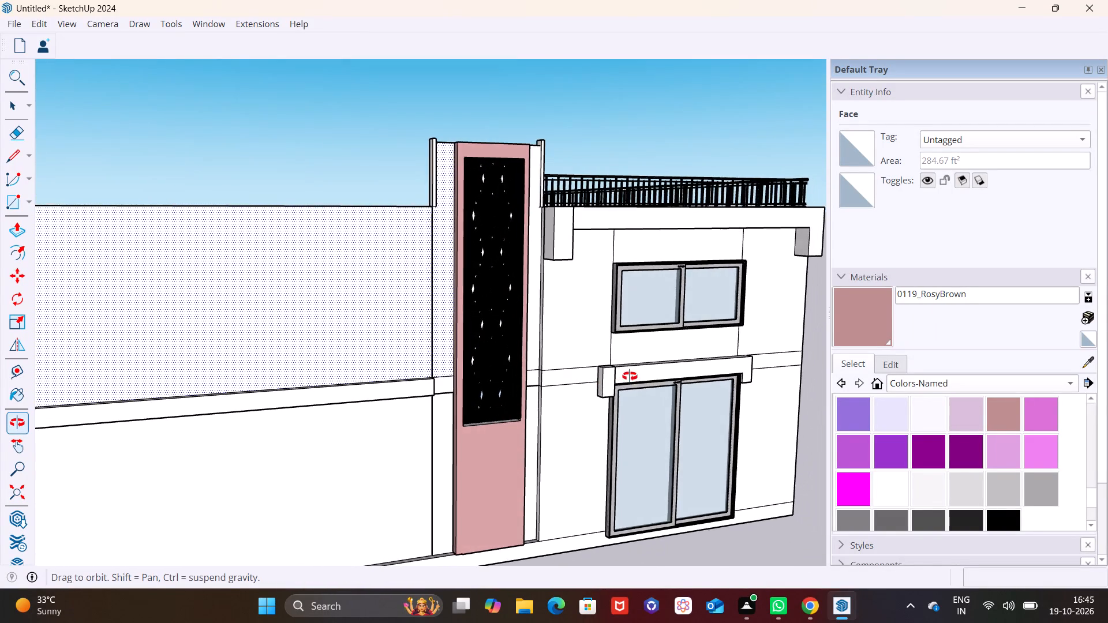
middle_drag(630, 376, 493, 389)
scroll(514, 382, down, 2)
scroll(919, 468, up, 2)
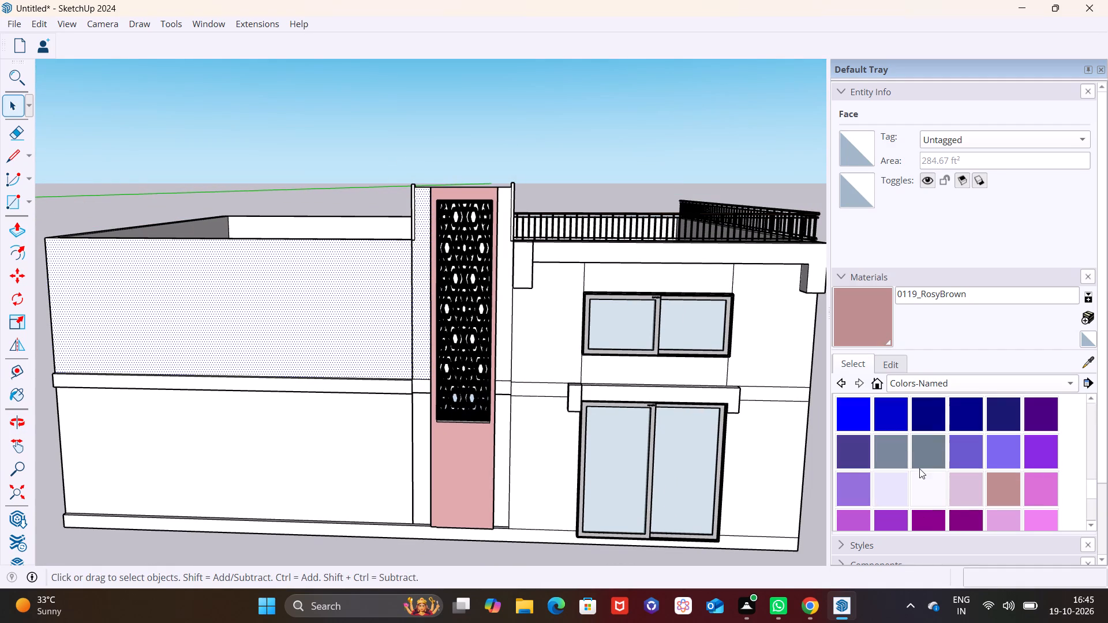
scroll(919, 479, up, 5)
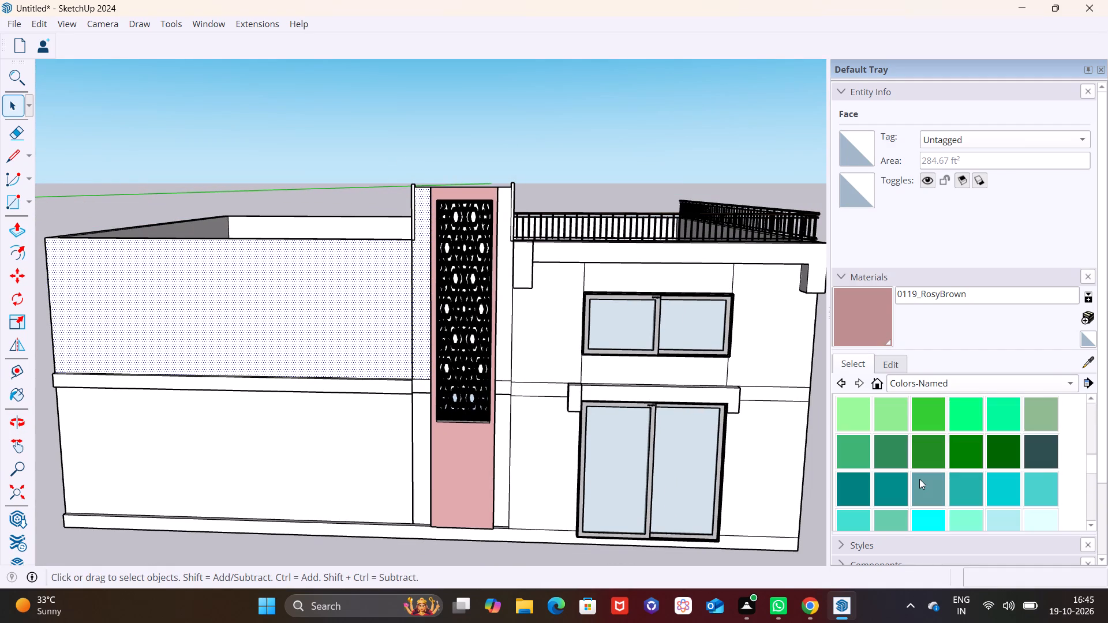
scroll(919, 479, up, 4)
click(920, 390)
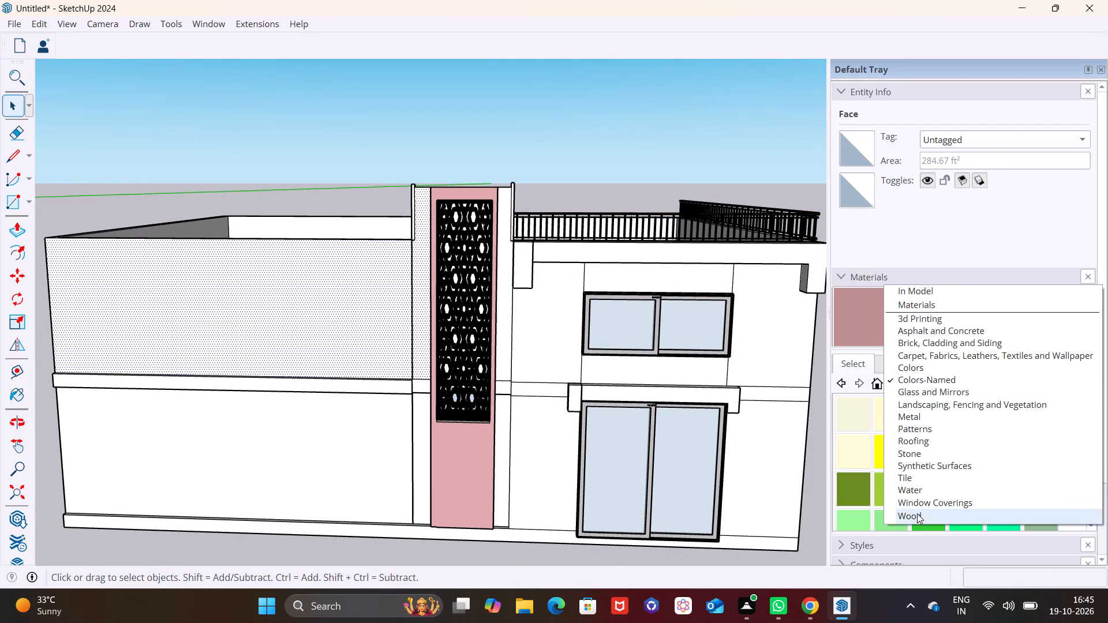
click(917, 513)
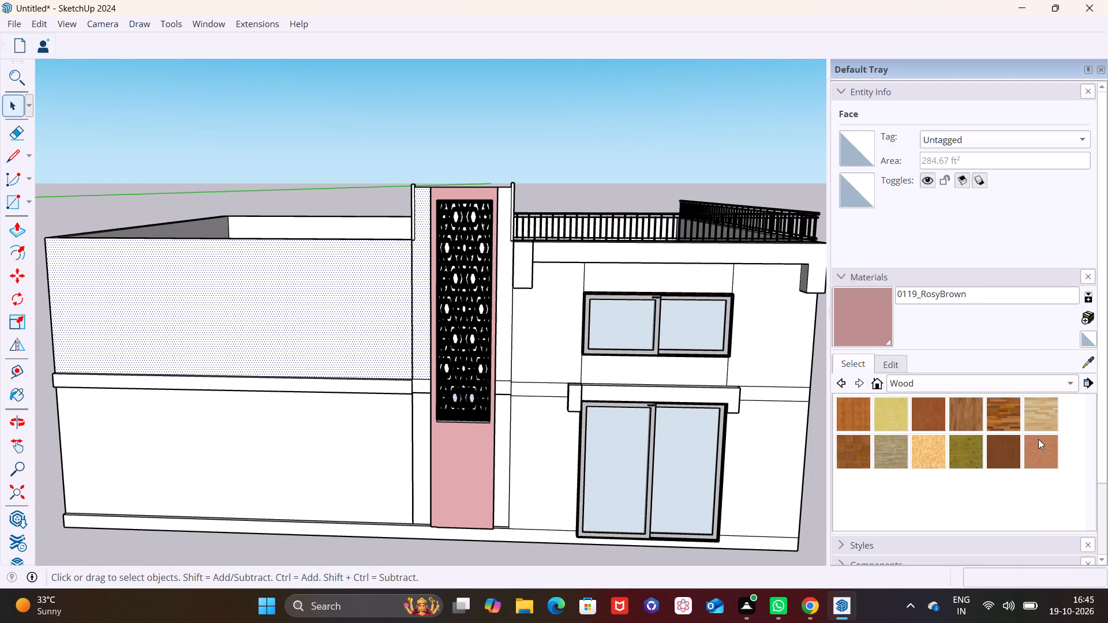
click(1037, 416)
click(556, 365)
click(542, 422)
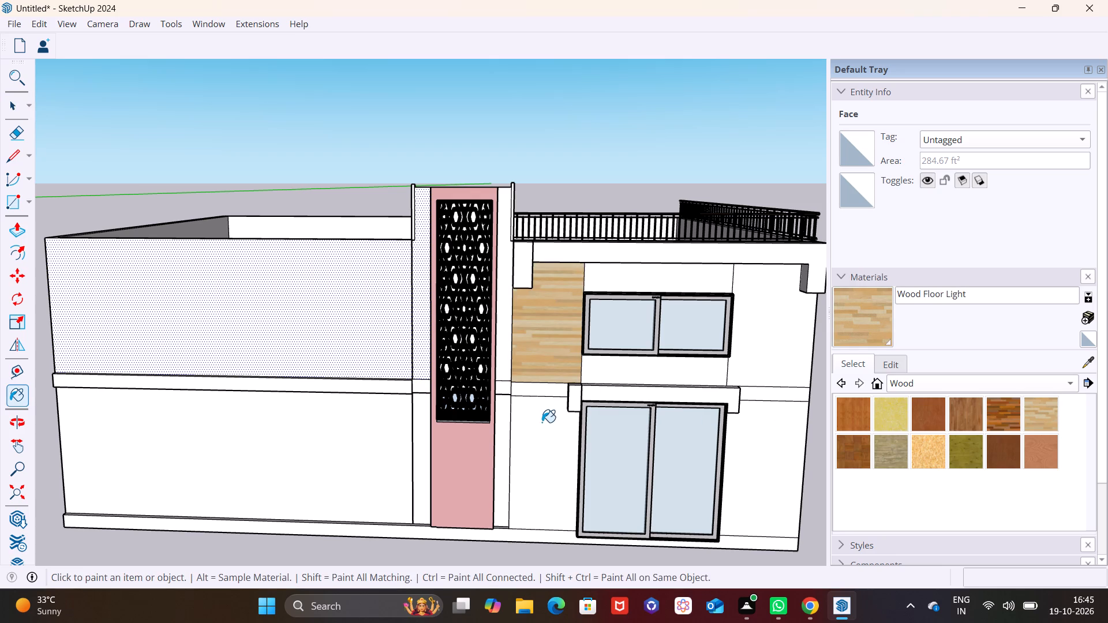
click(544, 389)
click(747, 361)
click(763, 392)
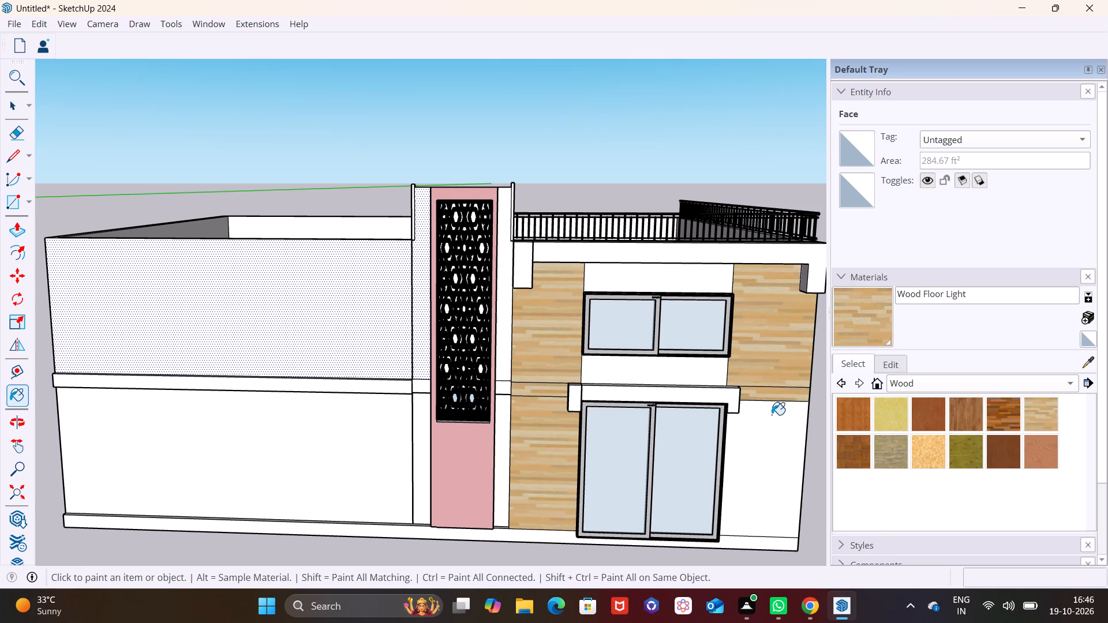
click(773, 421)
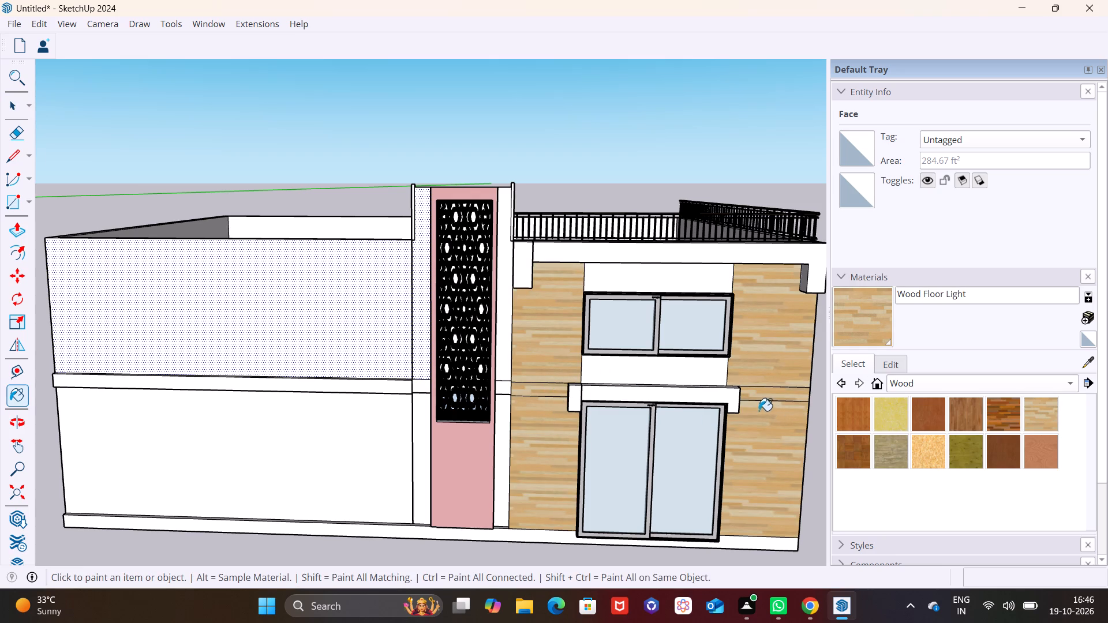
Paint the wall panel around the upper window with Wood Cherry Original and try the same material on the sliding door.
drag(916, 411, 921, 410)
click(702, 378)
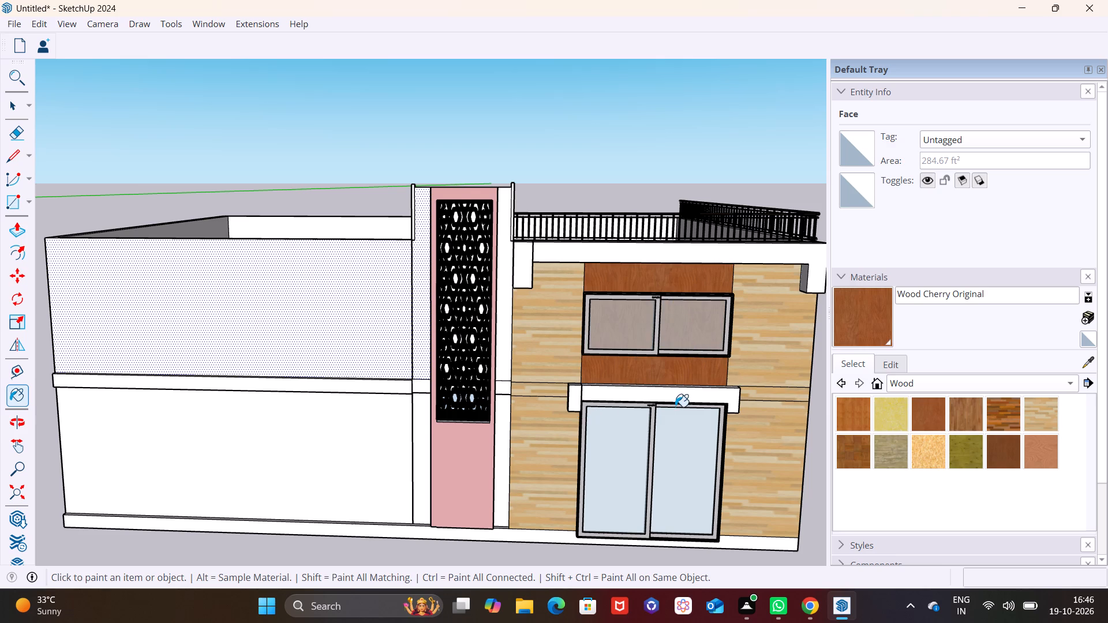
scroll(678, 407, up, 10)
click(662, 415)
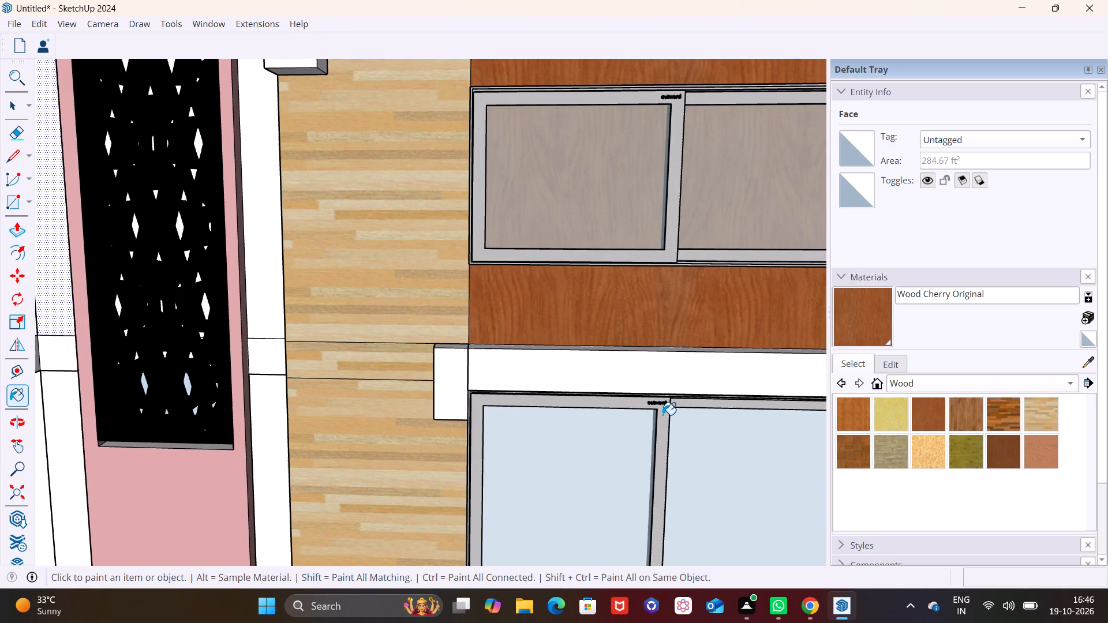
click(662, 412)
scroll(664, 412, up, 8)
click(595, 393)
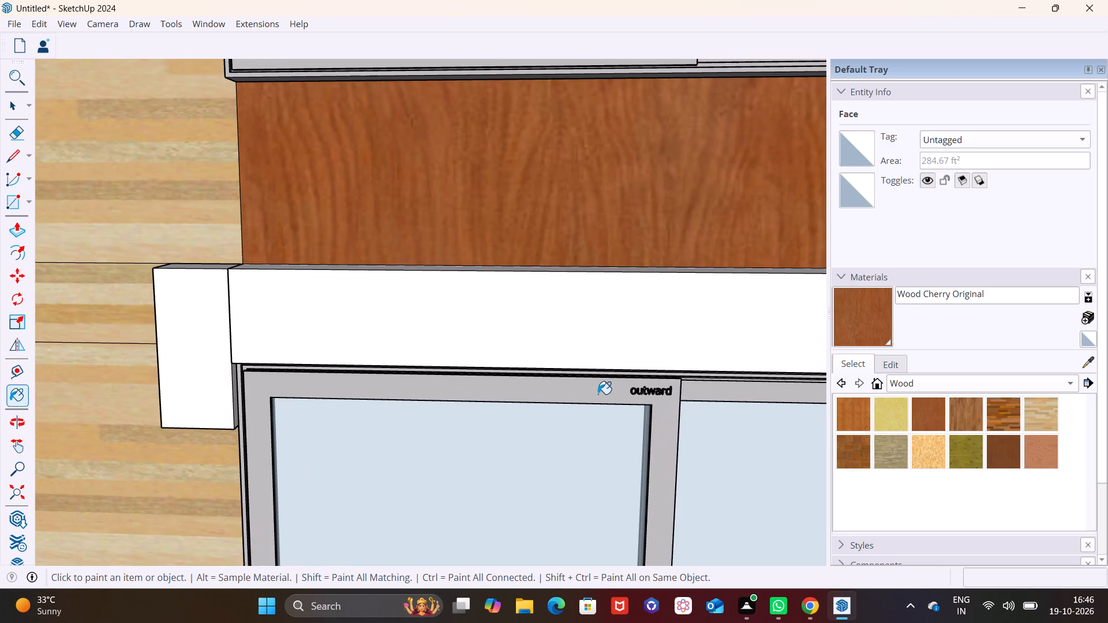
Clear the selection and examine the painted front facade from several angles and distances.
scroll(598, 394, down, 20)
scroll(598, 394, down, 5)
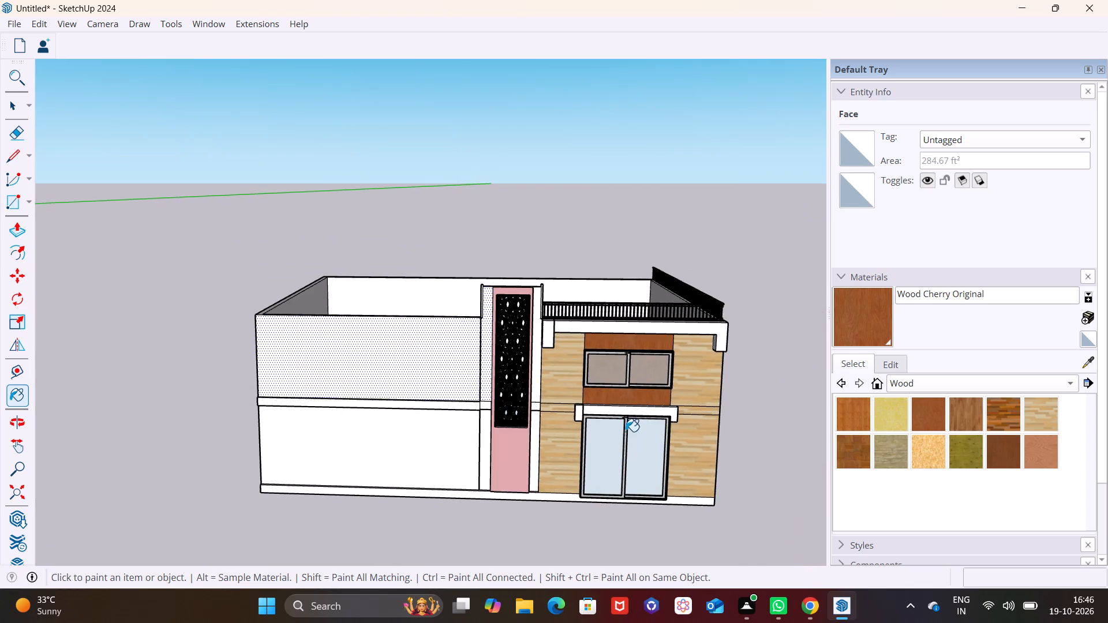
scroll(626, 431, down, 2)
middle_drag(631, 429, 647, 377)
scroll(647, 387, down, 6)
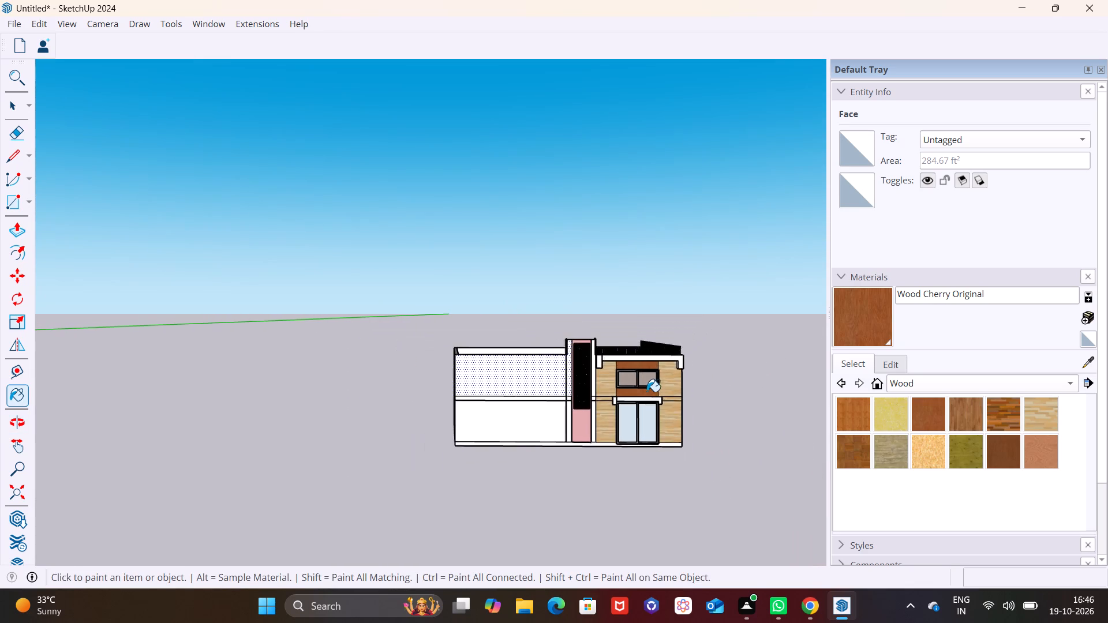
middle_drag(647, 395, 367, 352)
key(space)
click(521, 367)
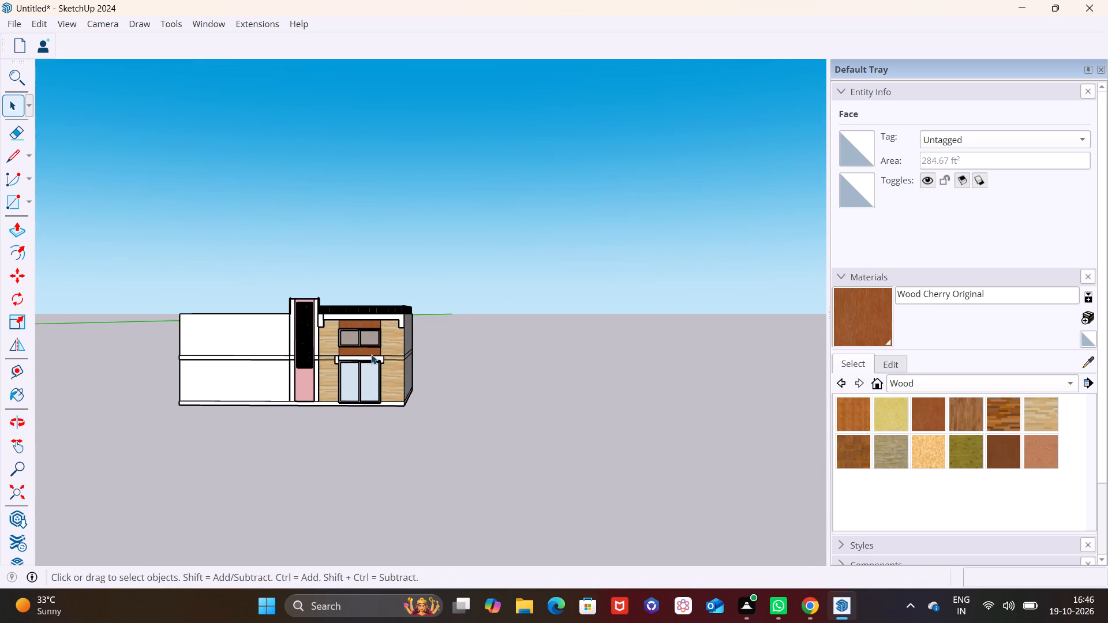
middle_click(371, 354)
shift+middle_drag(376, 348, 590, 396)
scroll(530, 413, up, 2)
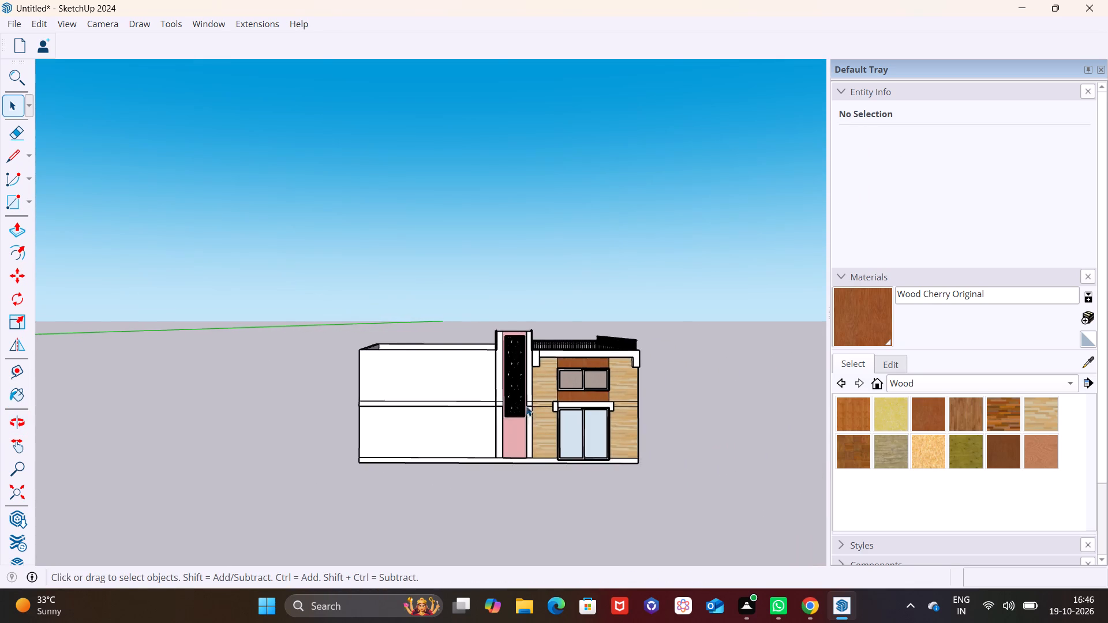
scroll(526, 406, up, 5)
shift+middle_drag(507, 401, 406, 366)
scroll(418, 353, up, 2)
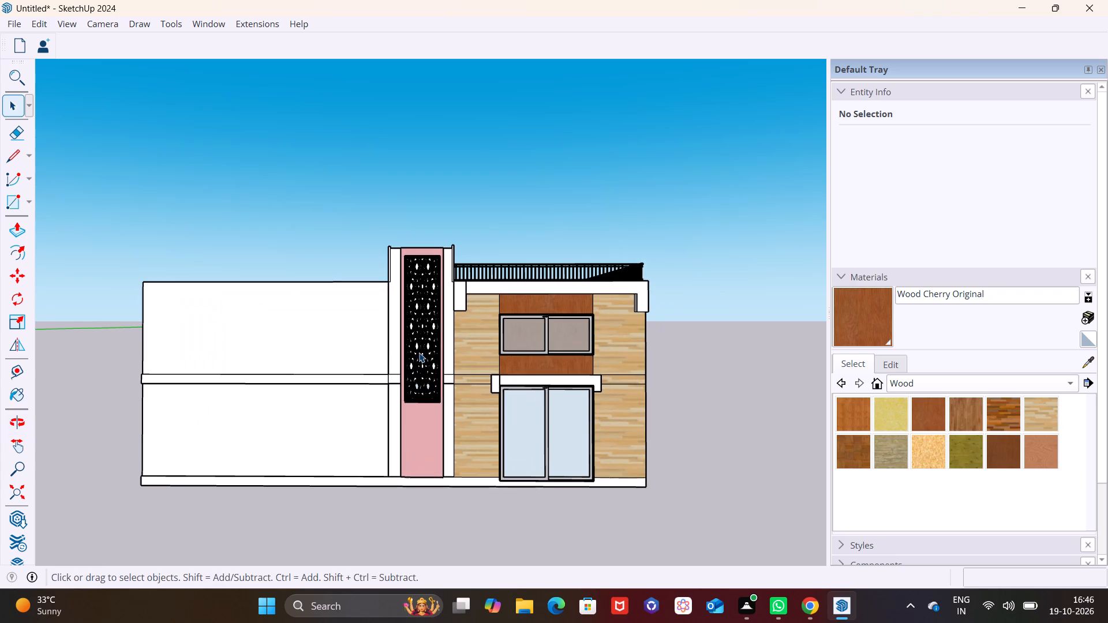
scroll(421, 350, up, 1)
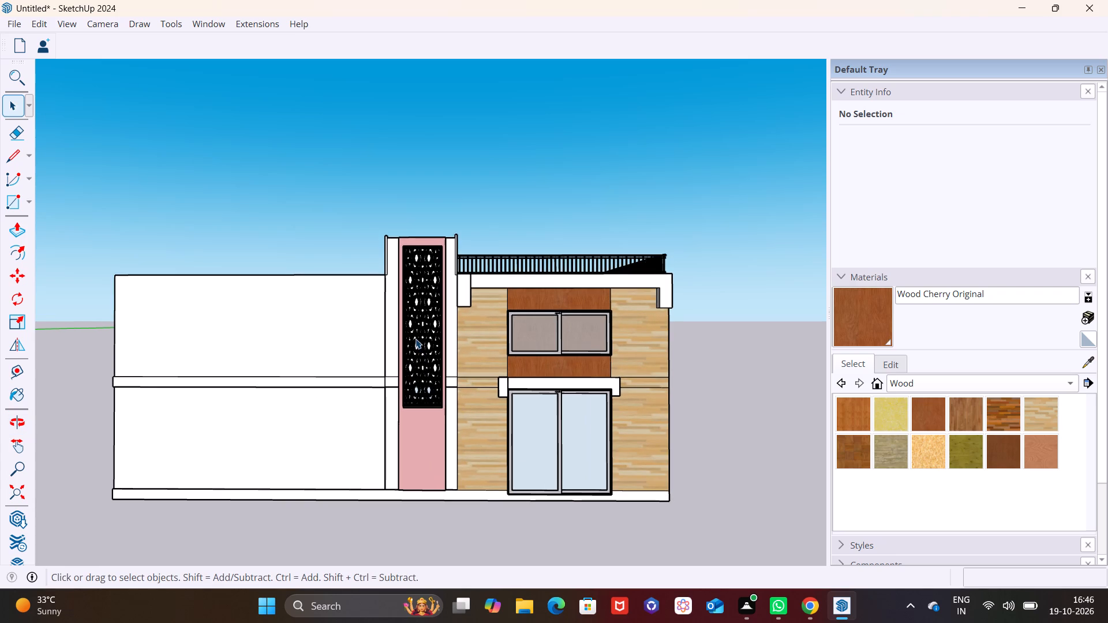
middle_drag(400, 343, 439, 351)
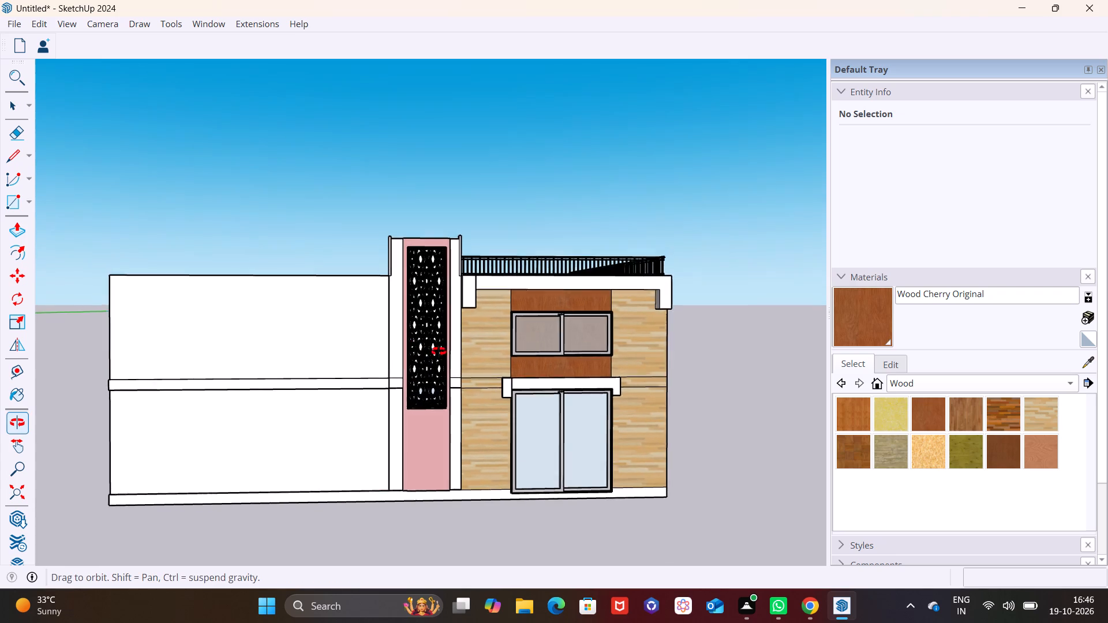
Push/Pull the small upper inner face of the tower post farthest from the railing into a beam over 3 ft long above the roof.
middle_drag(439, 351, 655, 376)
middle_drag(430, 269, 512, 316)
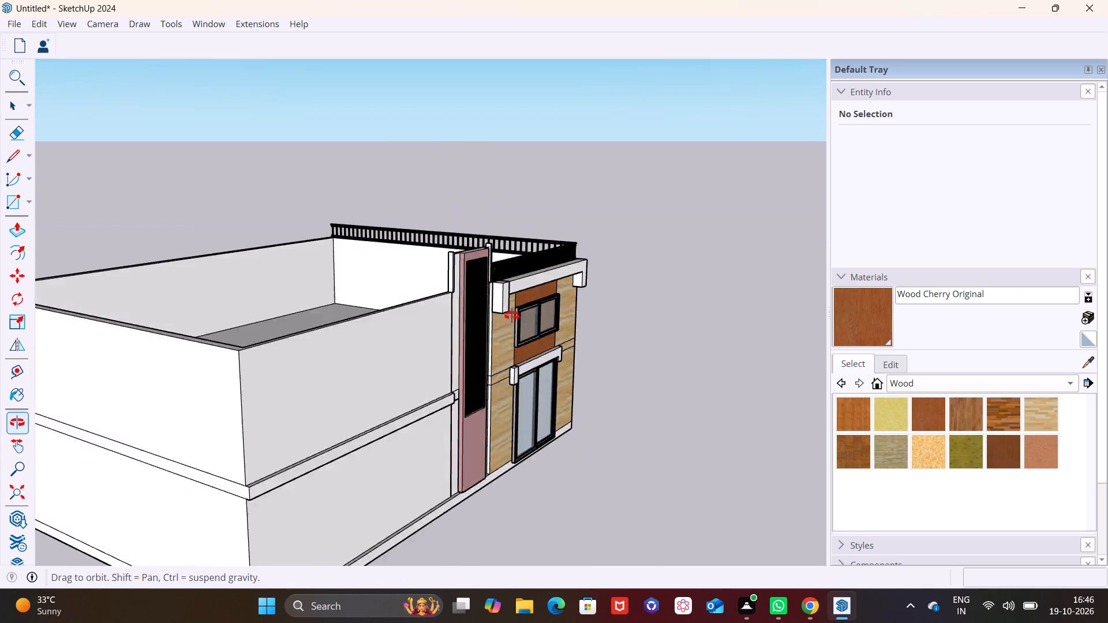
middle_drag(512, 316, 676, 336)
scroll(493, 260, up, 14)
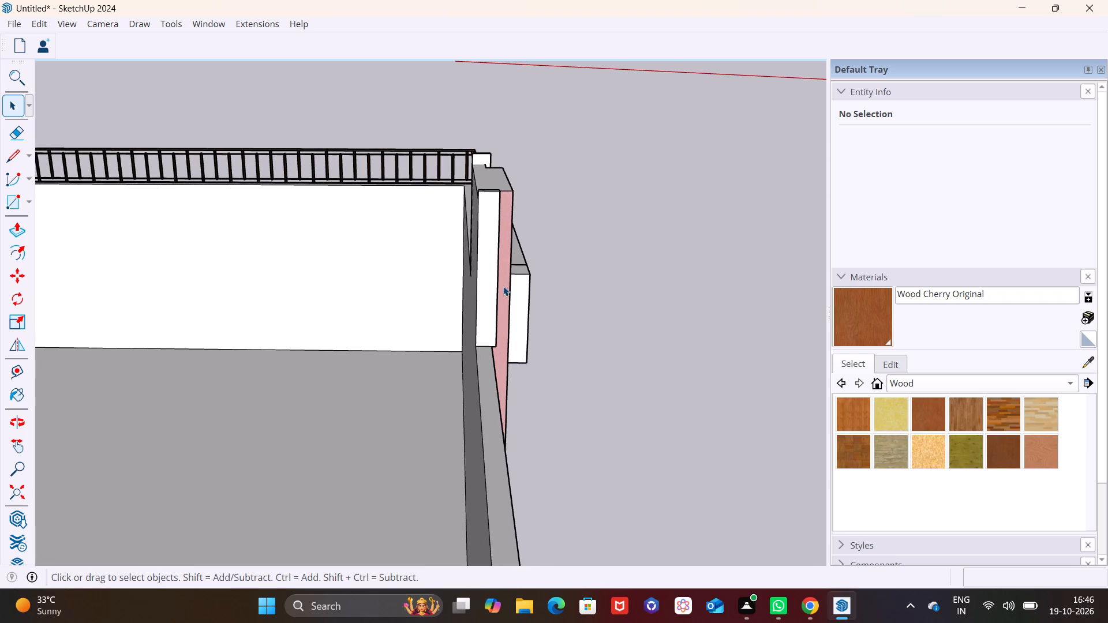
middle_drag(504, 283, 669, 279)
scroll(615, 222, up, 6)
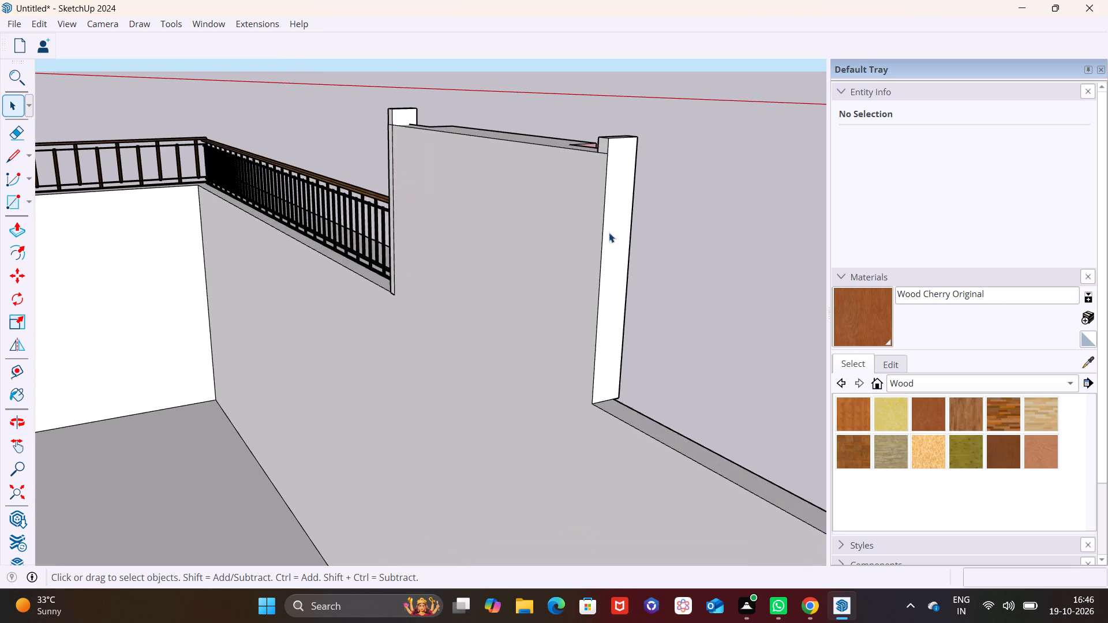
scroll(608, 234, up, 3)
scroll(613, 156, down, 5)
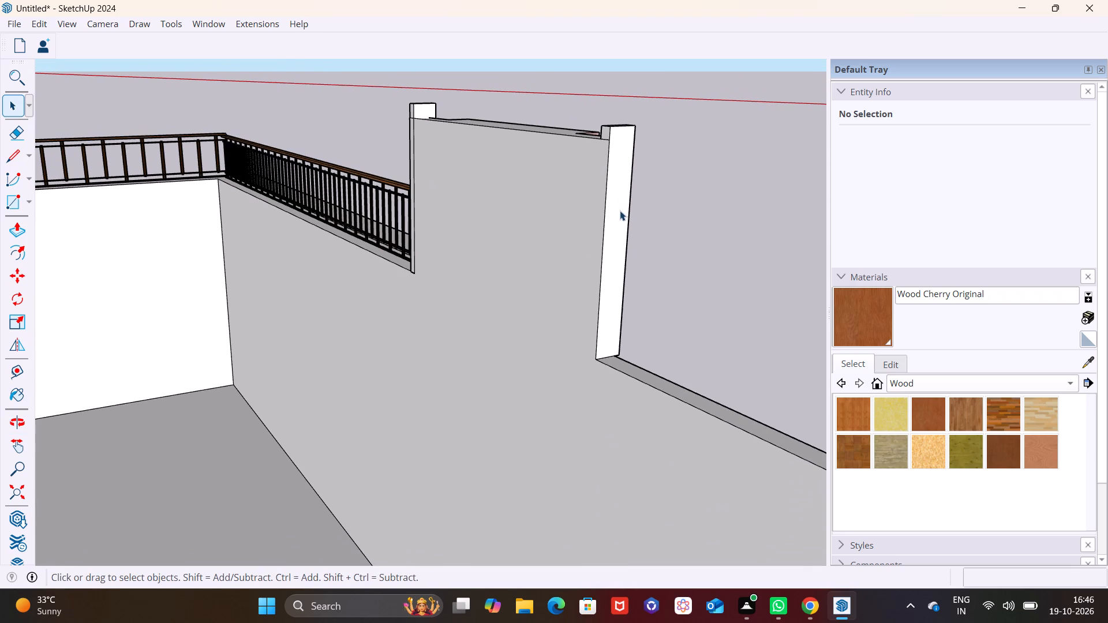
middle_drag(617, 217, 540, 230)
middle_drag(643, 272, 263, 276)
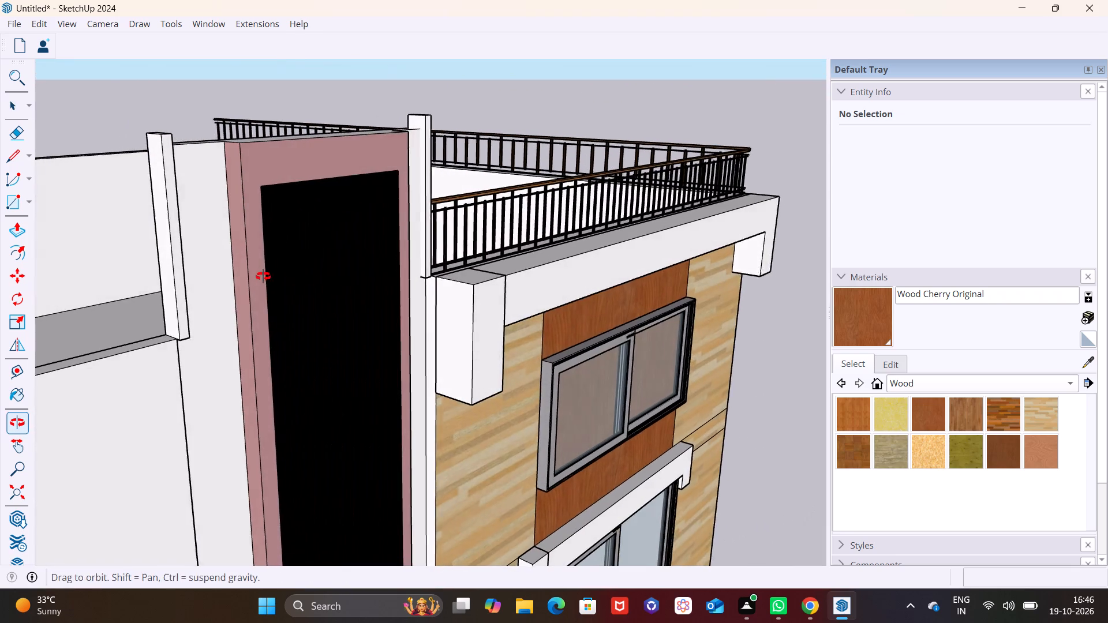
middle_drag(263, 276, 261, 276)
middle_drag(162, 222, 661, 274)
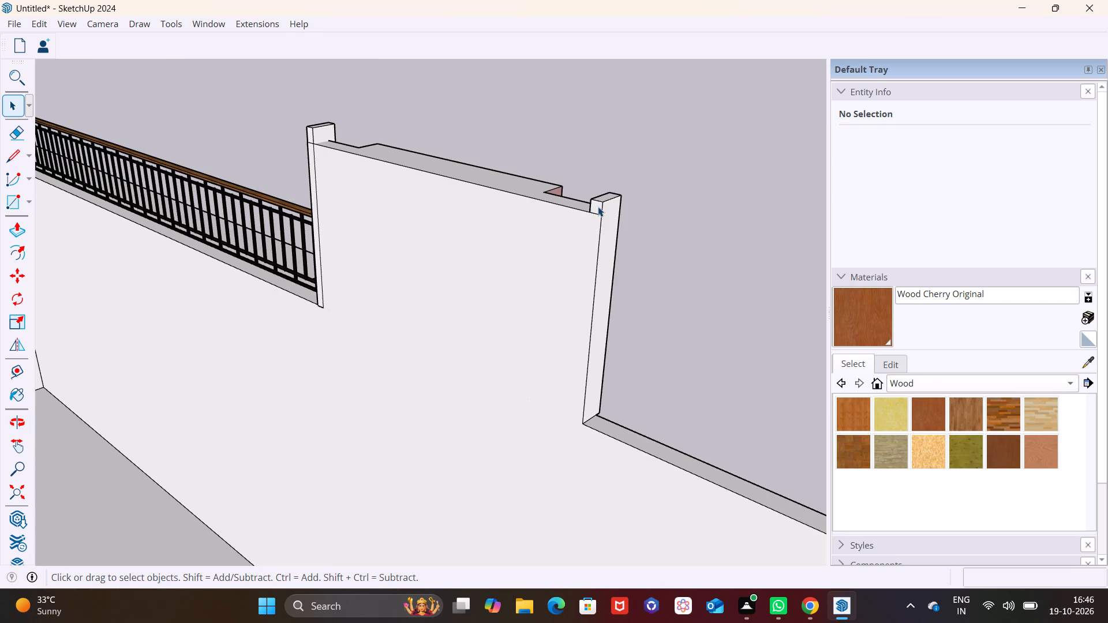
click(598, 207)
click(18, 226)
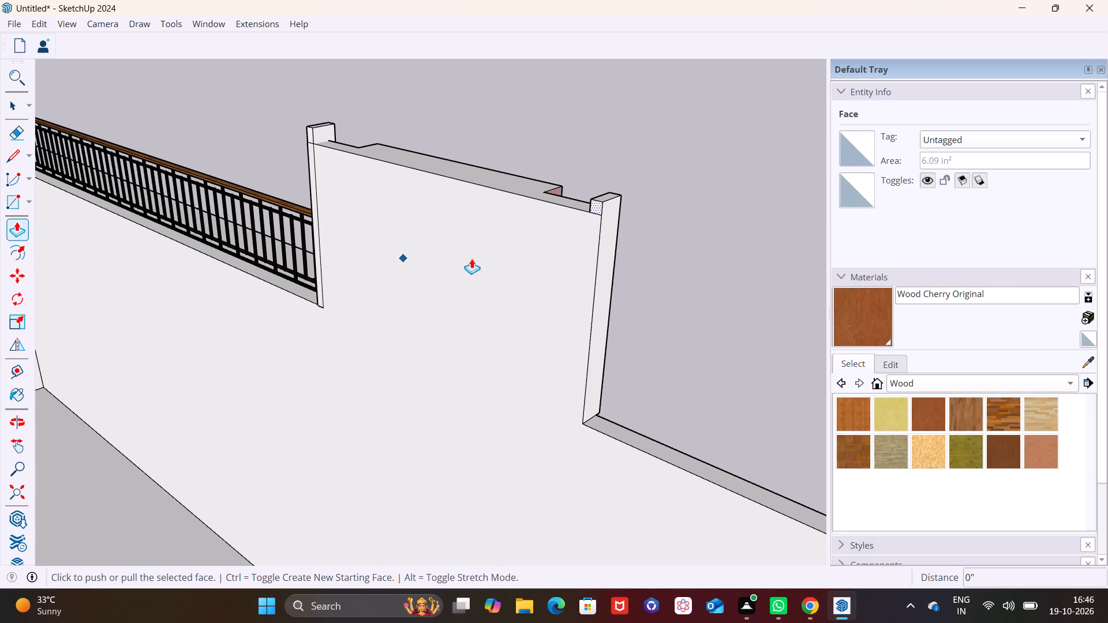
click(599, 205)
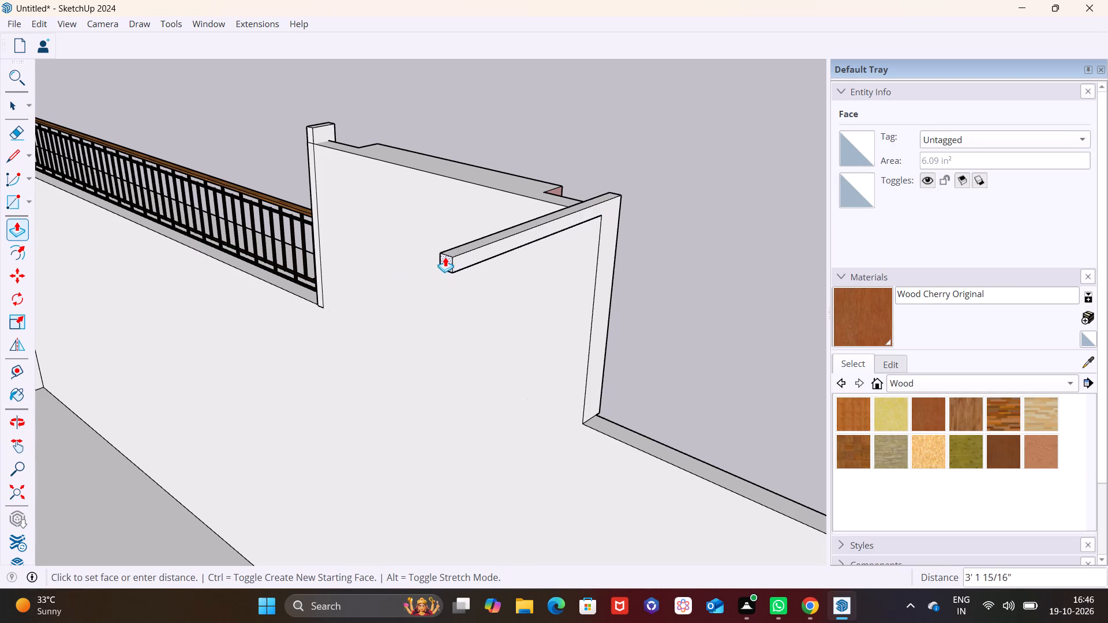
click(432, 259)
key(space)
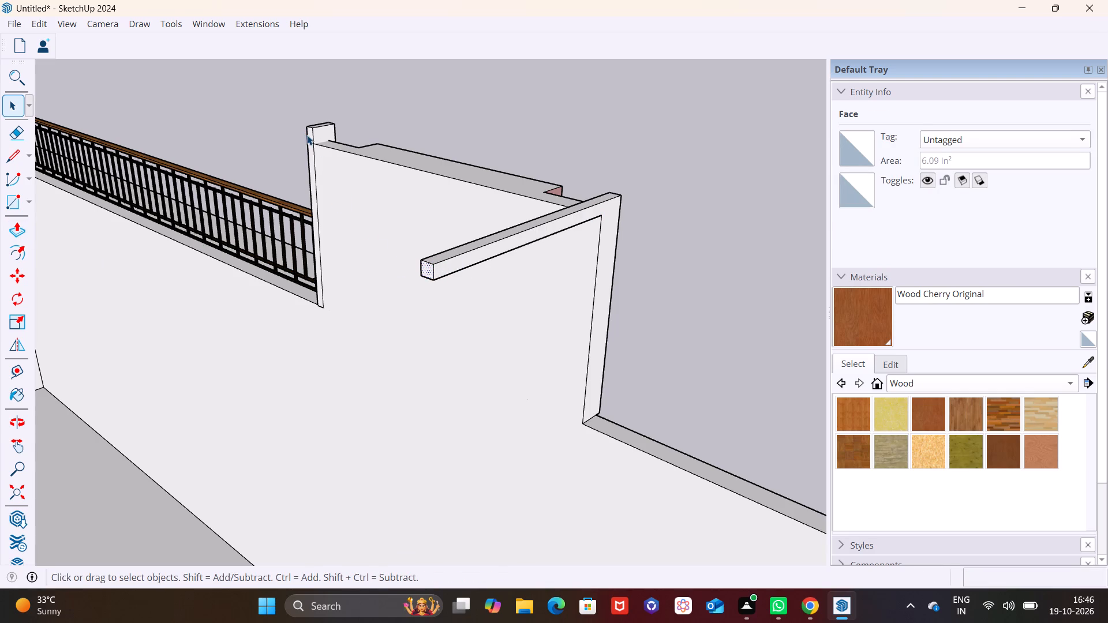
Open the tower post group beside the railing and Push/Pull its narrow inner face inward over the roof by more than 1 ft 7 in.
click(310, 135)
scroll(269, 148, up, 6)
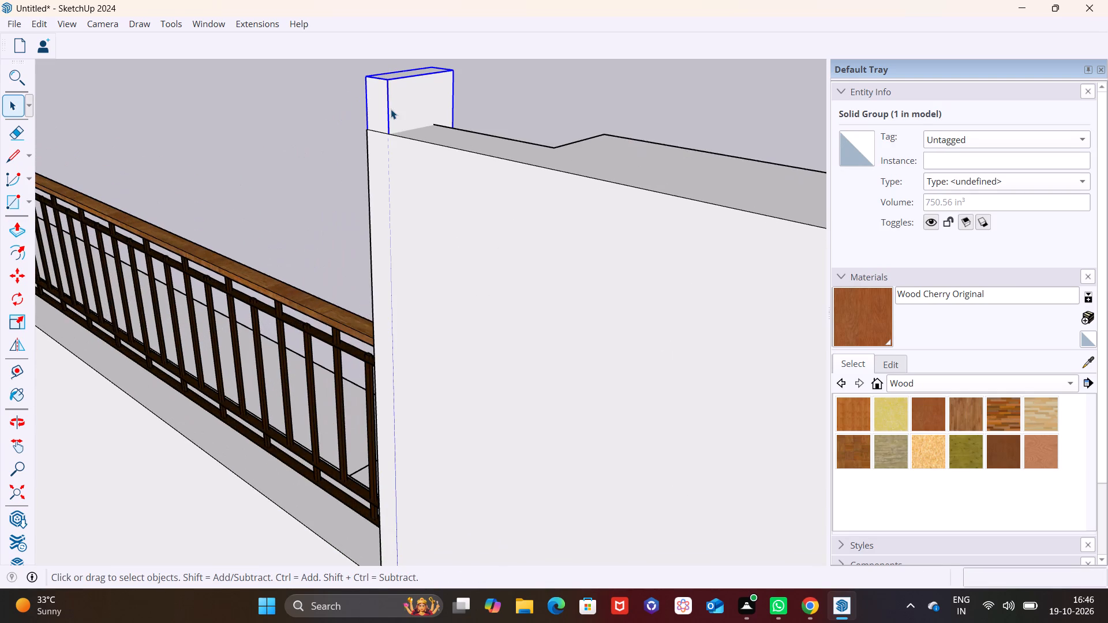
click(375, 110)
triple_click(375, 115)
click(375, 115)
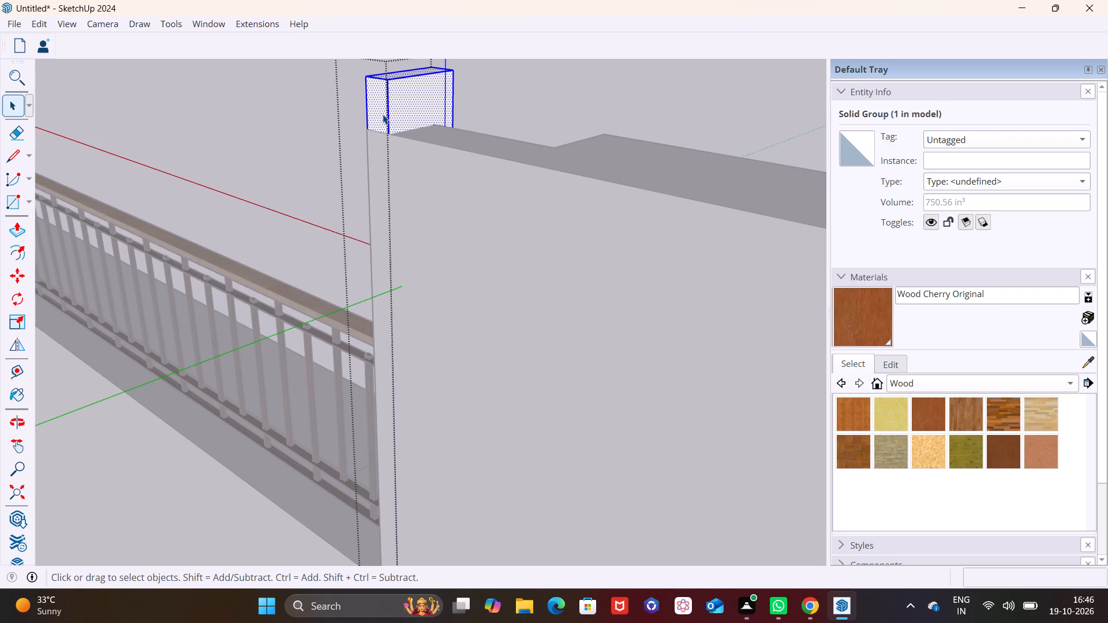
click(383, 114)
drag(13, 228, 23, 226)
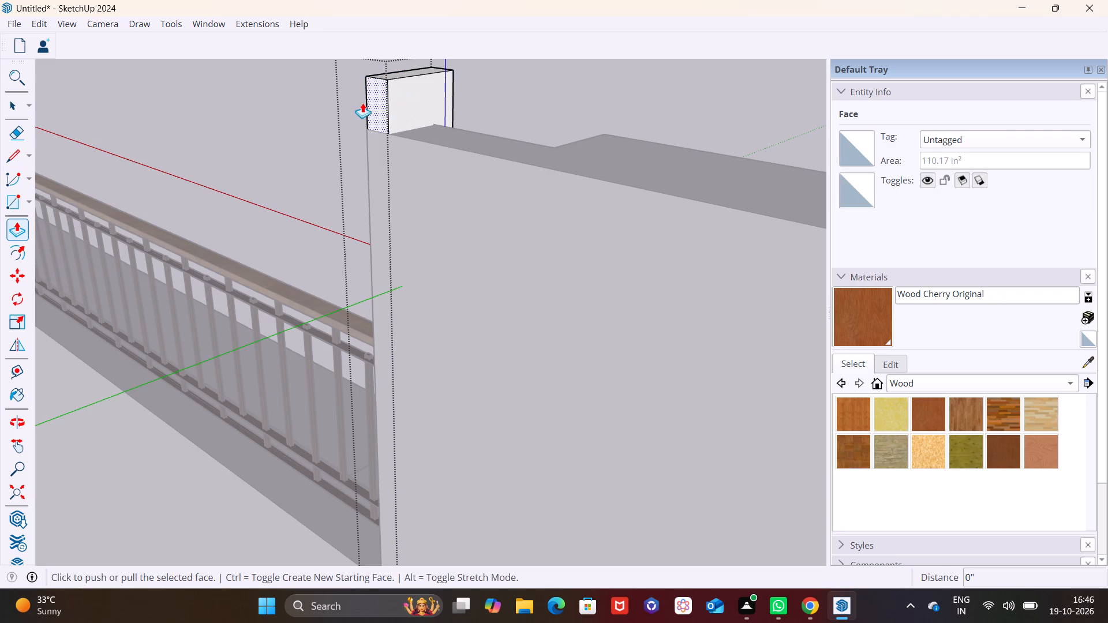
click(377, 102)
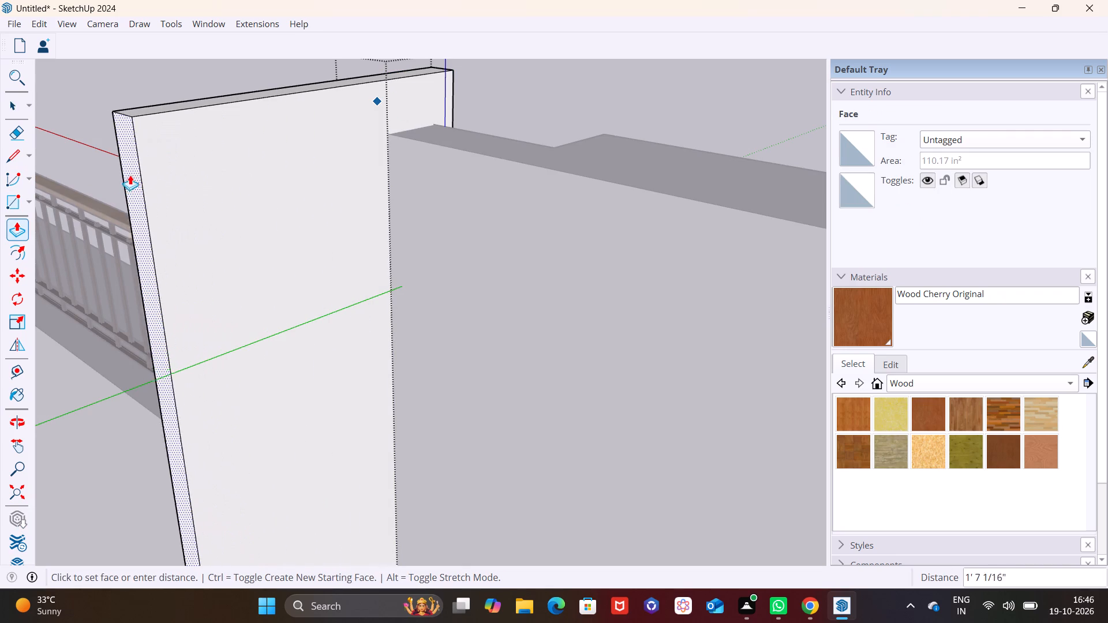
click(95, 182)
Push/Pull the underside of the beam above the roof down about 3 ft 7 in to close the opening beneath it.
scroll(338, 216, down, 12)
middle_drag(611, 335, 536, 270)
scroll(611, 335, up, 1)
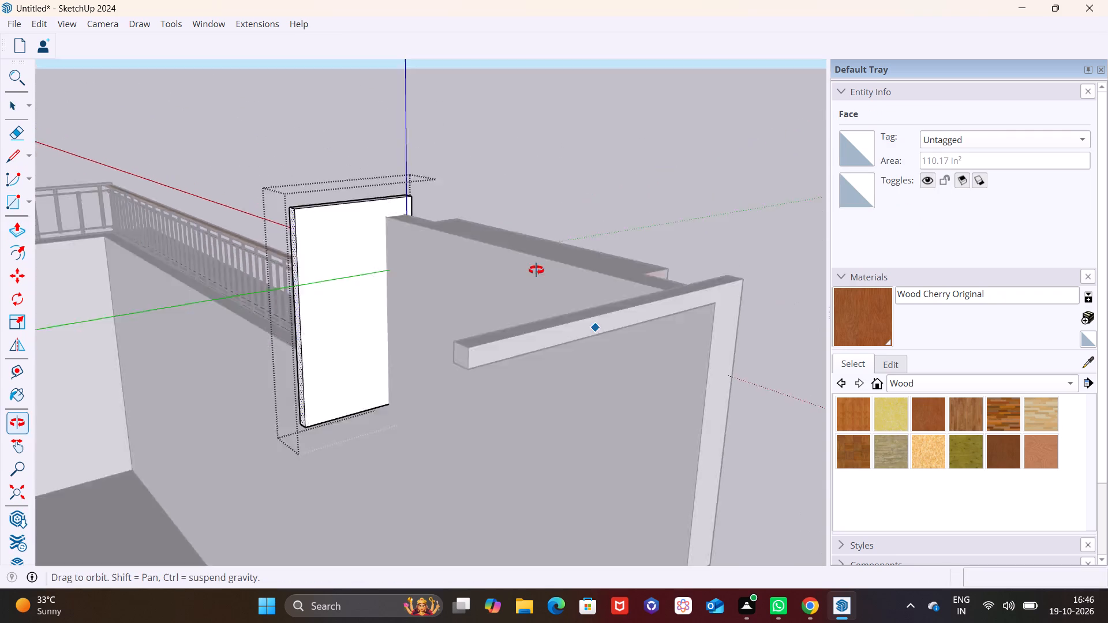
middle_drag(536, 270, 394, 133)
key(space)
click(440, 112)
click(436, 114)
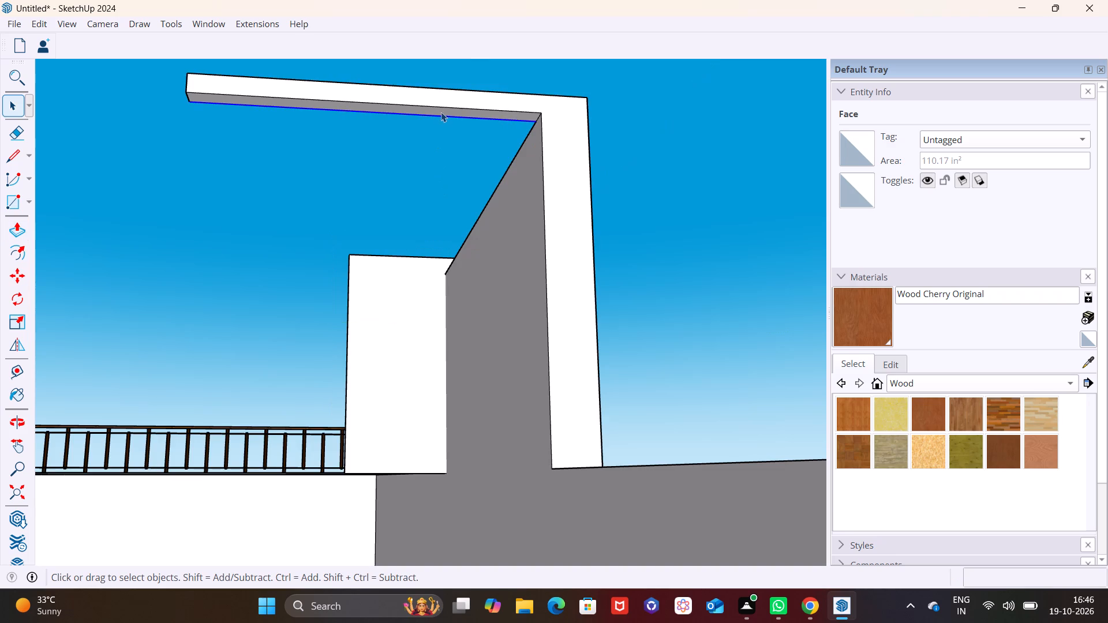
click(441, 111)
drag(20, 227, 28, 225)
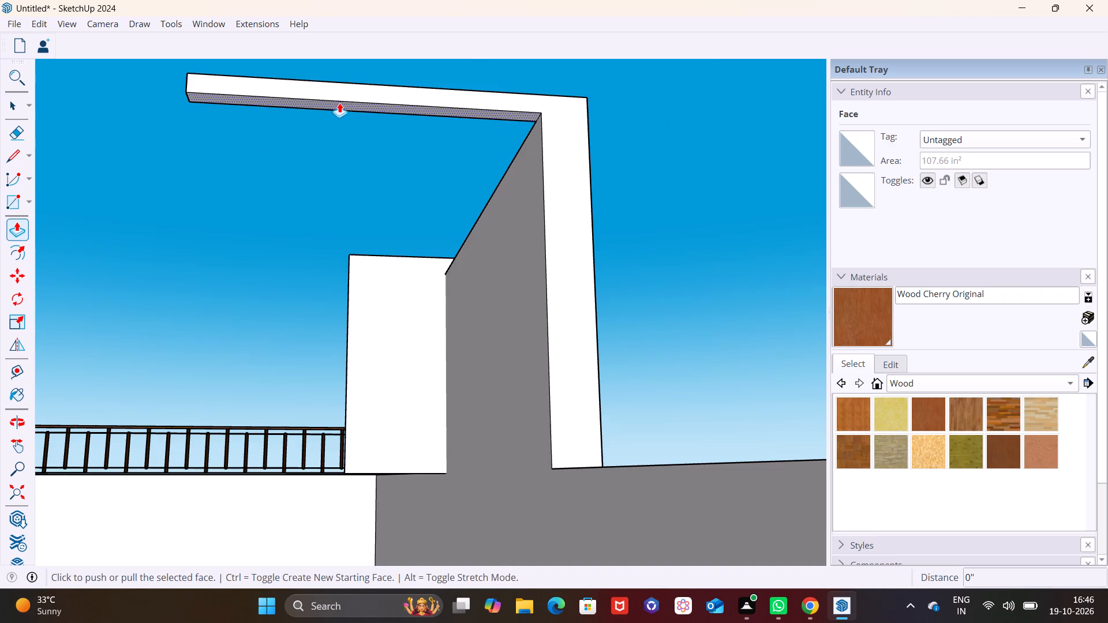
click(344, 102)
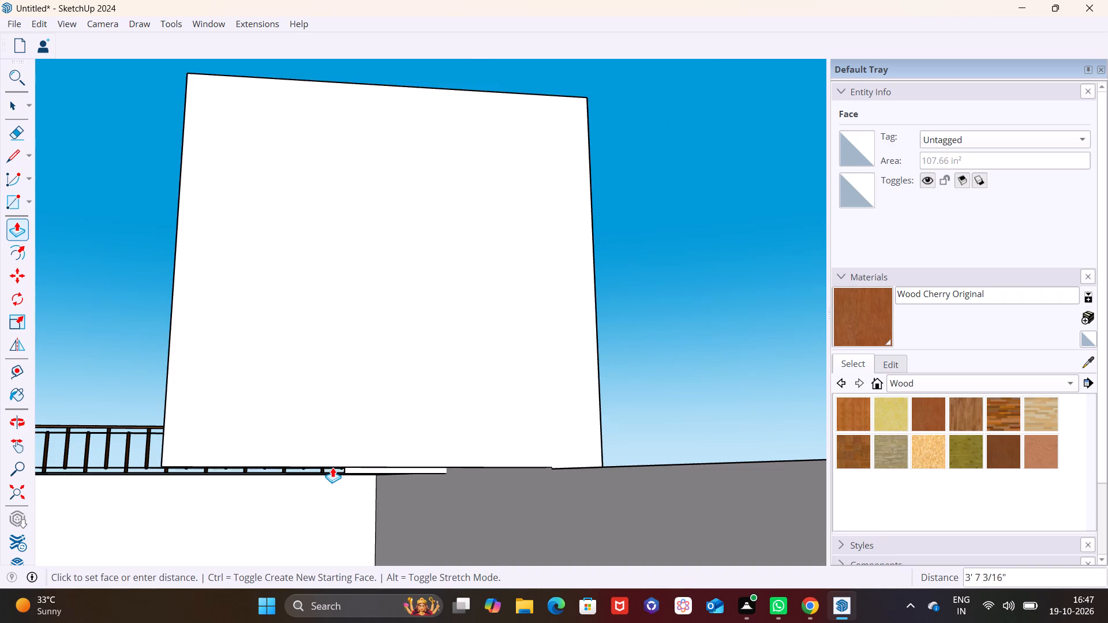
click(330, 468)
key(space)
Examine the tower and the whole front facade from several angles and distances.
scroll(677, 348, down, 10)
middle_drag(580, 388, 421, 411)
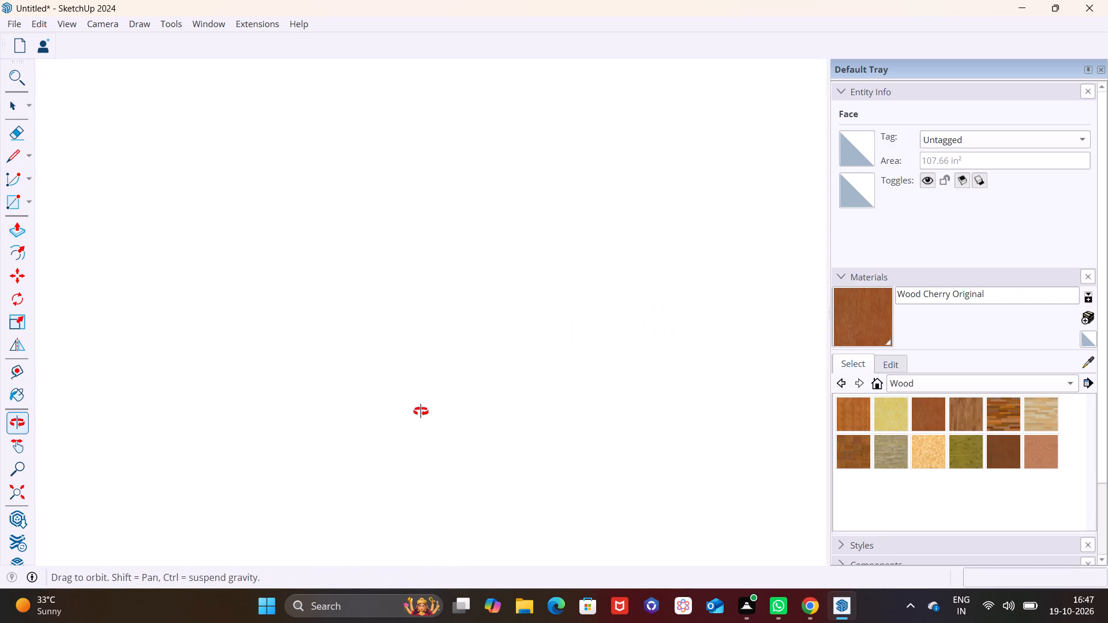
middle_drag(421, 411, 224, 376)
scroll(212, 322, down, 20)
scroll(212, 322, down, 15)
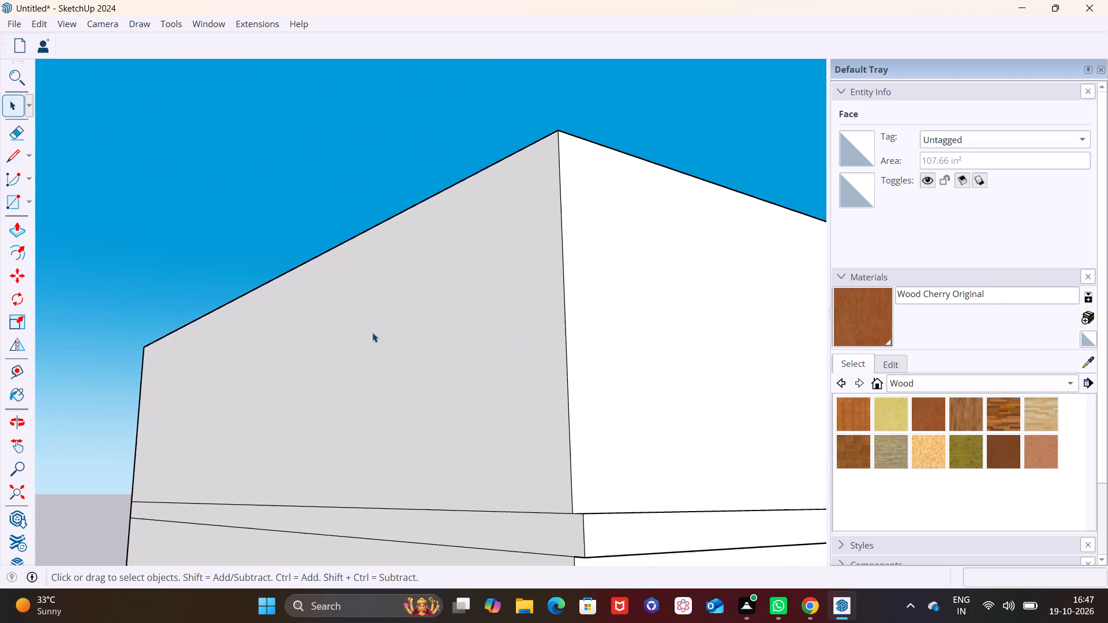
scroll(372, 332, down, 9)
middle_drag(541, 408, 271, 442)
middle_drag(498, 399, 618, 452)
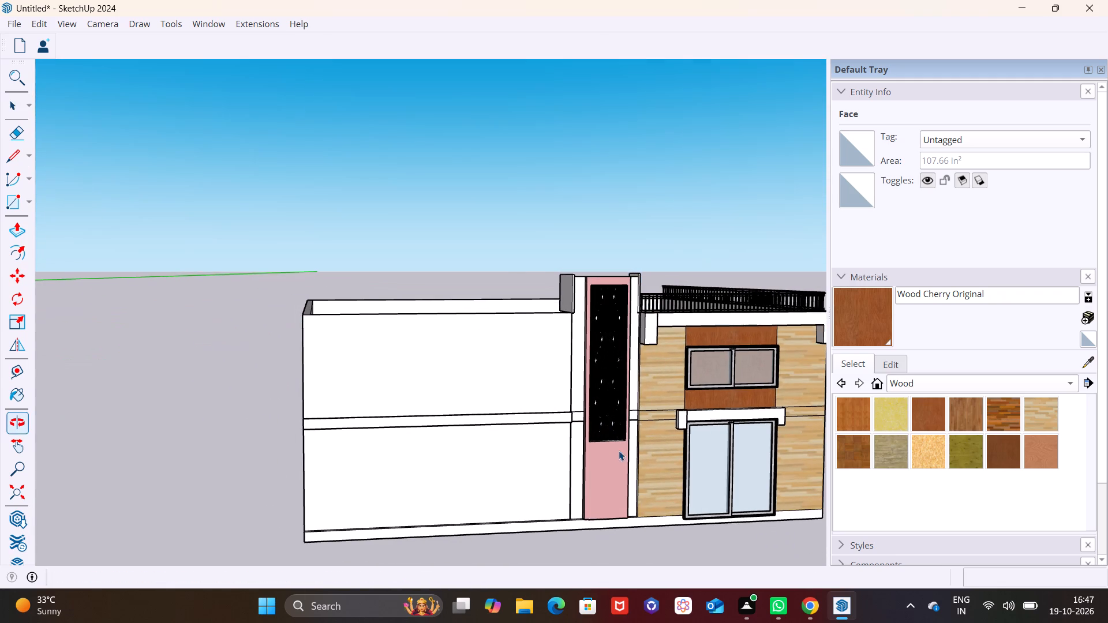
scroll(455, 341, up, 2)
middle_drag(463, 333, 333, 301)
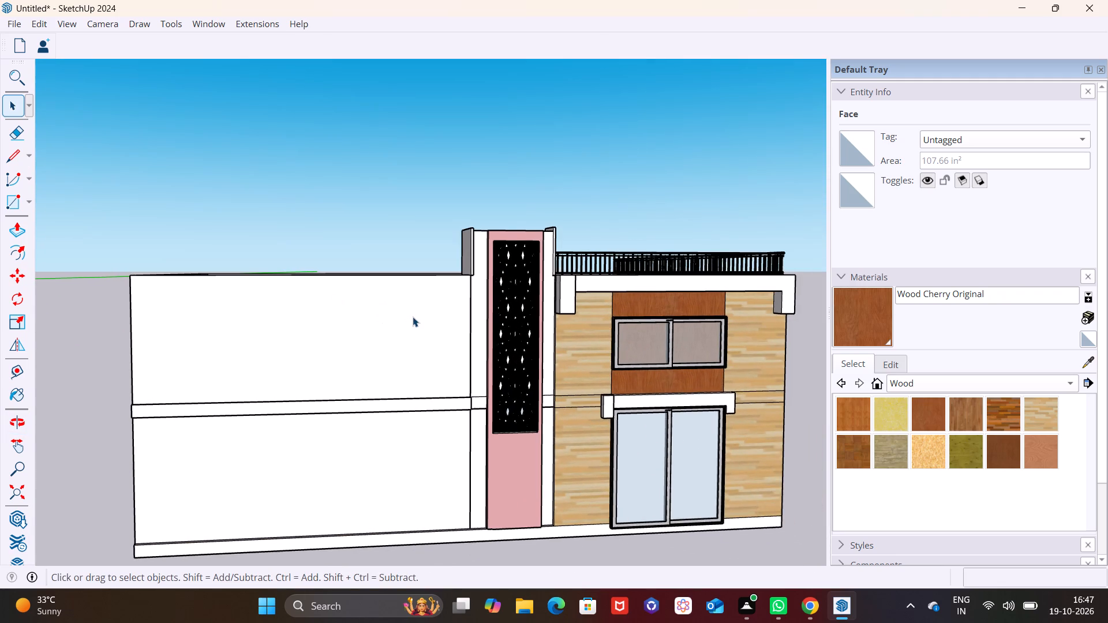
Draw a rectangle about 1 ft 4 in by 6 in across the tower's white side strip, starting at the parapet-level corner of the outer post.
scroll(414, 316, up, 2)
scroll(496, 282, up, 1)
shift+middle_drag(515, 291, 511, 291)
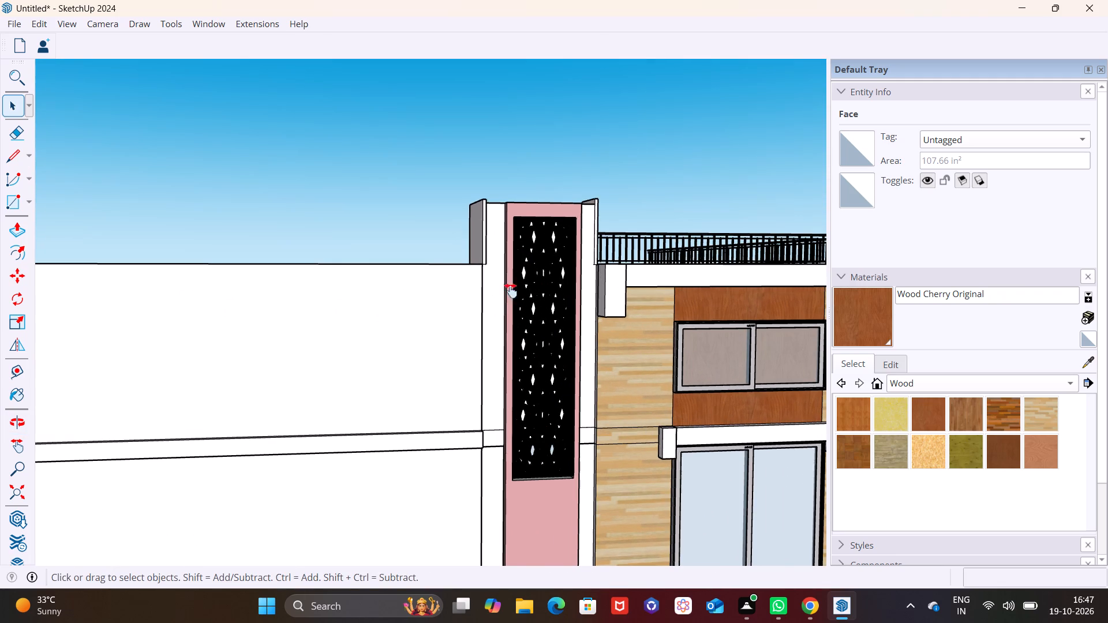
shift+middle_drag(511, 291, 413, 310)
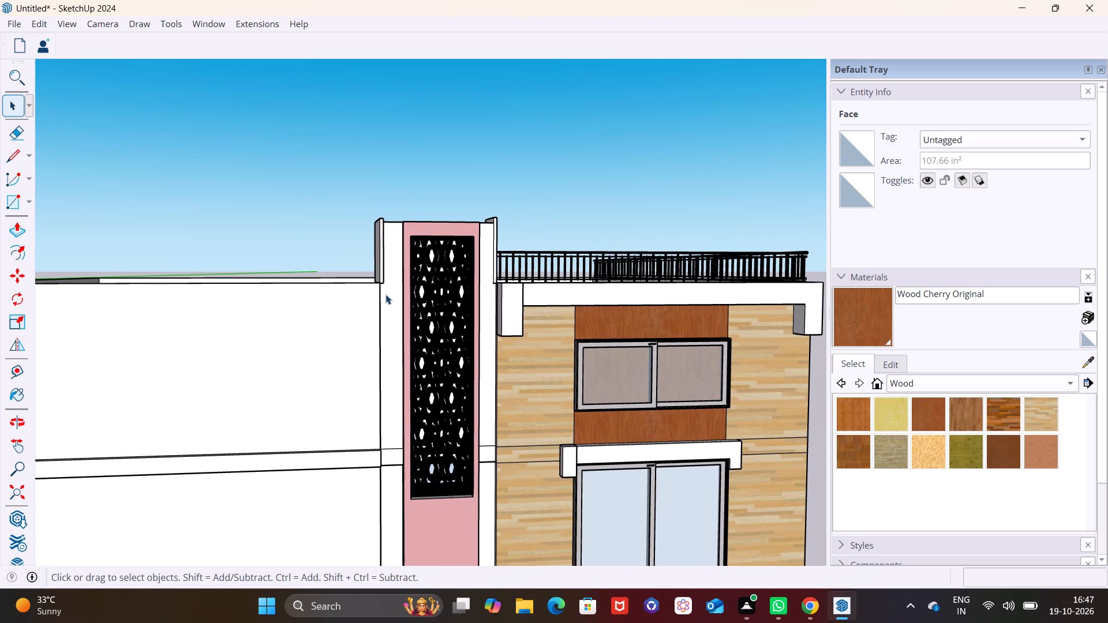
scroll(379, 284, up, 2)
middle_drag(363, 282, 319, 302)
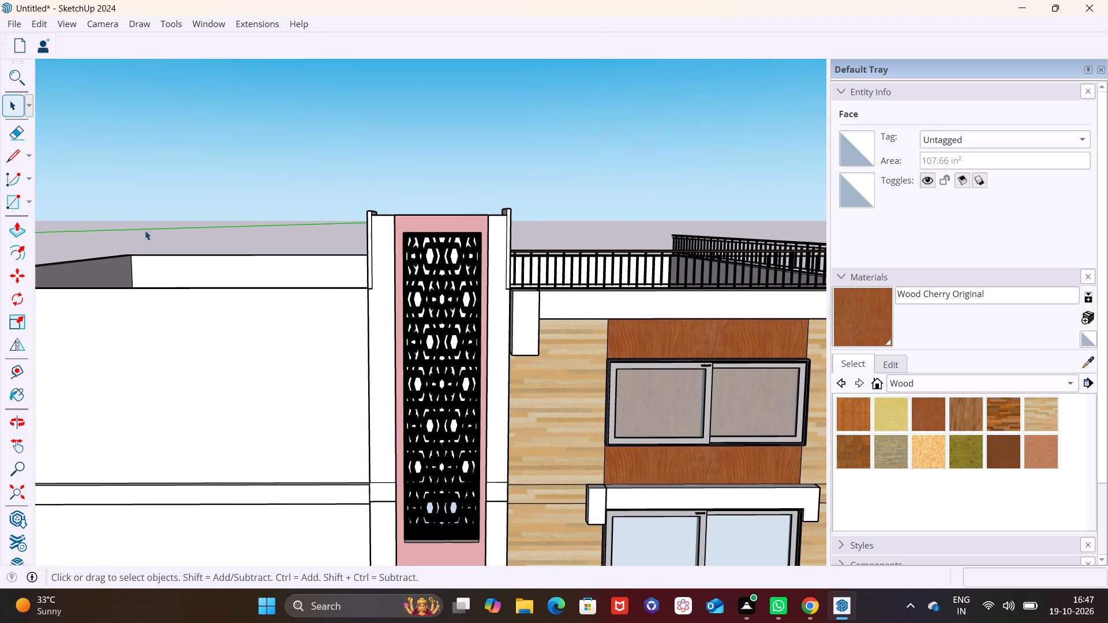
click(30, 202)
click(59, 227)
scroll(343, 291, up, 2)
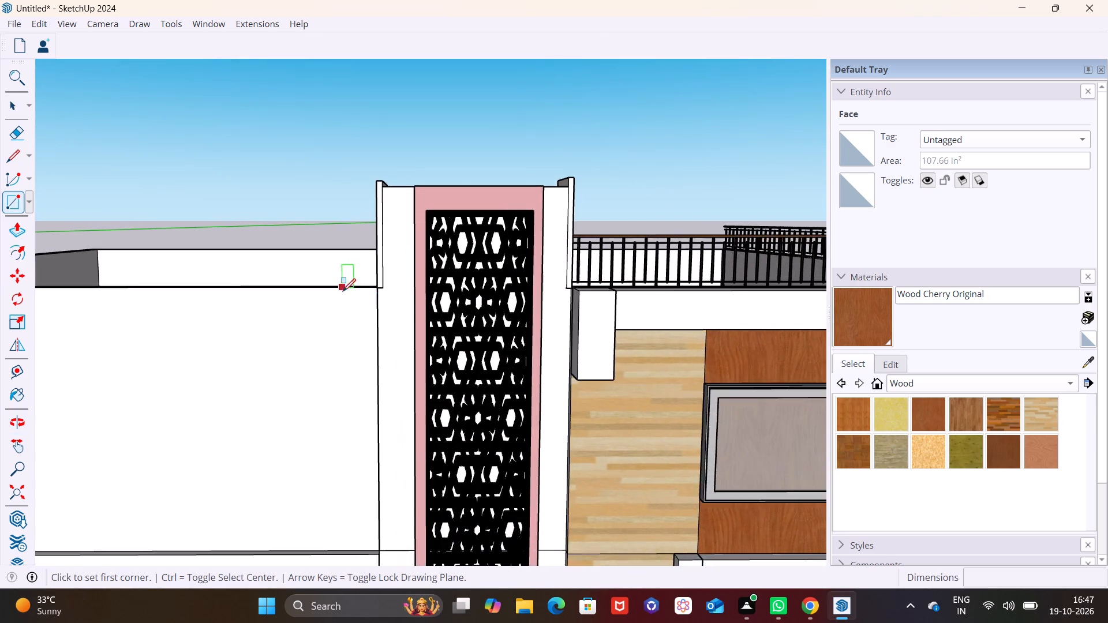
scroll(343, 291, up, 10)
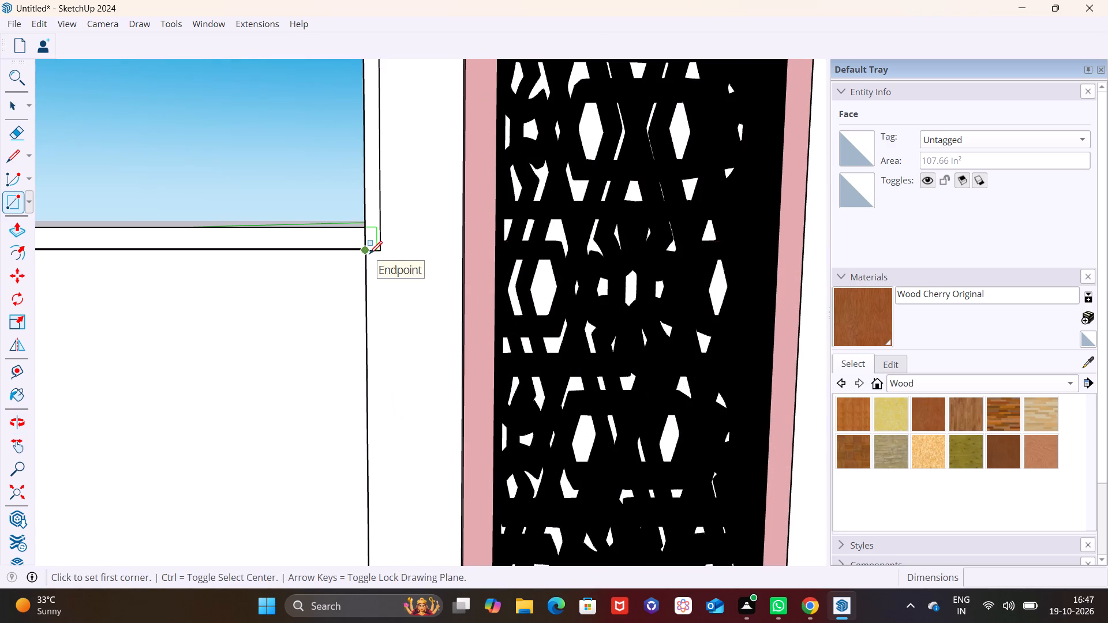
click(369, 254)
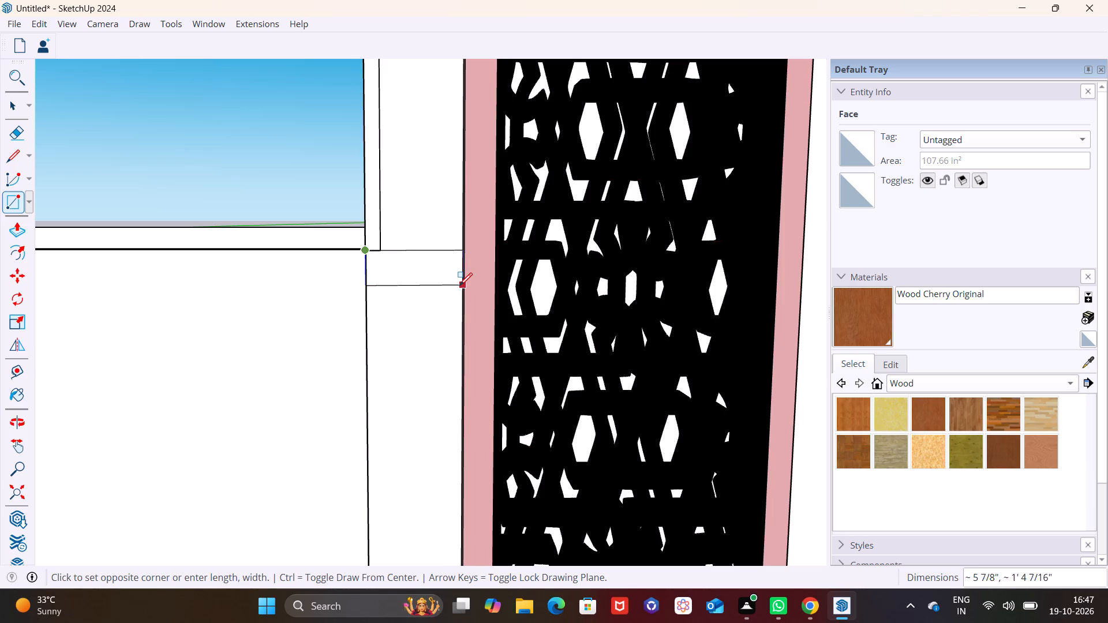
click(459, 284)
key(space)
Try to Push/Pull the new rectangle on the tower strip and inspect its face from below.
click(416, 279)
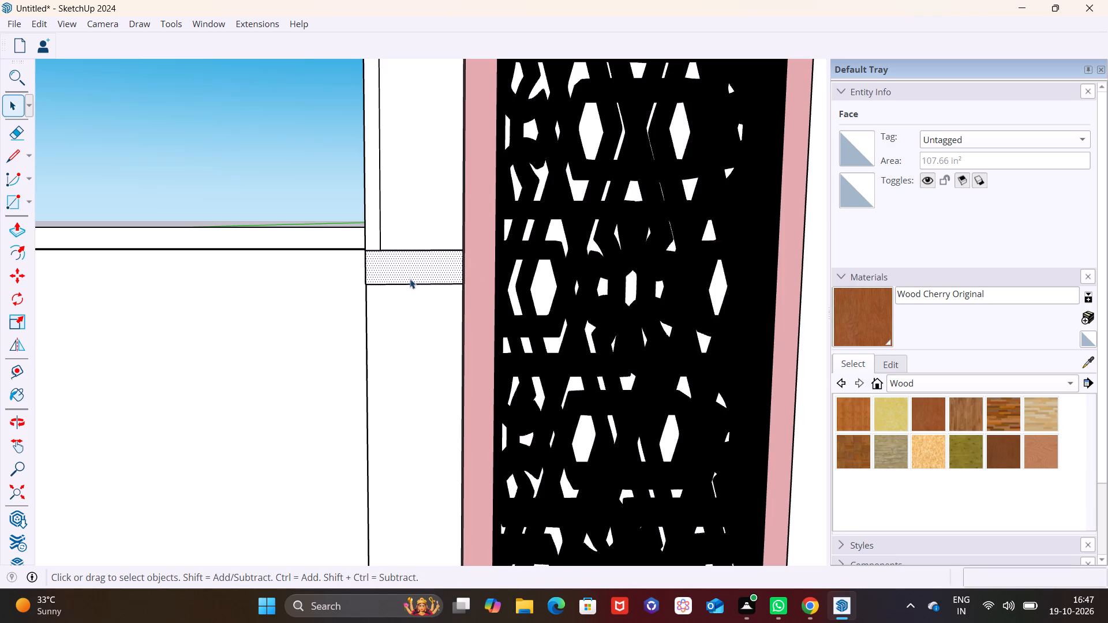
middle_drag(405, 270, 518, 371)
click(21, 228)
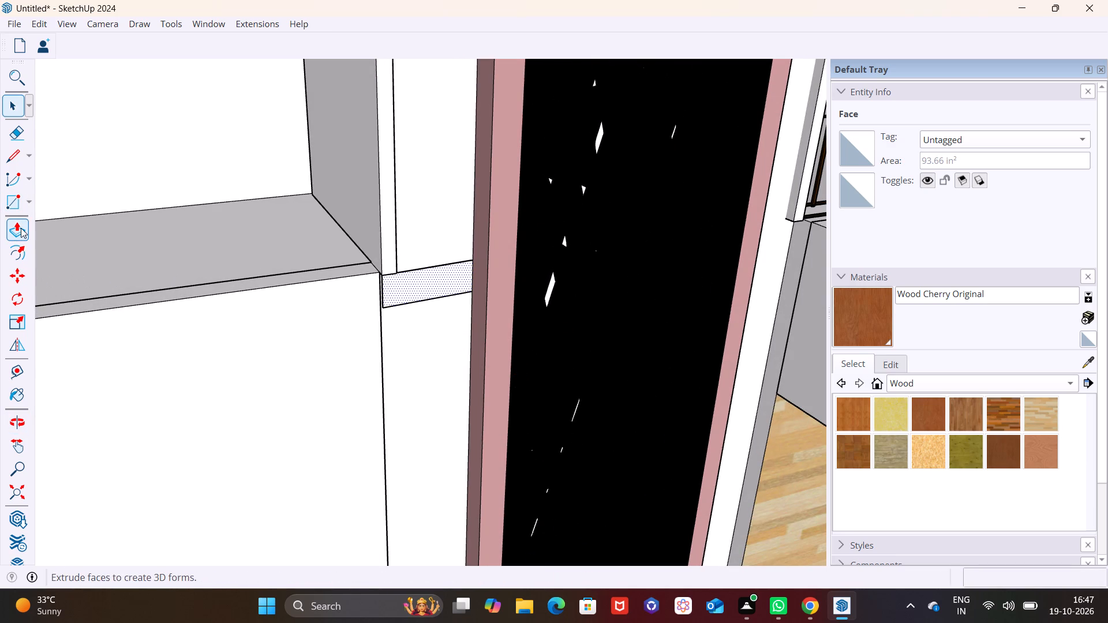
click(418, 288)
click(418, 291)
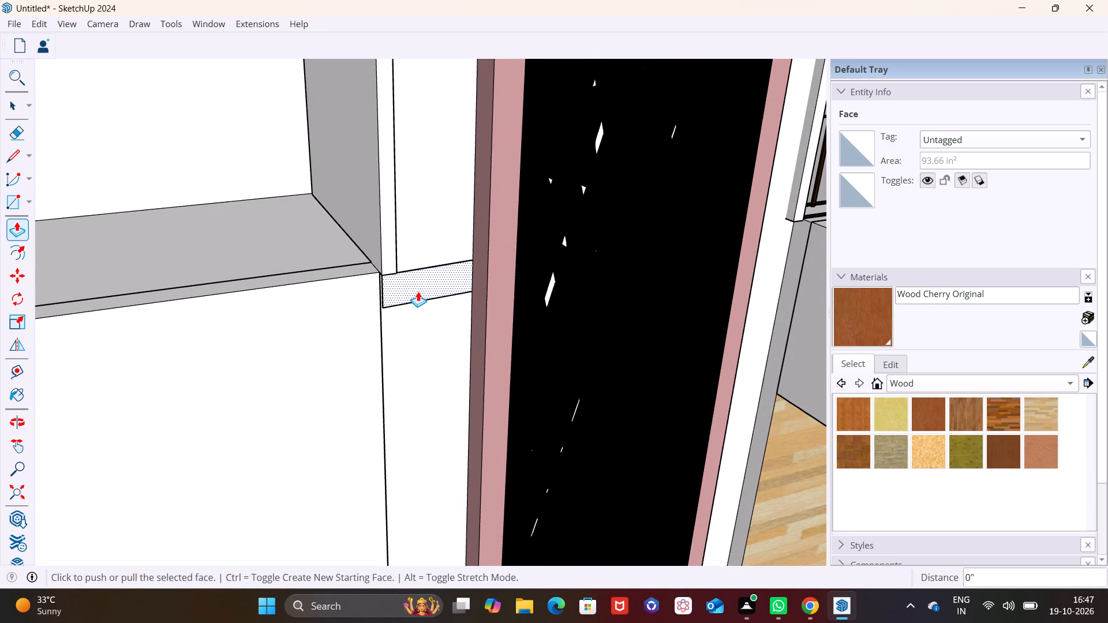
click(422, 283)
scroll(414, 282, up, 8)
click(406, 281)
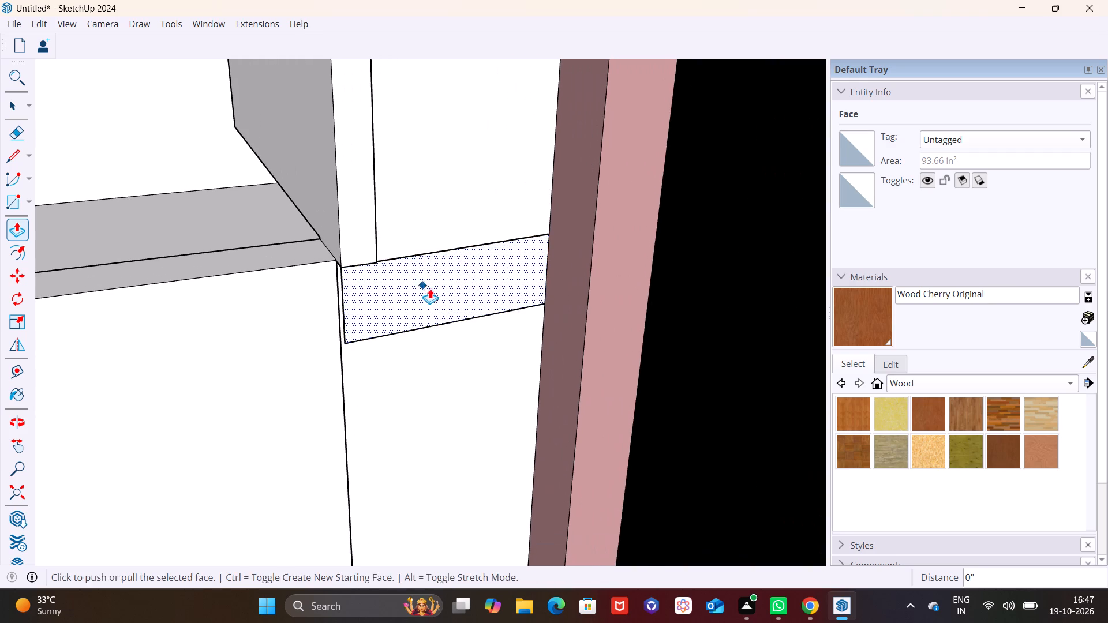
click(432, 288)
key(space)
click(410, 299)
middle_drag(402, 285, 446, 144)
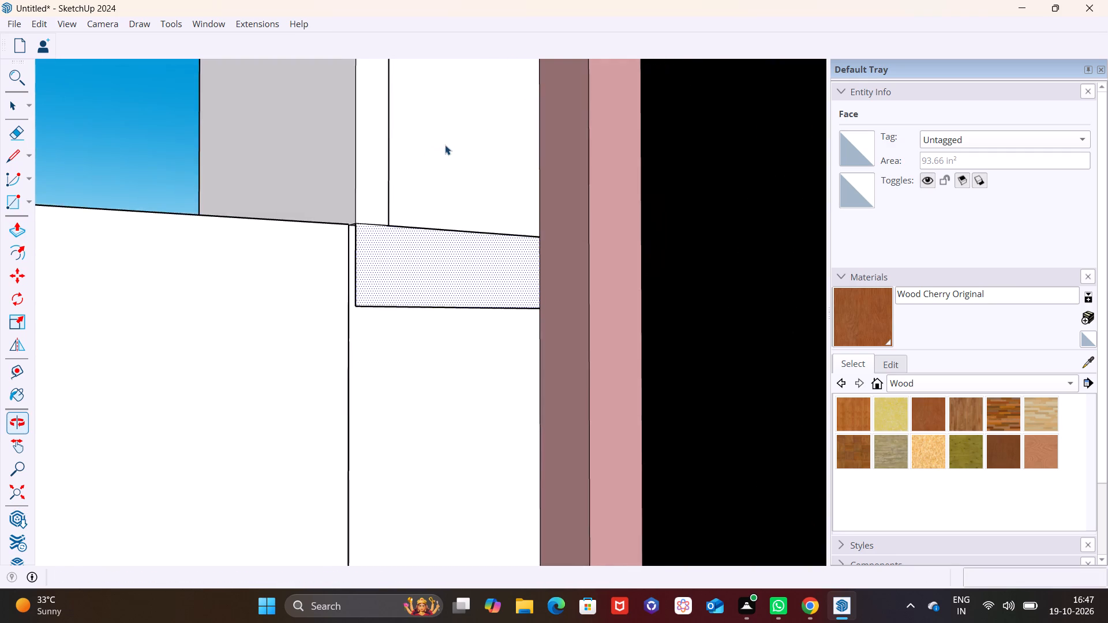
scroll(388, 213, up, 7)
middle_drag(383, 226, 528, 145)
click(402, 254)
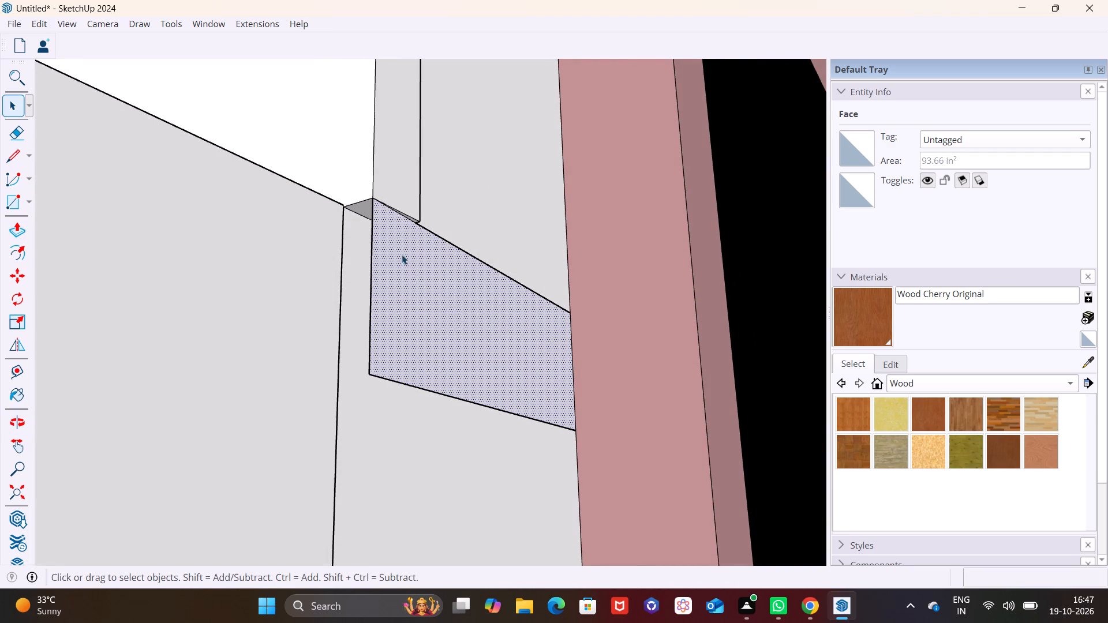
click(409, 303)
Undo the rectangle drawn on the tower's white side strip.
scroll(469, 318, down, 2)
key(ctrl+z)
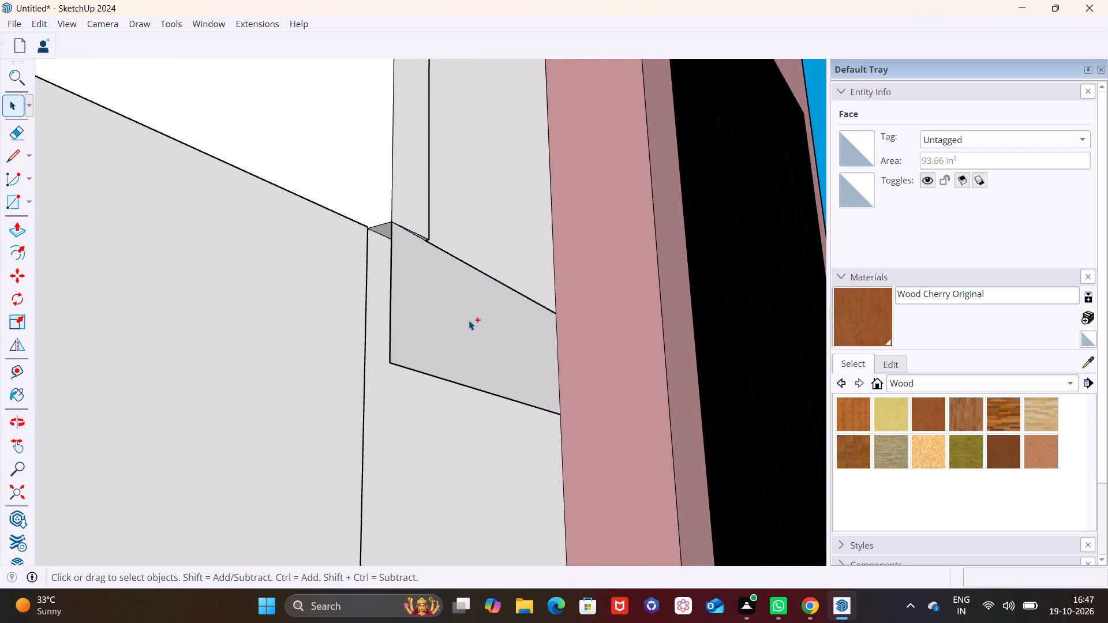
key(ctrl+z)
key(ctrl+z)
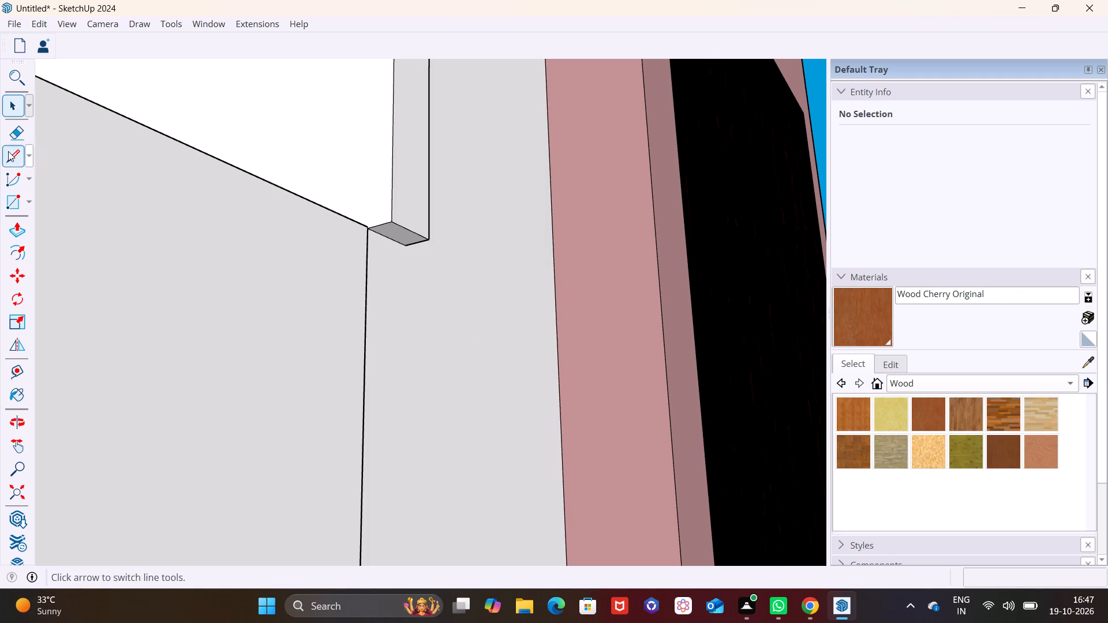
Draw a rectangle about 1 ft 3 in wide across the white tower strip, just below the outer post's lower end, reaching the pink panel.
click(32, 208)
click(43, 228)
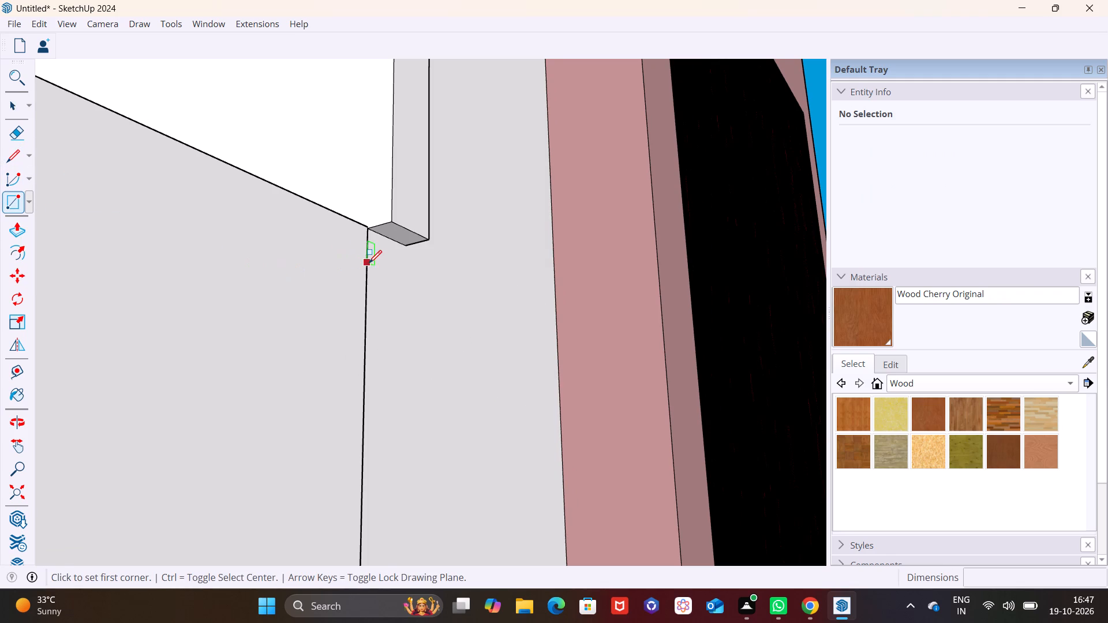
click(372, 259)
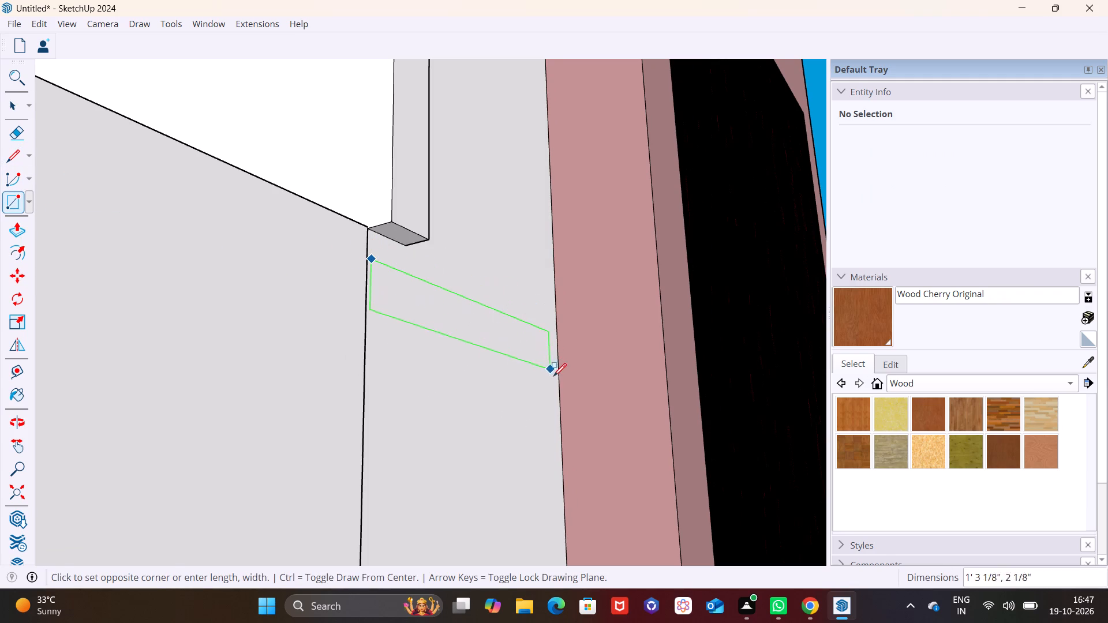
click(557, 382)
key(space)
Push/Pull the new rectangle outward from the tower strip into a small projecting bar.
click(452, 324)
click(17, 223)
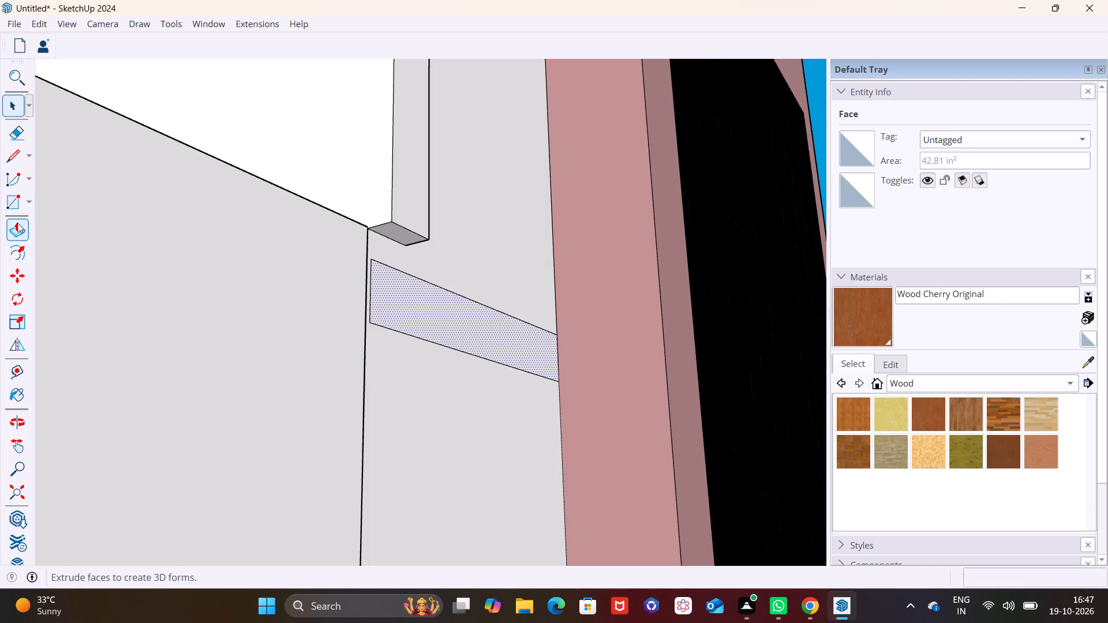
drag(407, 310, 415, 310)
click(490, 309)
click(439, 319)
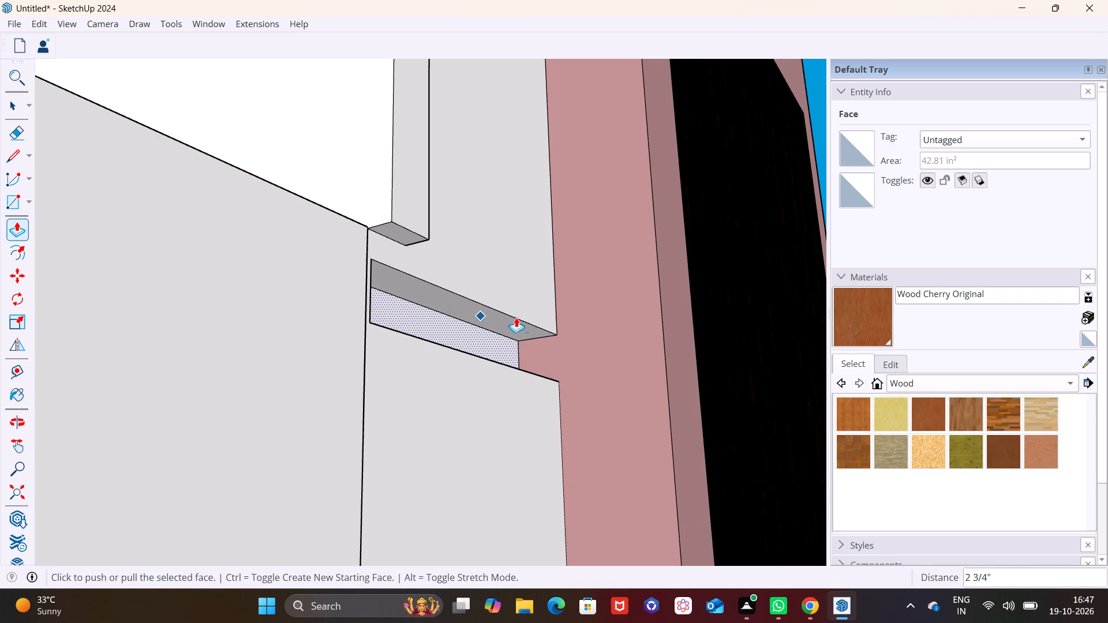
drag(444, 325, 457, 325)
click(579, 320)
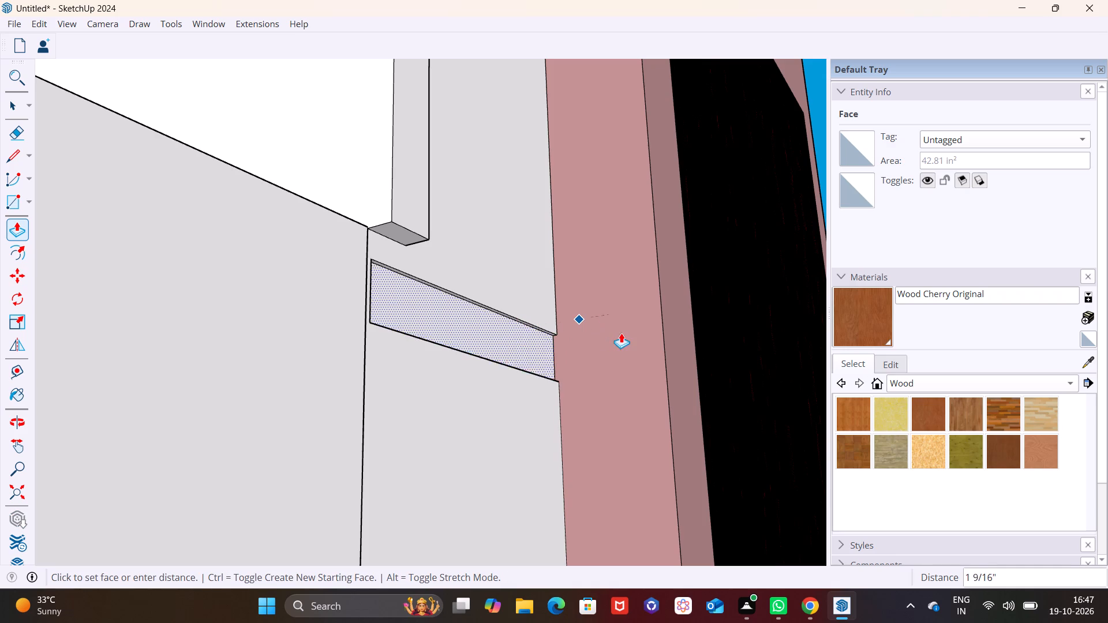
click(662, 327)
scroll(516, 318, down, 3)
middle_drag(526, 333, 300, 453)
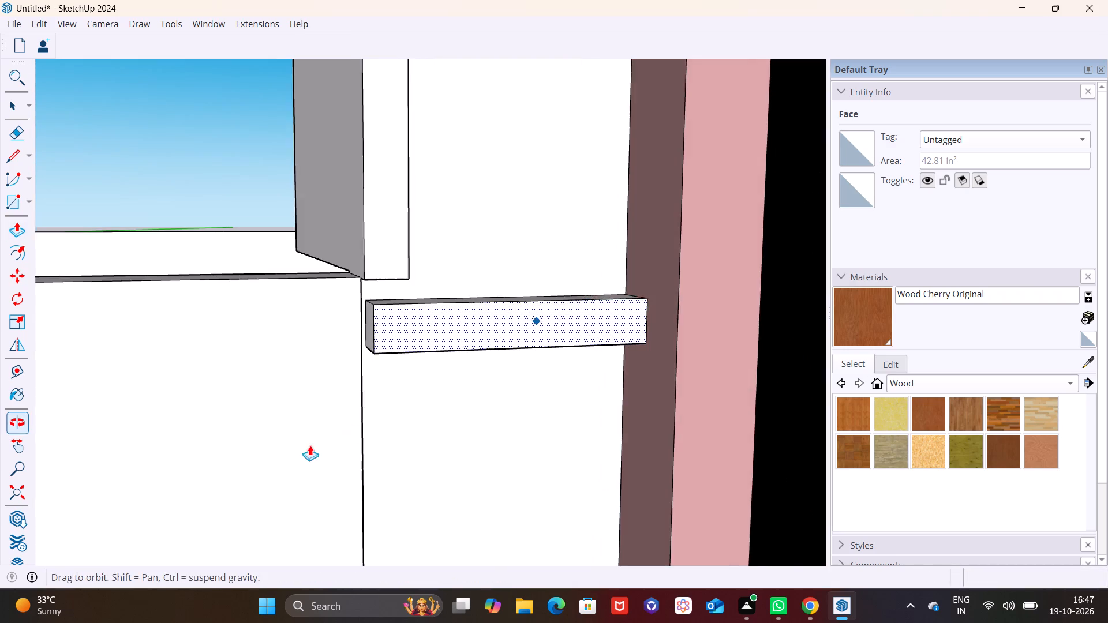
Adjust how far the small bar projects by Push/Pulling its front face.
scroll(444, 348, down, 4)
shift+scroll(446, 341, up, 1)
shift+middle_drag(446, 341, 283, 379)
middle_drag(317, 353, 296, 451)
scroll(342, 346, up, 2)
click(334, 356)
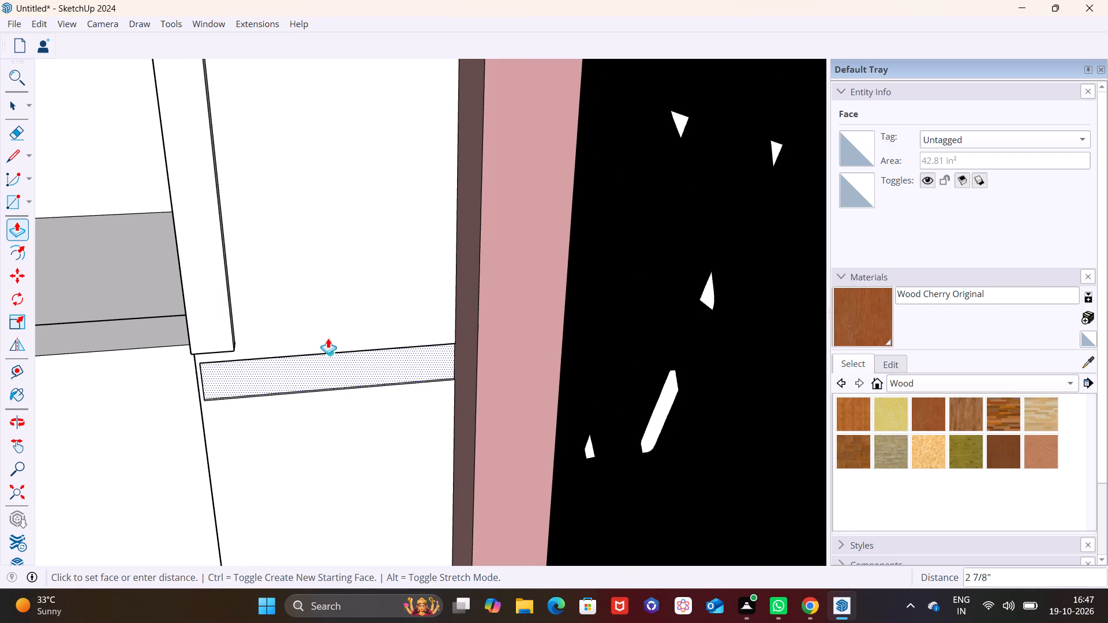
click(328, 351)
key(space)
Push/Pull the bar's top face up about 1 1/4 in to meet the lower end of the outer post.
click(306, 363)
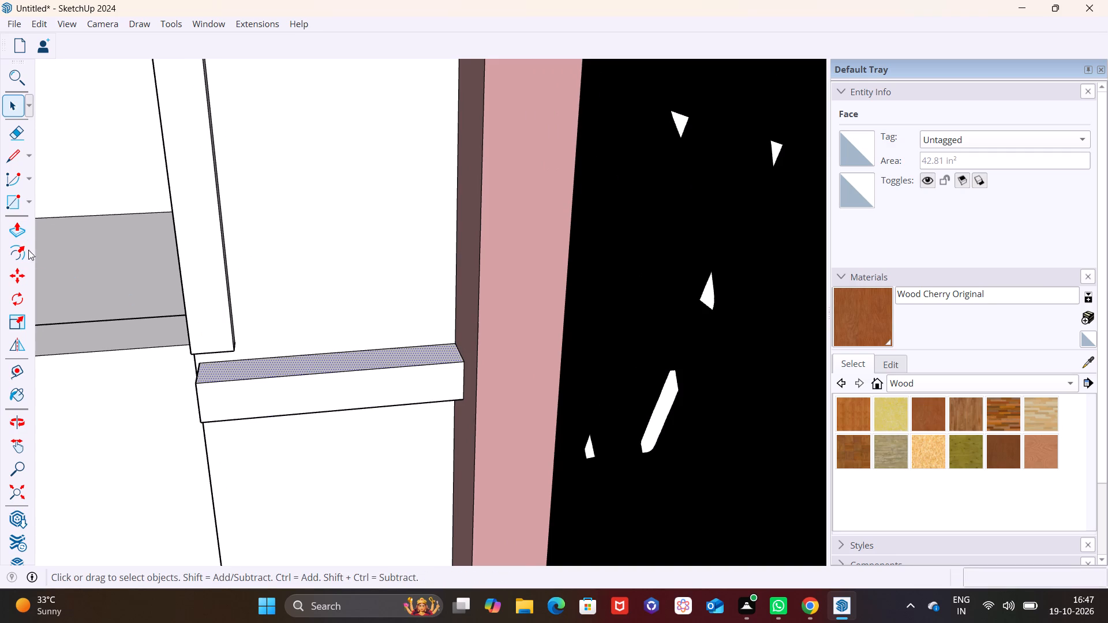
click(12, 229)
click(262, 362)
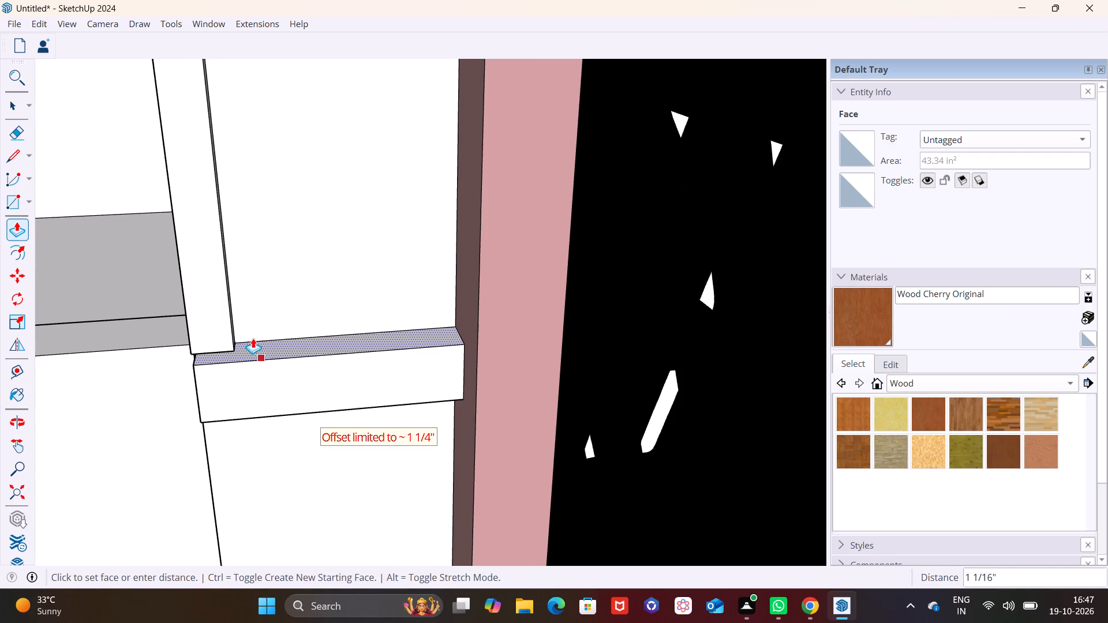
click(244, 323)
Push/Pull the bar's front face back toward the wall by about 7/8 in.
middle_drag(274, 368, 388, 221)
middle_drag(303, 297, 327, 309)
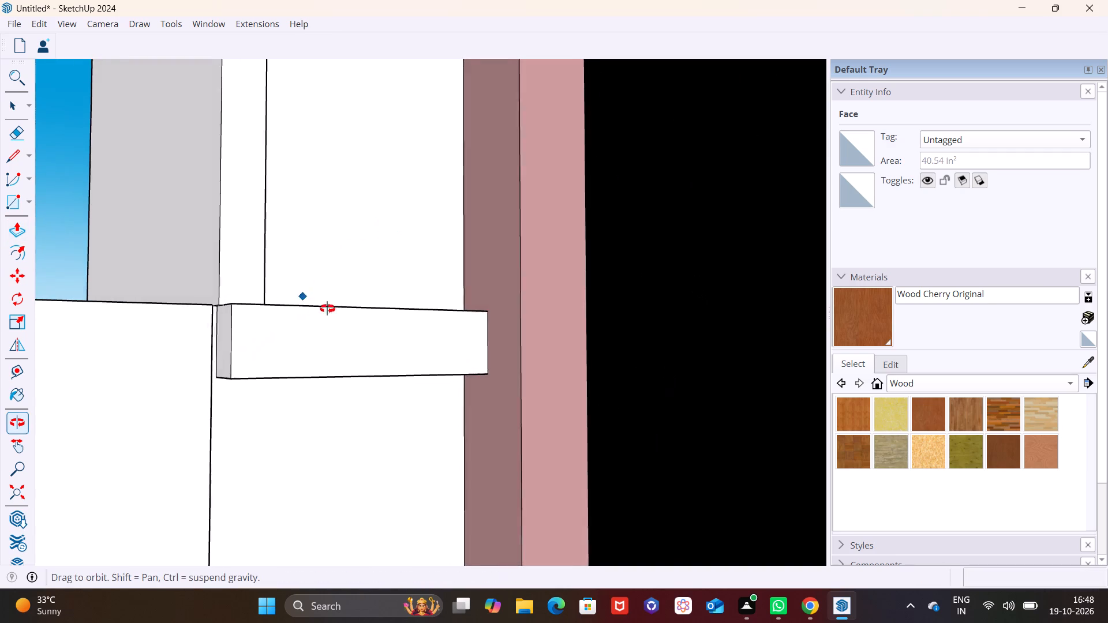
middle_drag(327, 309, 507, 355)
key(space)
click(384, 370)
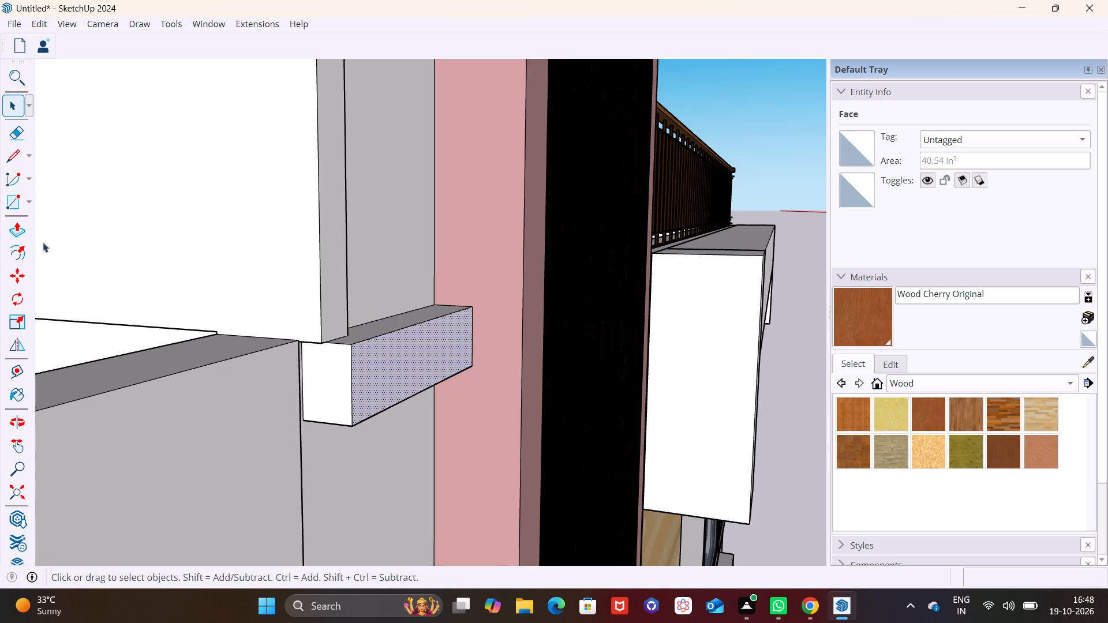
click(24, 224)
click(394, 365)
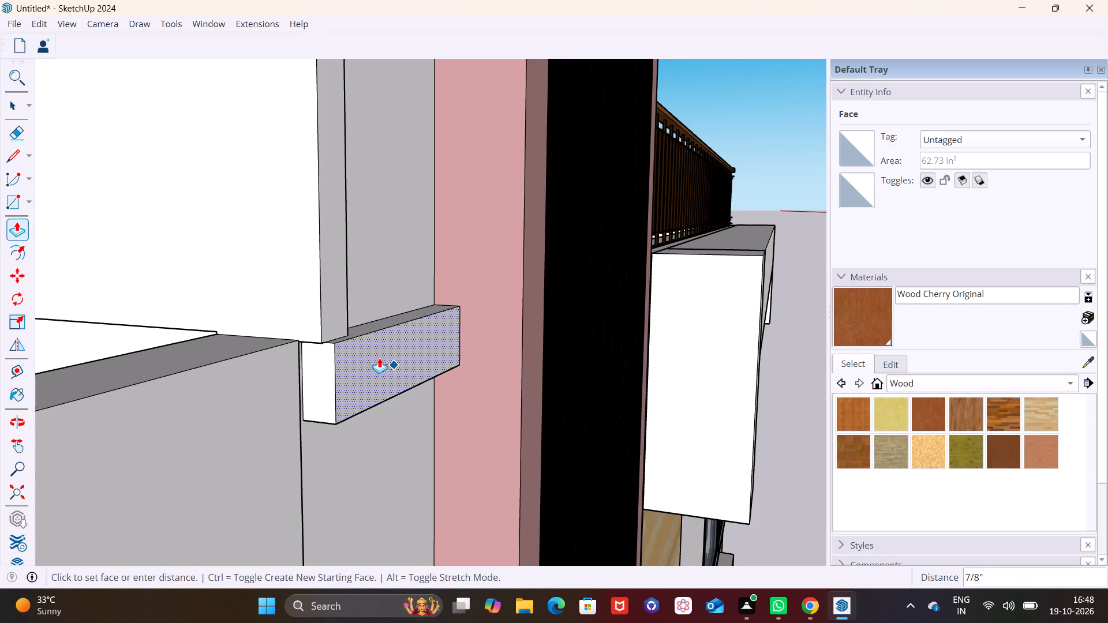
click(379, 358)
key(space)
Push/Pull the small bar's outer end face about 10 1/16 in away from the tower.
click(321, 370)
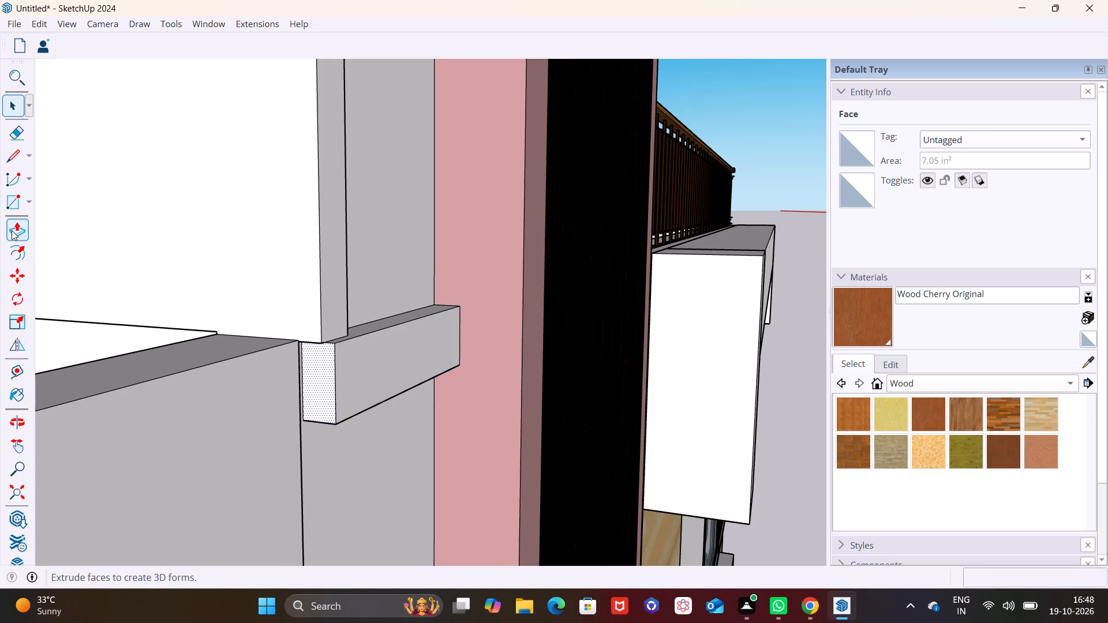
click(12, 230)
click(316, 374)
click(162, 399)
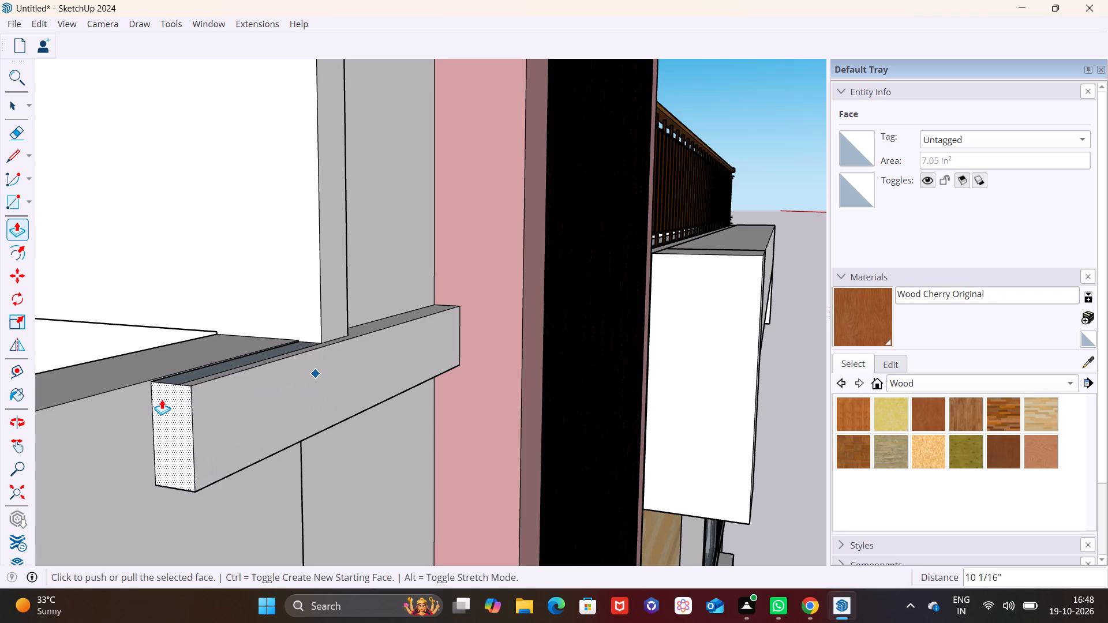
Draw a line about 1 13/16 in long across the bar's underside near its tower end.
scroll(310, 411, down, 3)
middle_drag(328, 413, 121, 308)
scroll(465, 424, down, 2)
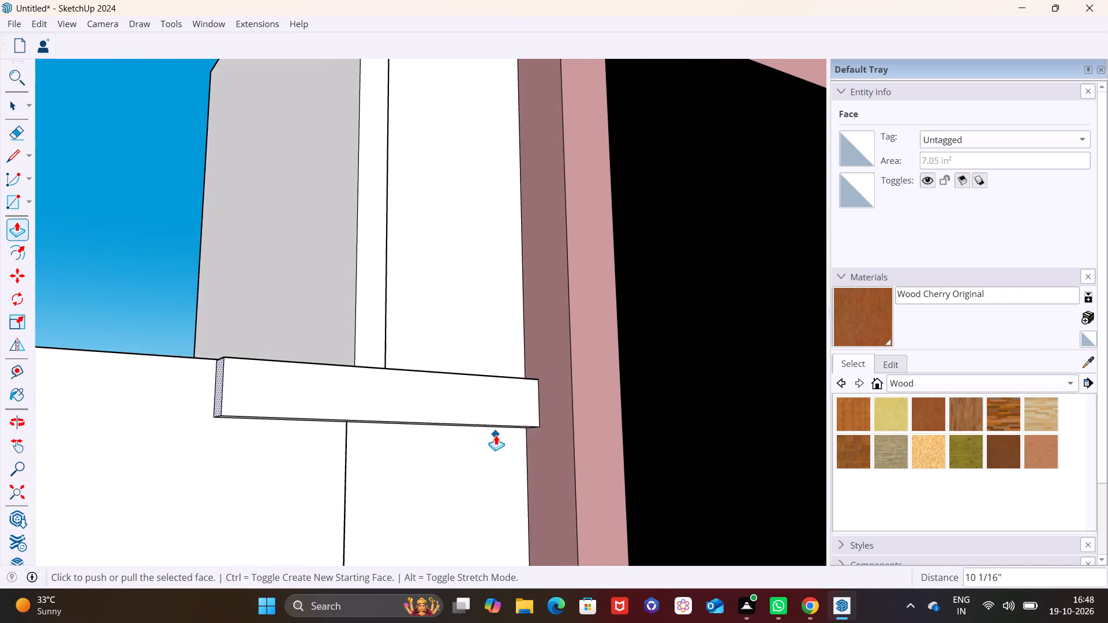
middle_drag(493, 435, 361, 380)
scroll(356, 376, up, 5)
middle_drag(401, 378, 413, 284)
shift+middle_drag(540, 445, 470, 347)
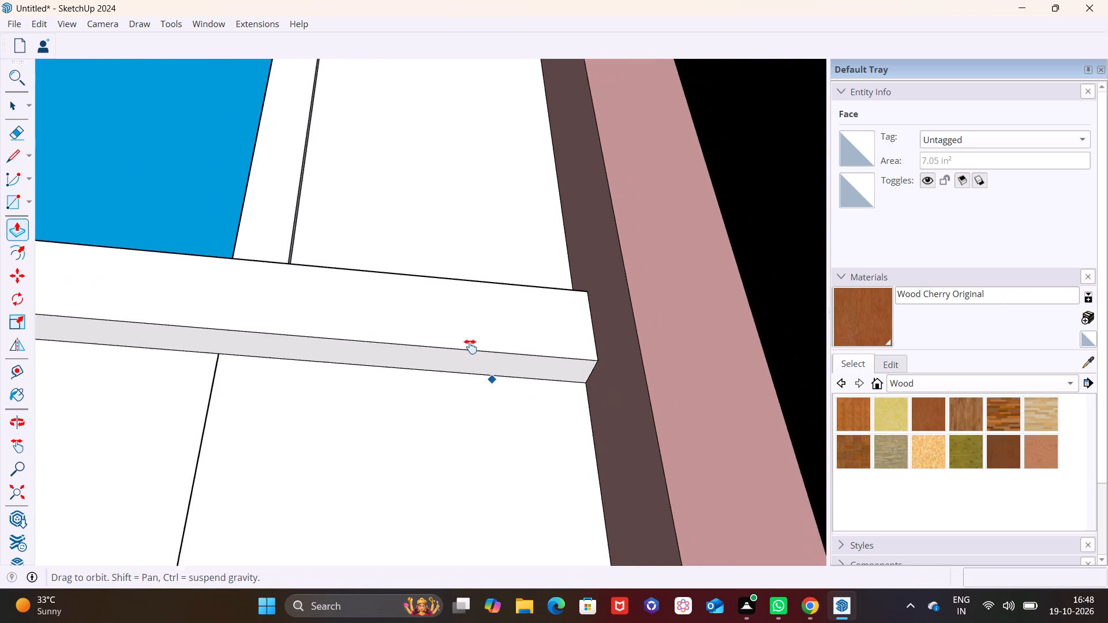
shift+middle_drag(470, 347, 450, 321)
scroll(458, 331, up, 2)
click(14, 155)
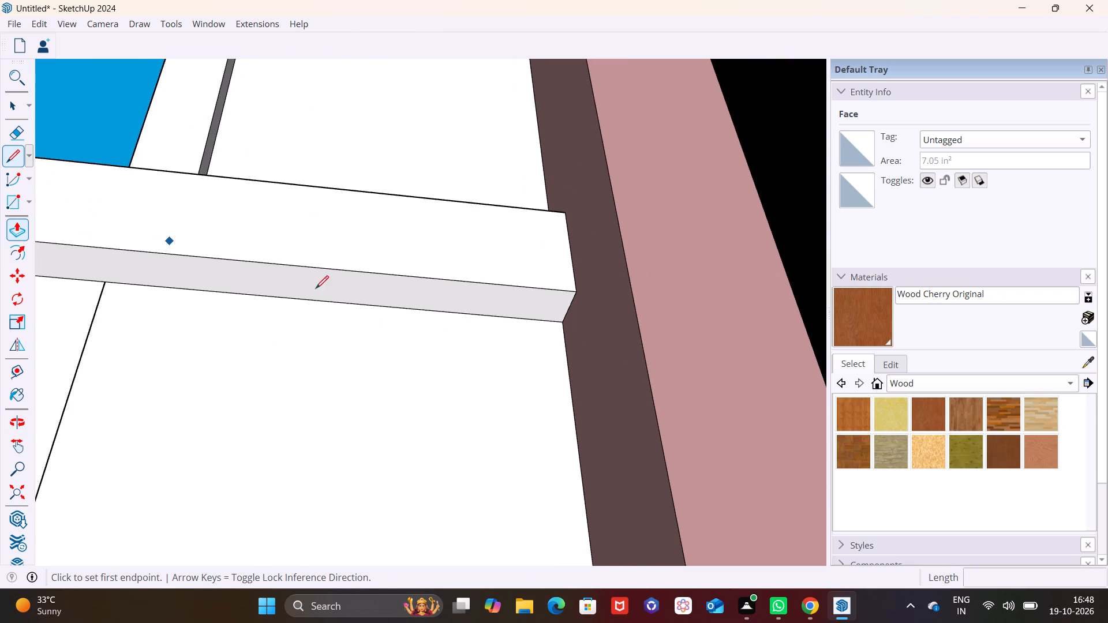
click(497, 316)
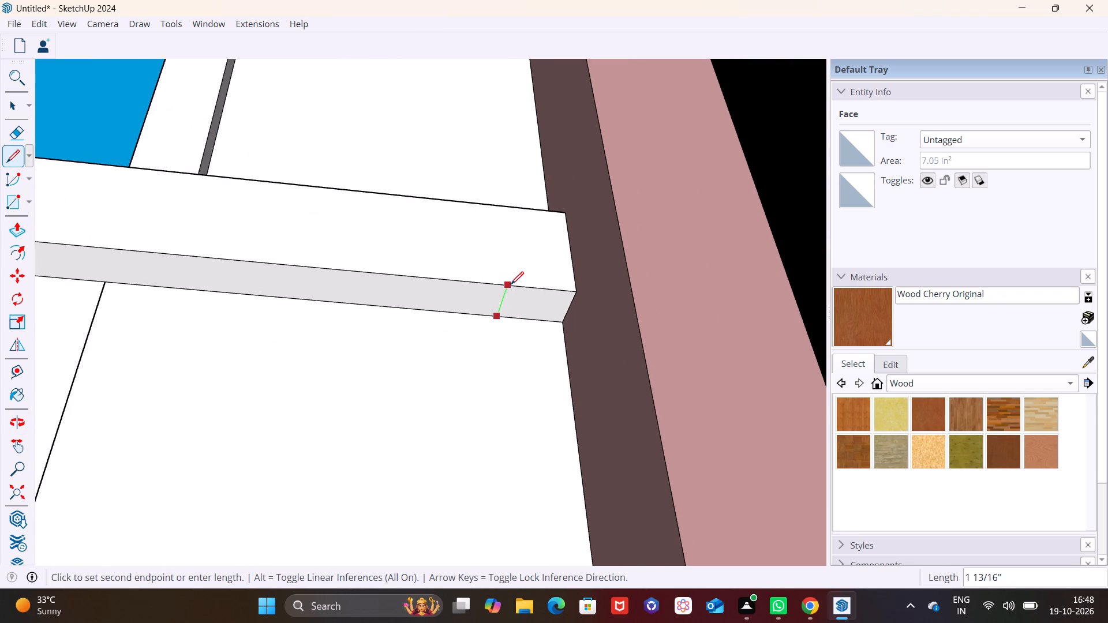
click(511, 284)
Push/Pull the small underside face next to the tower down about 5 7/16 in as a leg.
key(space)
click(540, 302)
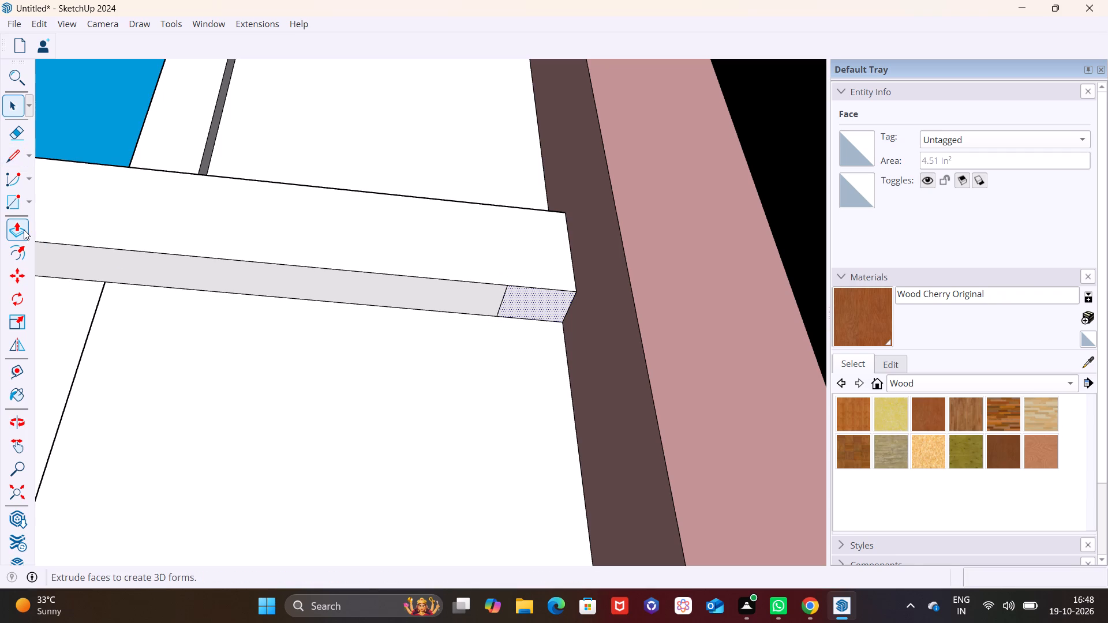
click(24, 230)
click(525, 304)
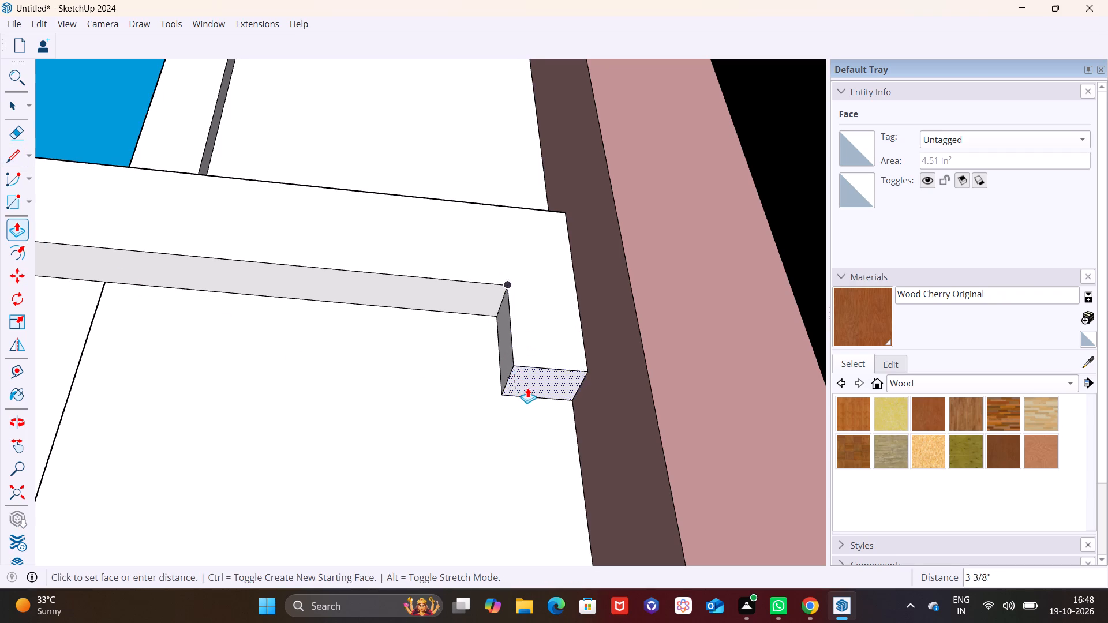
scroll(529, 388, down, 2)
middle_drag(529, 381, 491, 546)
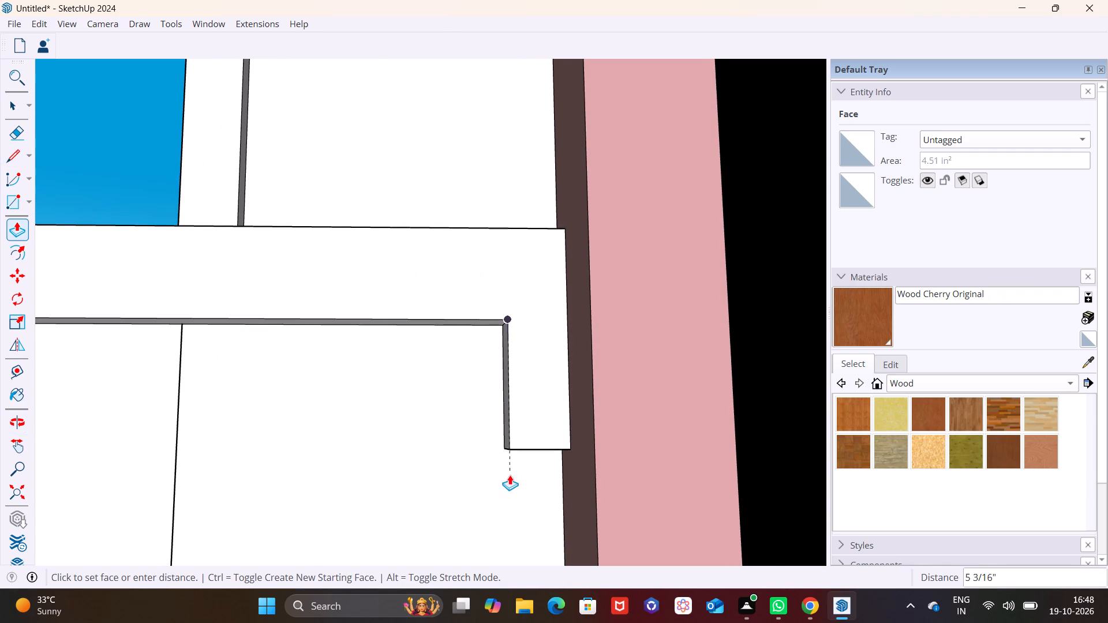
click(510, 475)
Extend the leg further down along the tower by Push/Pulling its bottom face.
scroll(516, 453, down, 7)
shift+middle_drag(515, 451, 348, 421)
scroll(394, 430, down, 5)
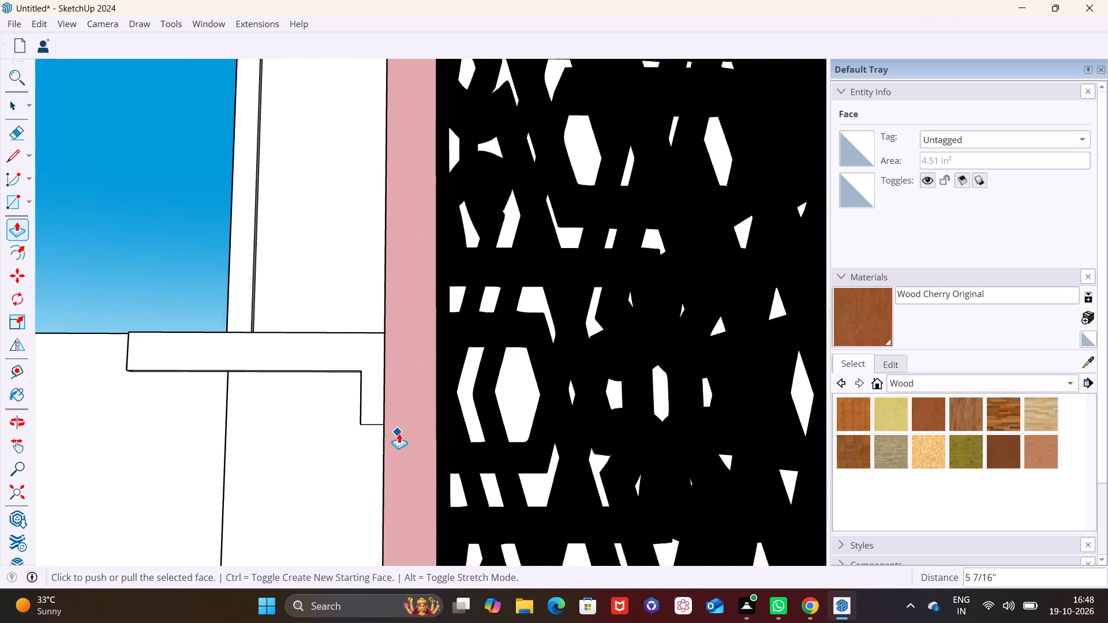
scroll(399, 433, down, 12)
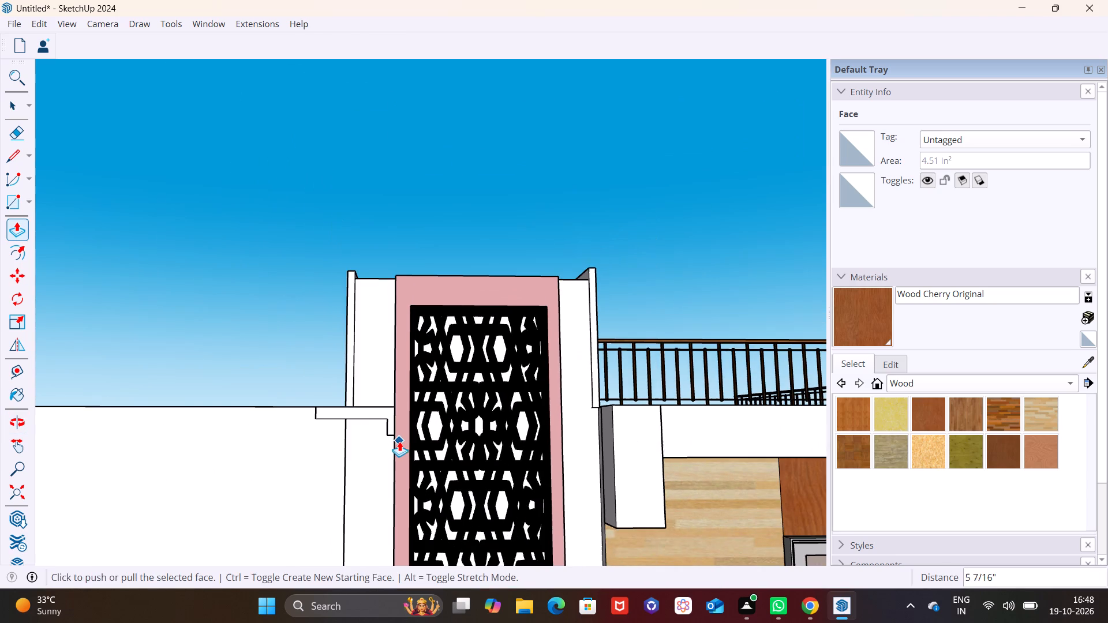
scroll(425, 441, down, 3)
middle_drag(417, 440, 368, 354)
scroll(347, 367, up, 2)
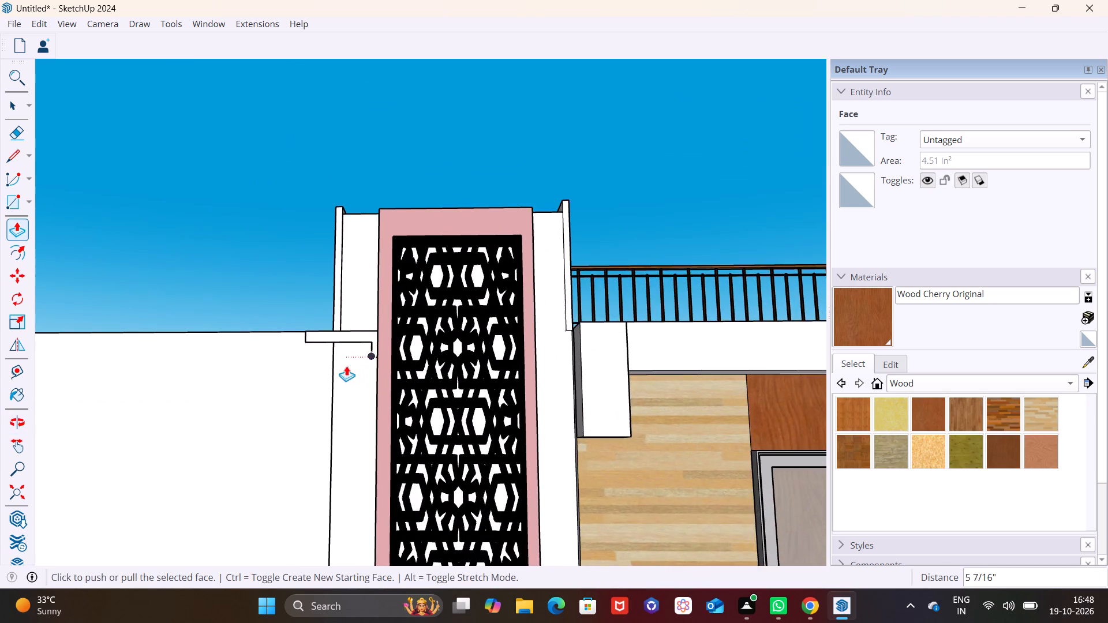
scroll(339, 361, up, 2)
scroll(362, 349, down, 3)
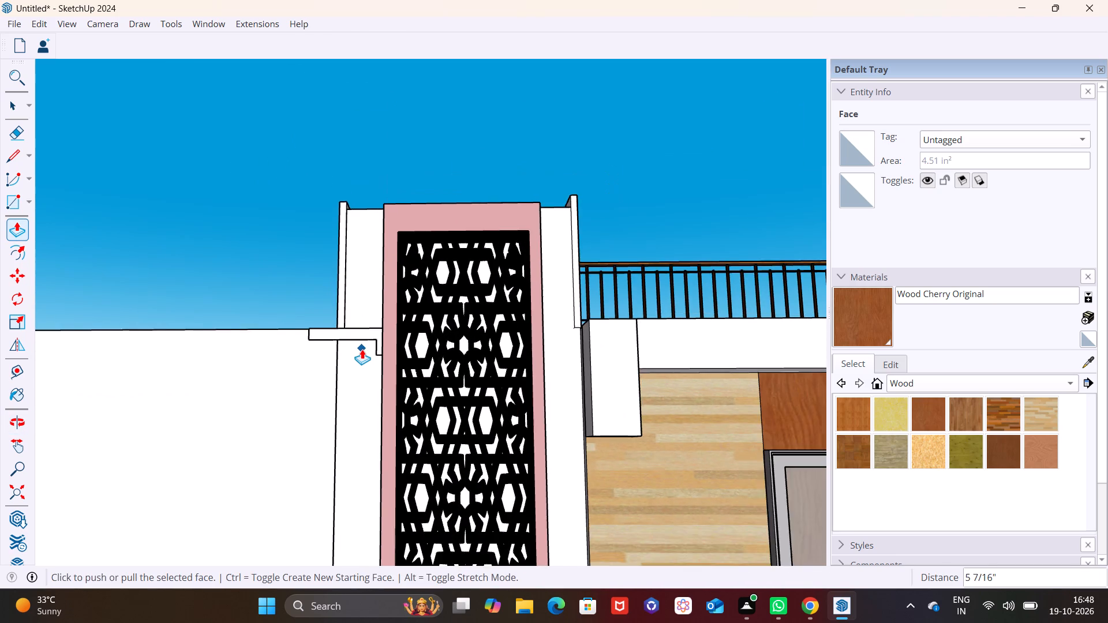
scroll(363, 354, up, 18)
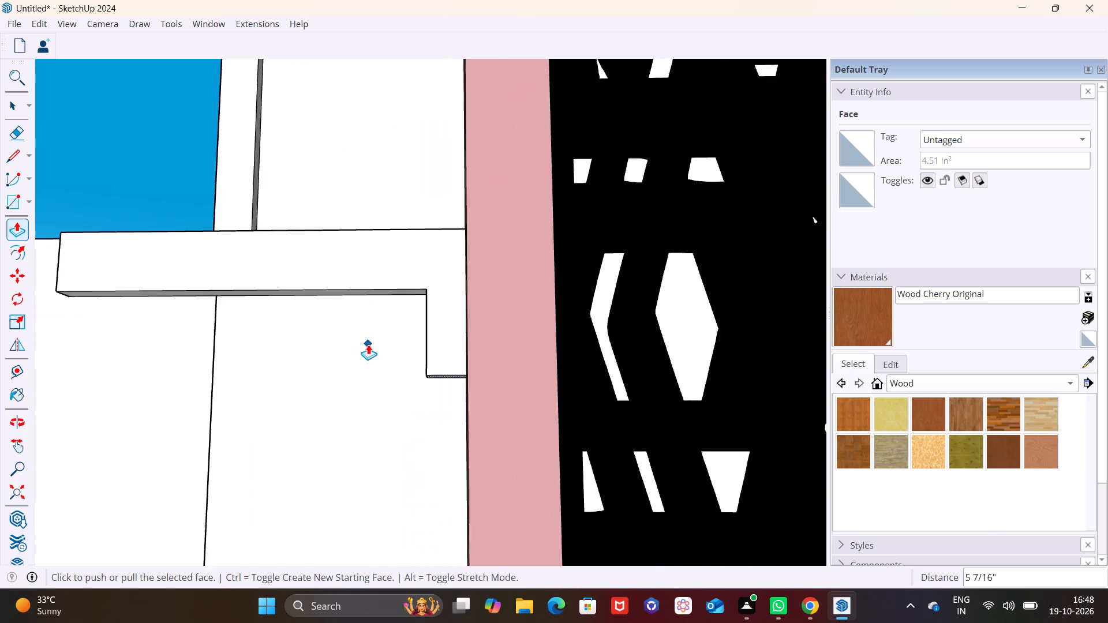
shift+middle_drag(401, 277, 461, 129)
shift+scroll(401, 277, up, 1)
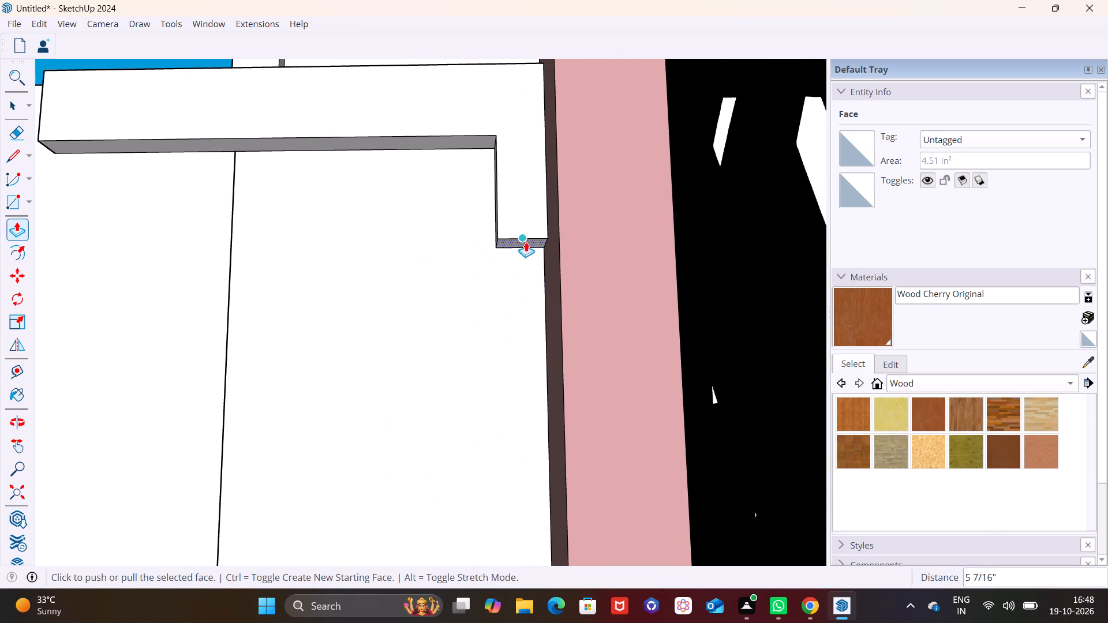
click(526, 242)
click(508, 476)
Push/Pull the underside of the bar's horizontal arm down about 5 5/16 in.
key(space)
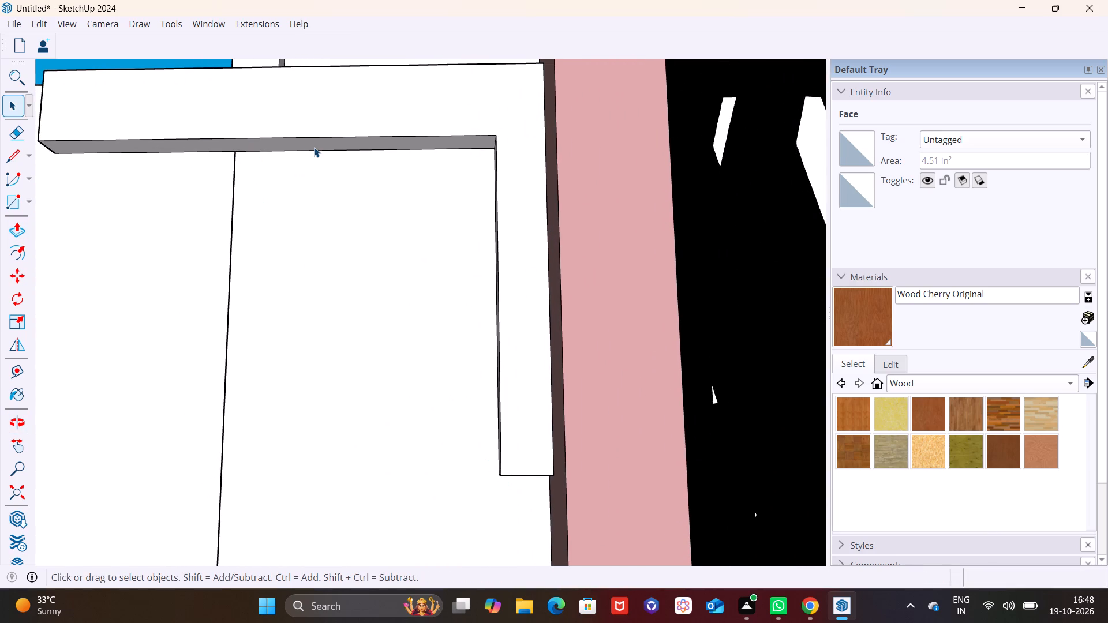
click(314, 147)
drag(16, 230, 22, 227)
click(220, 141)
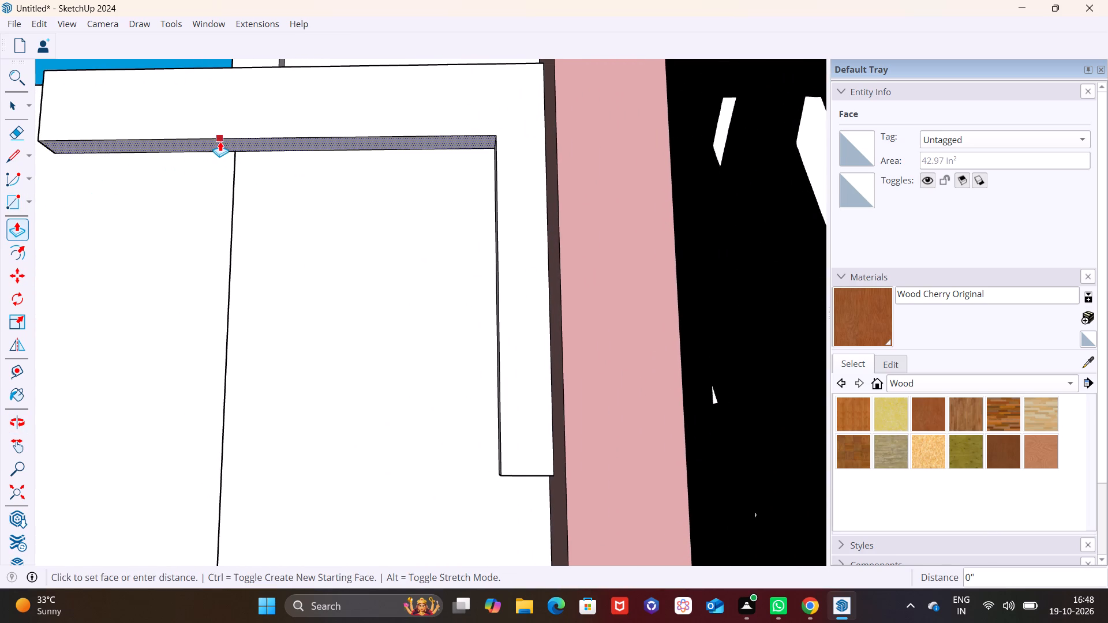
click(220, 240)
Widen the leg by Push/Pulling its side face about 9 1/16 in away from the tower.
middle_drag(418, 208, 652, 220)
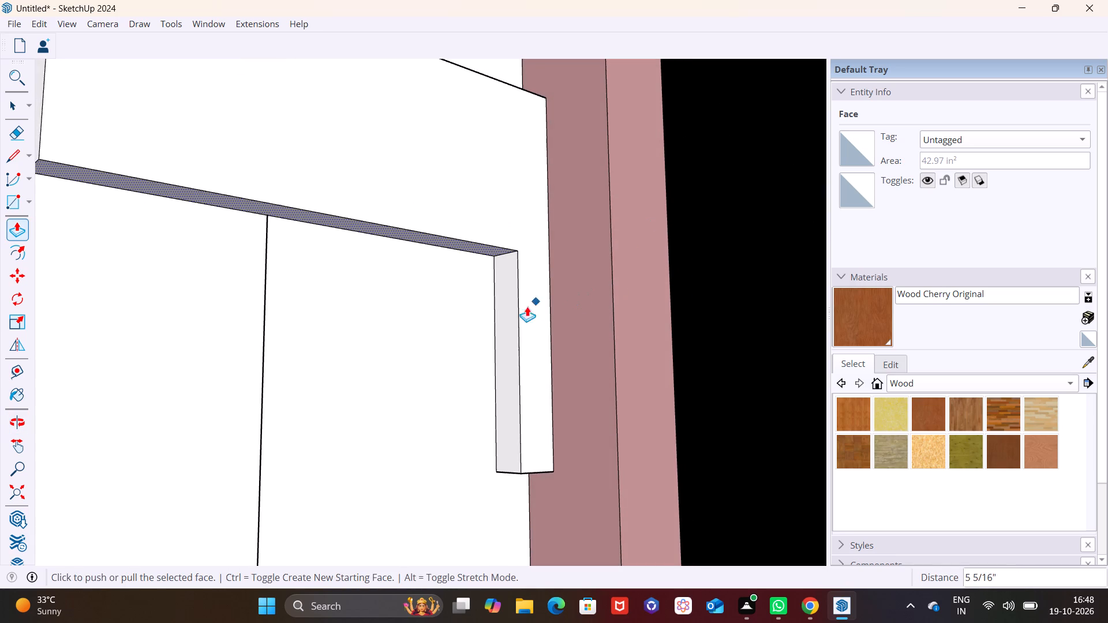
click(509, 311)
key(space)
click(509, 309)
click(23, 227)
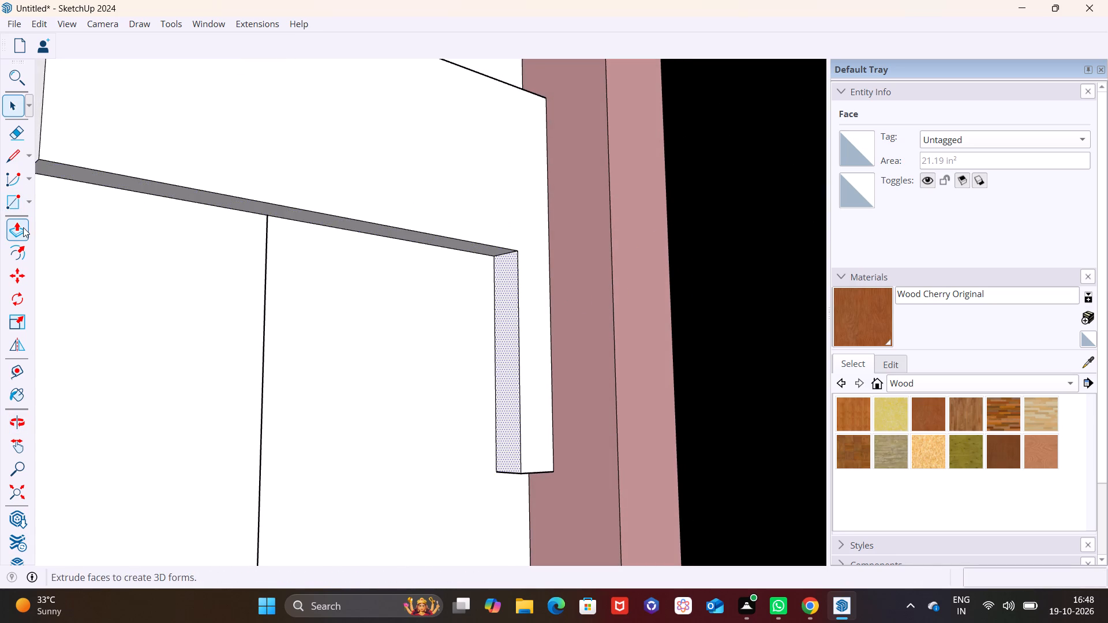
click(508, 320)
click(368, 331)
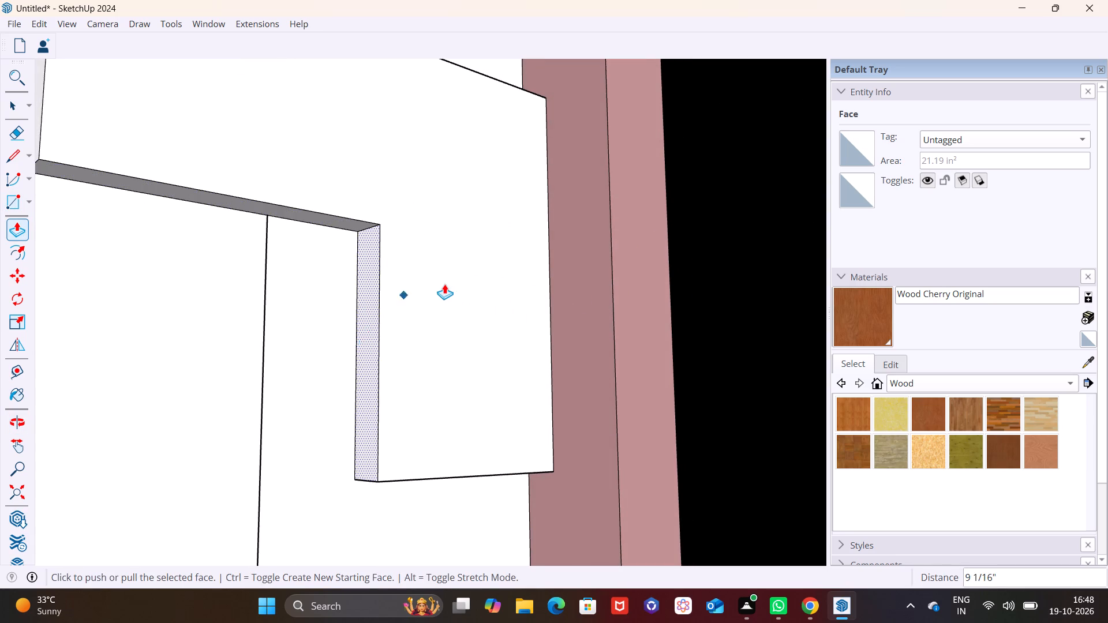
Open the white block group at the roof beam's tower end and Push/Pull its front face back about 6 1/16 in.
scroll(444, 284, down, 17)
middle_drag(433, 330, 197, 371)
scroll(320, 341, down, 3)
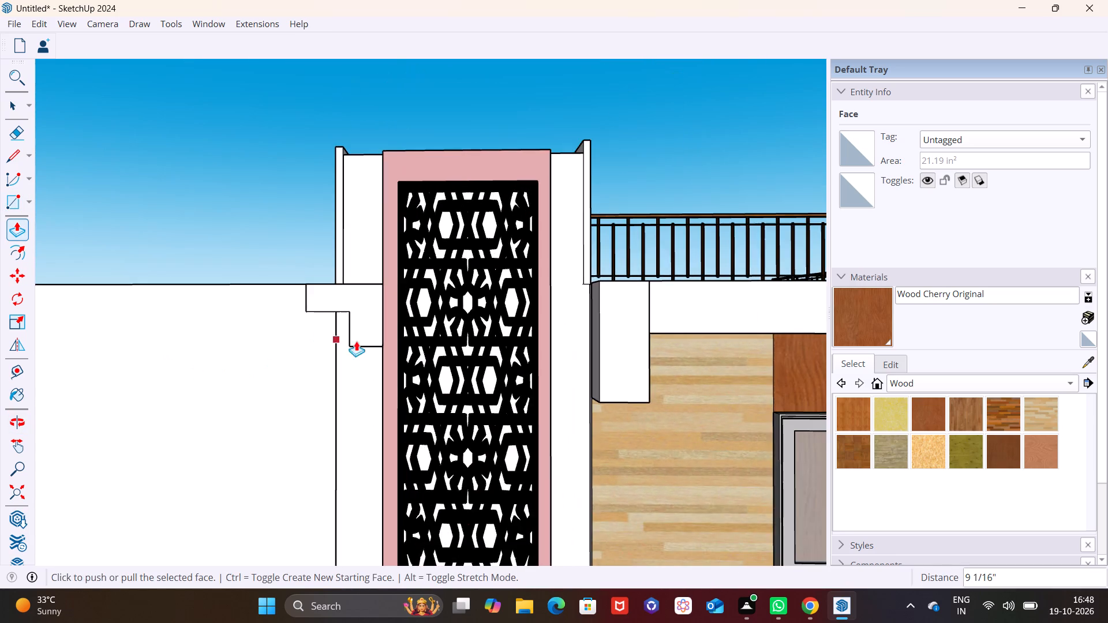
scroll(667, 299, up, 7)
scroll(629, 332, down, 8)
middle_drag(614, 334, 353, 299)
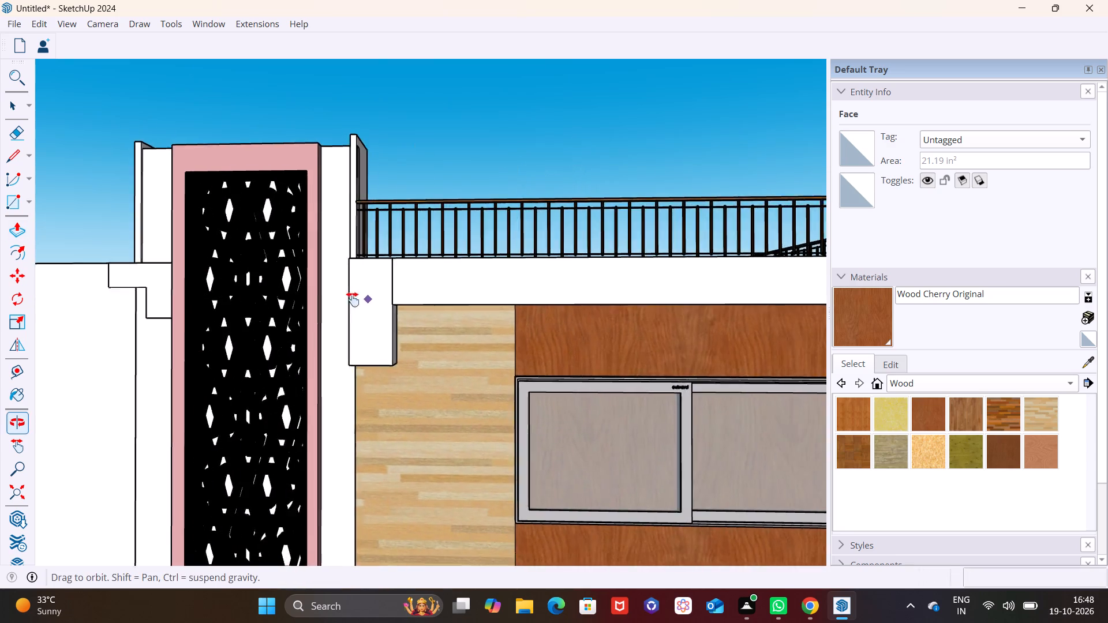
middle_drag(353, 299, 309, 291)
middle_drag(392, 316, 682, 402)
middle_drag(494, 341, 533, 391)
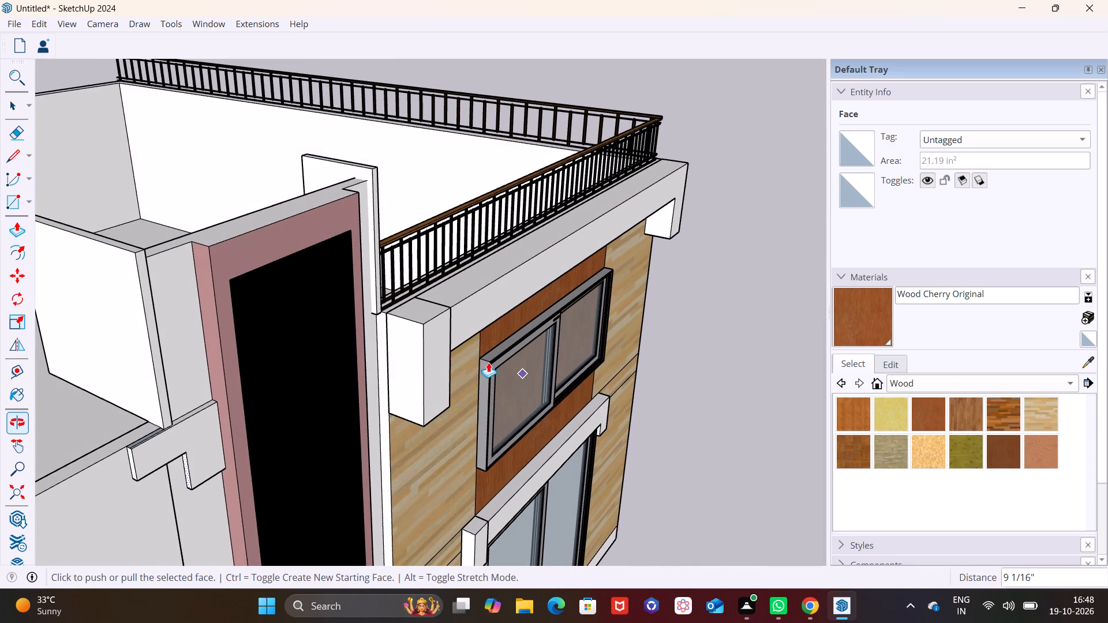
key(space)
click(434, 352)
triple_click(447, 347)
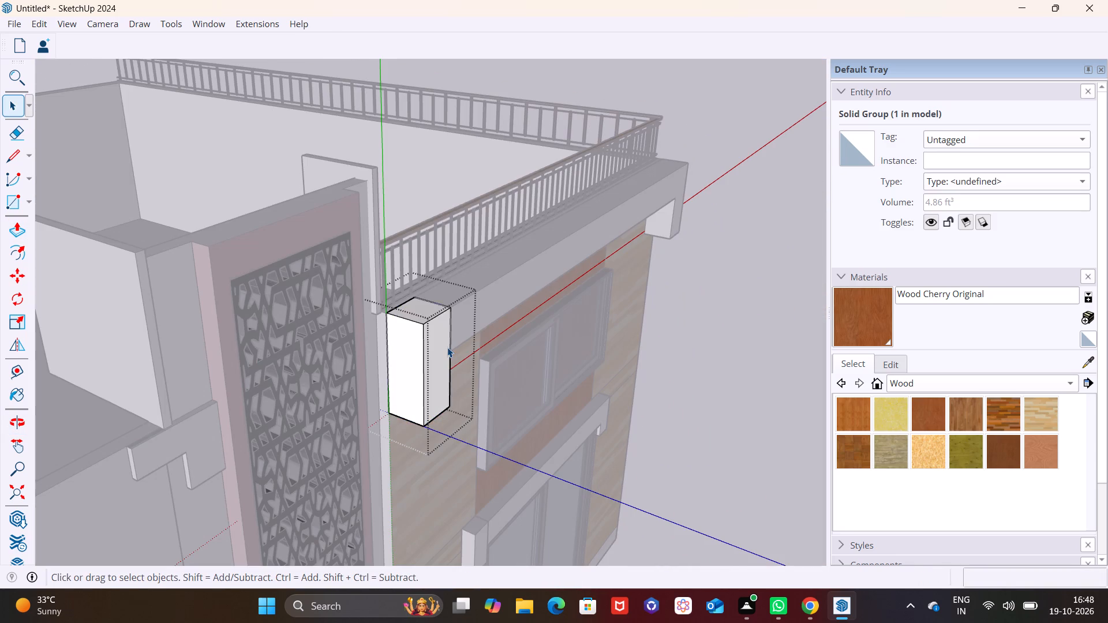
click(428, 348)
click(431, 346)
click(10, 227)
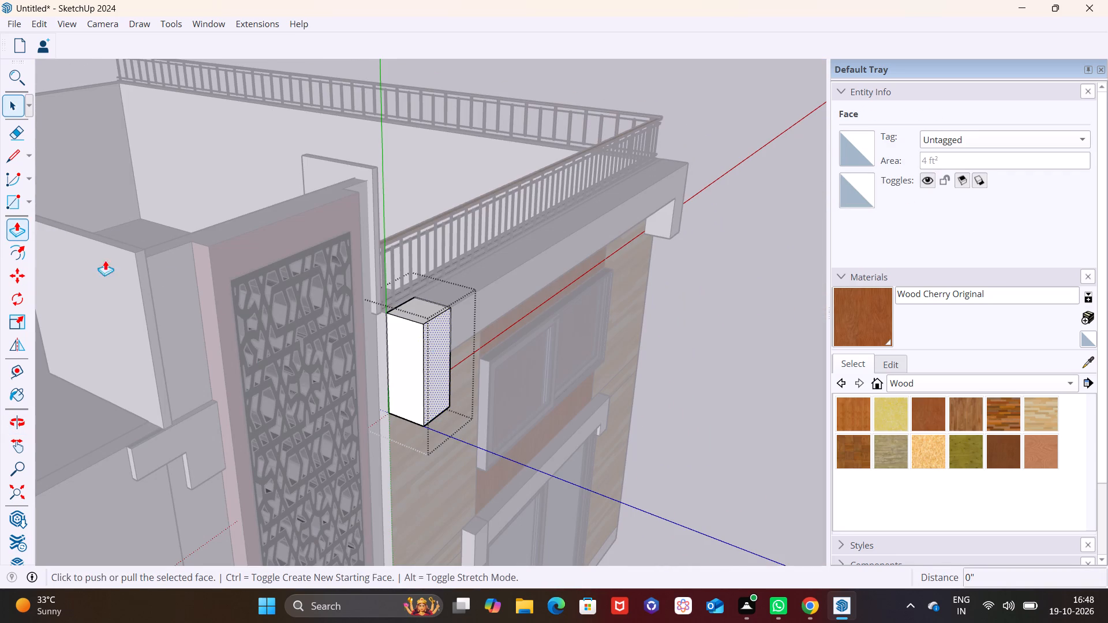
click(432, 336)
click(417, 331)
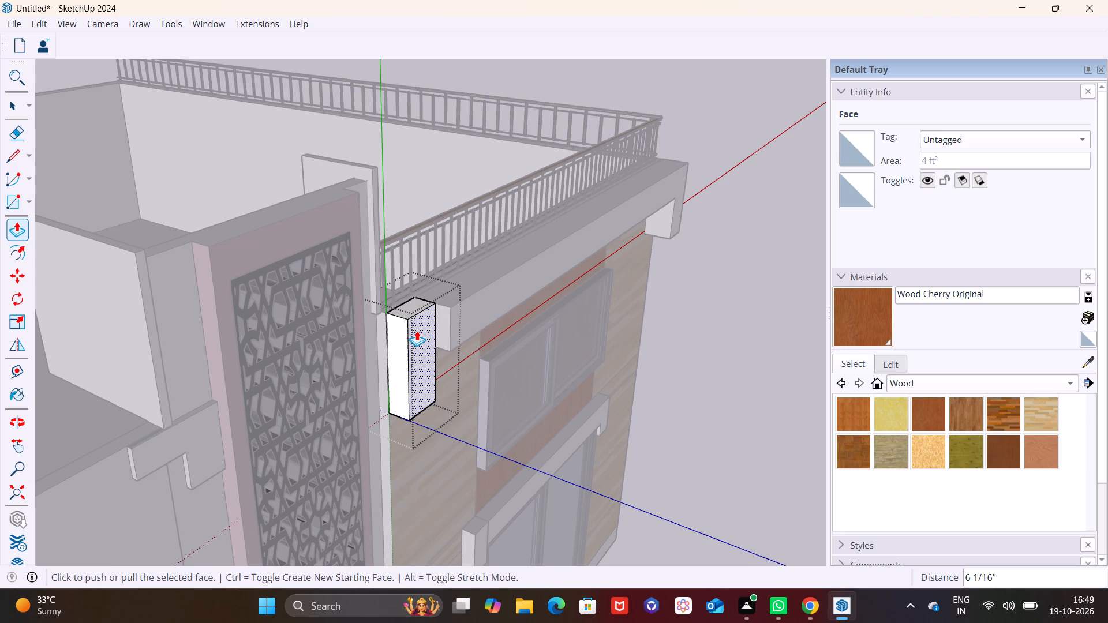
Push/Pull the roof beam's front face back about 6 1/16 in, flush with the white end block.
key(space)
click(486, 310)
triple_click(485, 309)
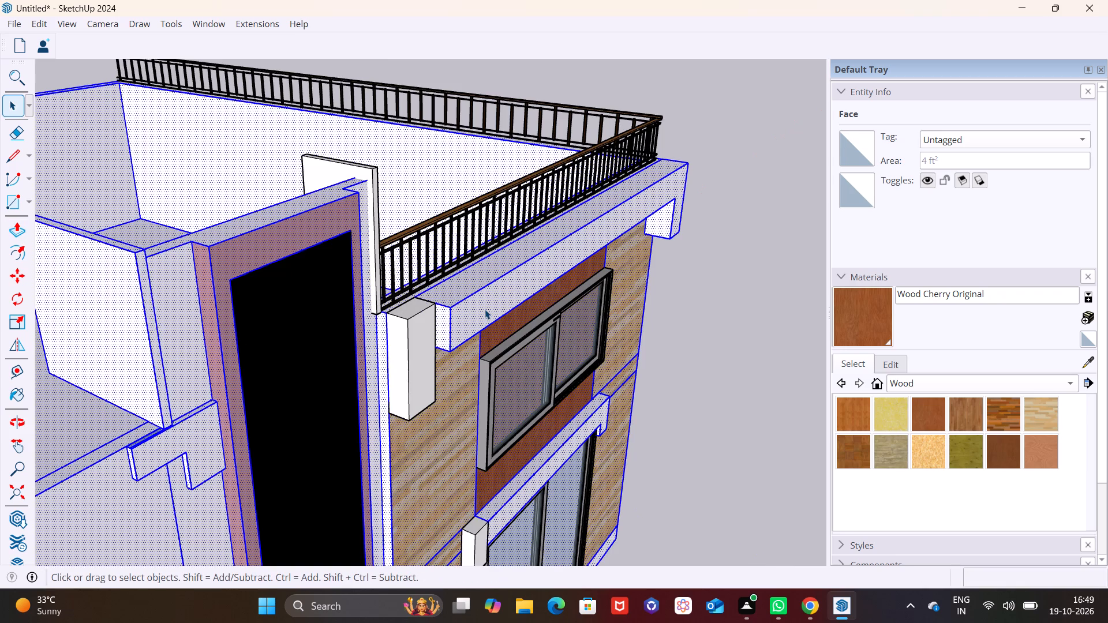
click(483, 309)
click(464, 307)
click(481, 311)
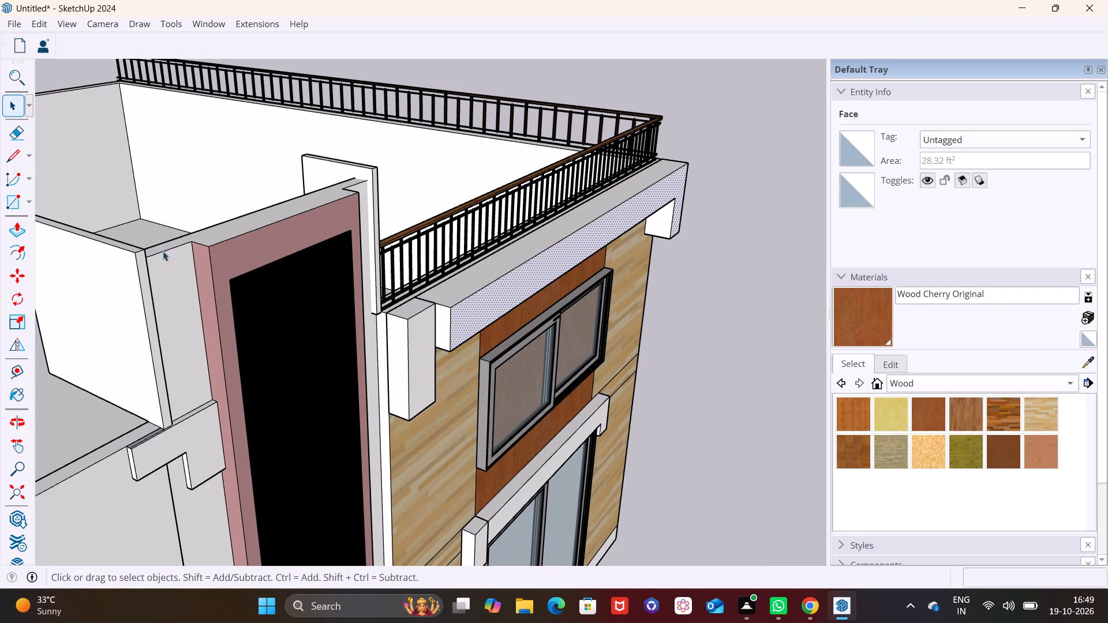
click(5, 226)
click(13, 227)
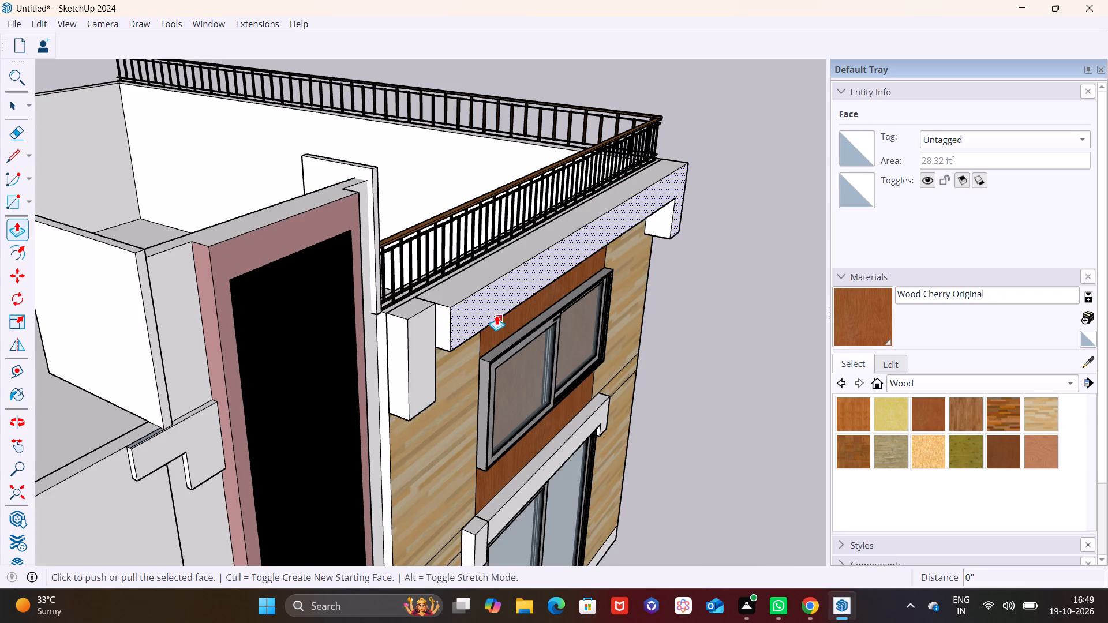
click(496, 315)
click(436, 332)
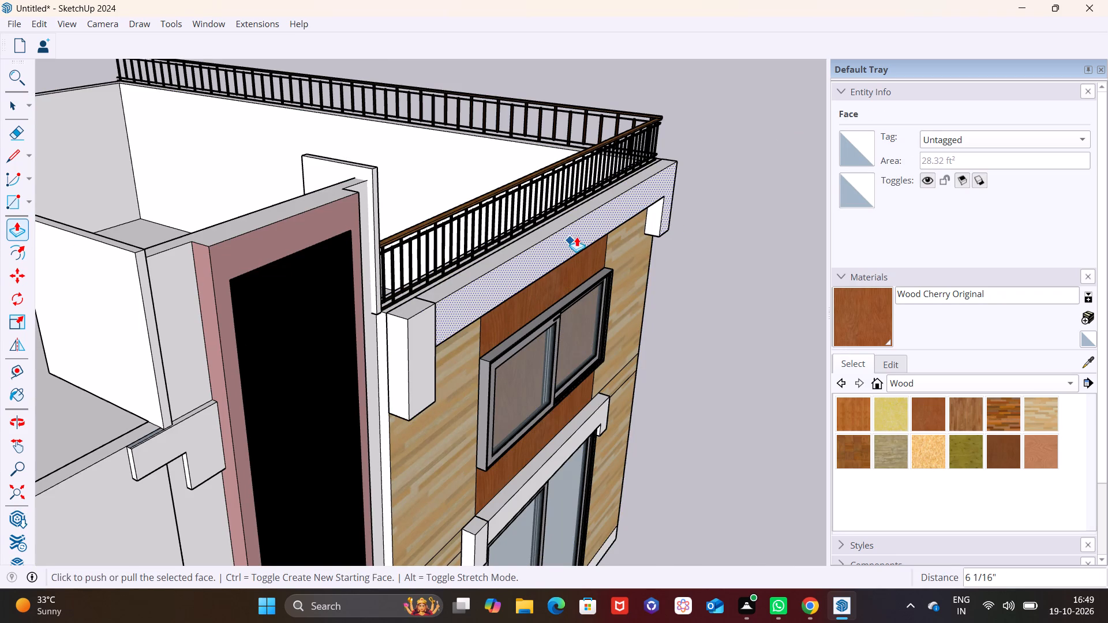
Push/Pull the stepped bracket's front face outward about 4 1/4 in.
key(space)
click(710, 304)
scroll(584, 350, up, 1)
middle_drag(576, 350, 350, 320)
scroll(304, 310, down, 3)
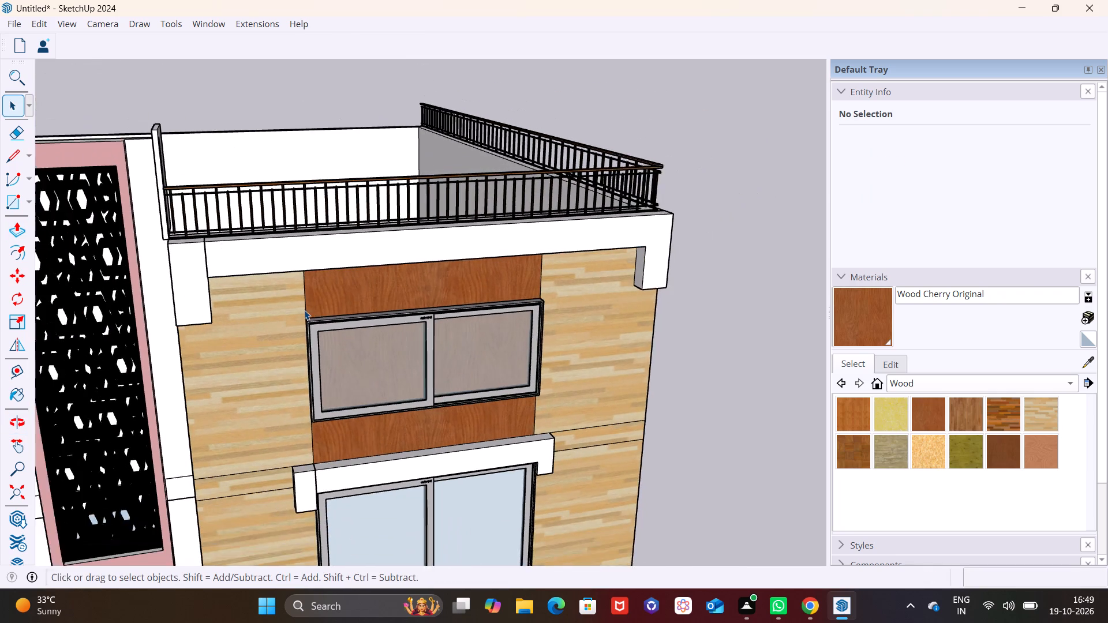
scroll(304, 310, down, 1)
shift+middle_drag(304, 325, 622, 354)
middle_drag(390, 288, 566, 306)
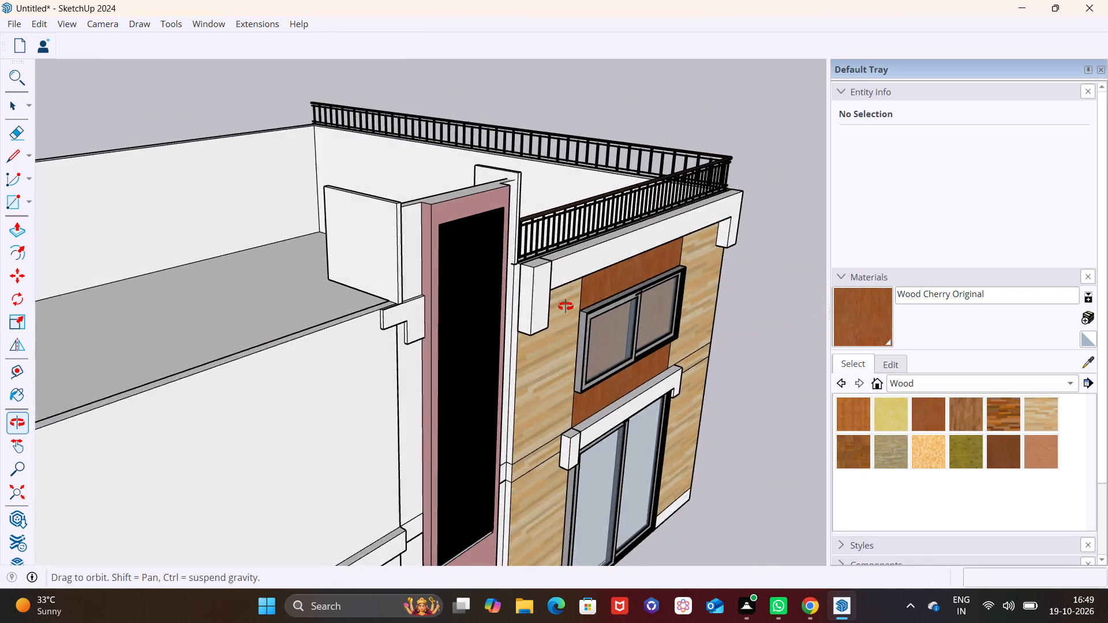
middle_drag(566, 306, 619, 314)
scroll(462, 322, up, 3)
click(420, 323)
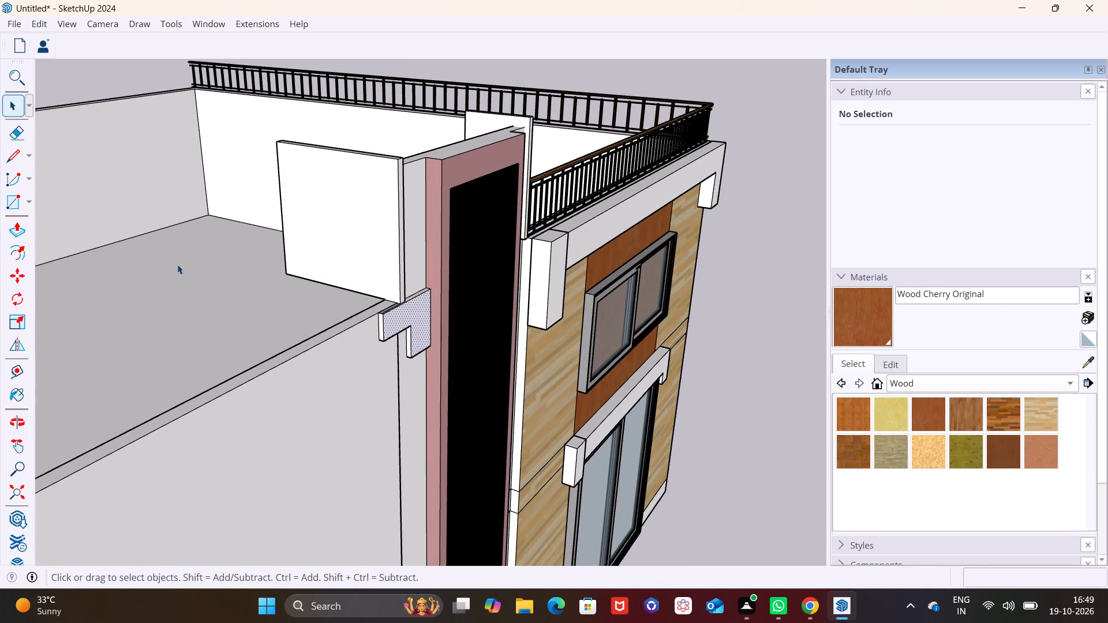
drag(13, 228, 19, 228)
click(418, 325)
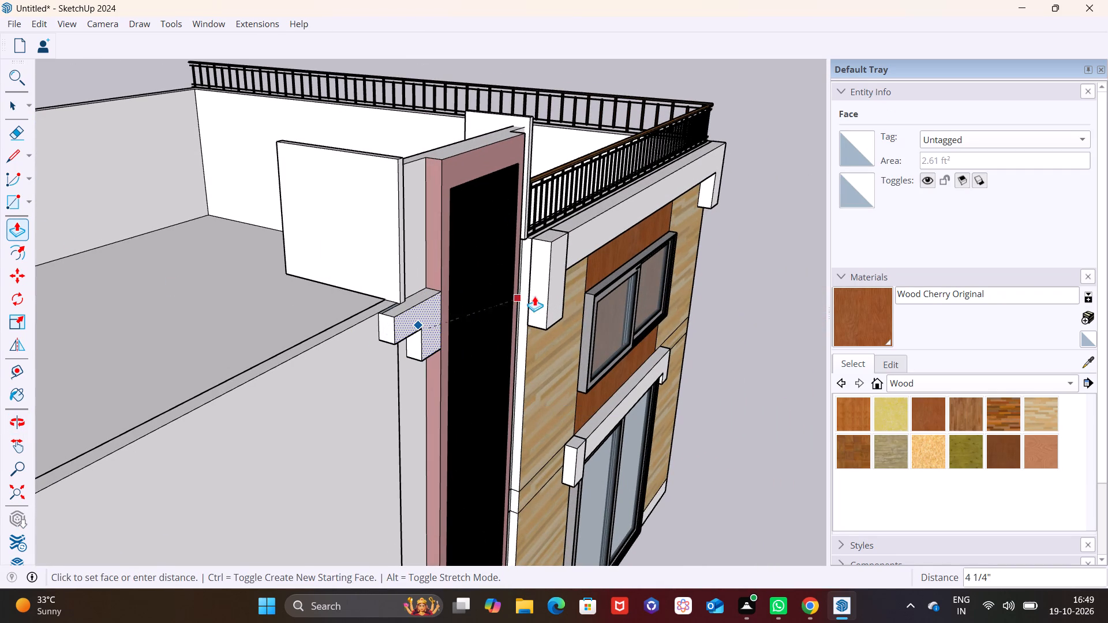
click(547, 292)
Push/Pull the end face of the stepped bracket's upper arm away from the tower by about 7 ft 4 7/16 in.
middle_drag(427, 373, 194, 303)
scroll(216, 245, up, 5)
shift+middle_drag(222, 245, 504, 256)
middle_drag(486, 261, 668, 332)
key(space)
click(477, 245)
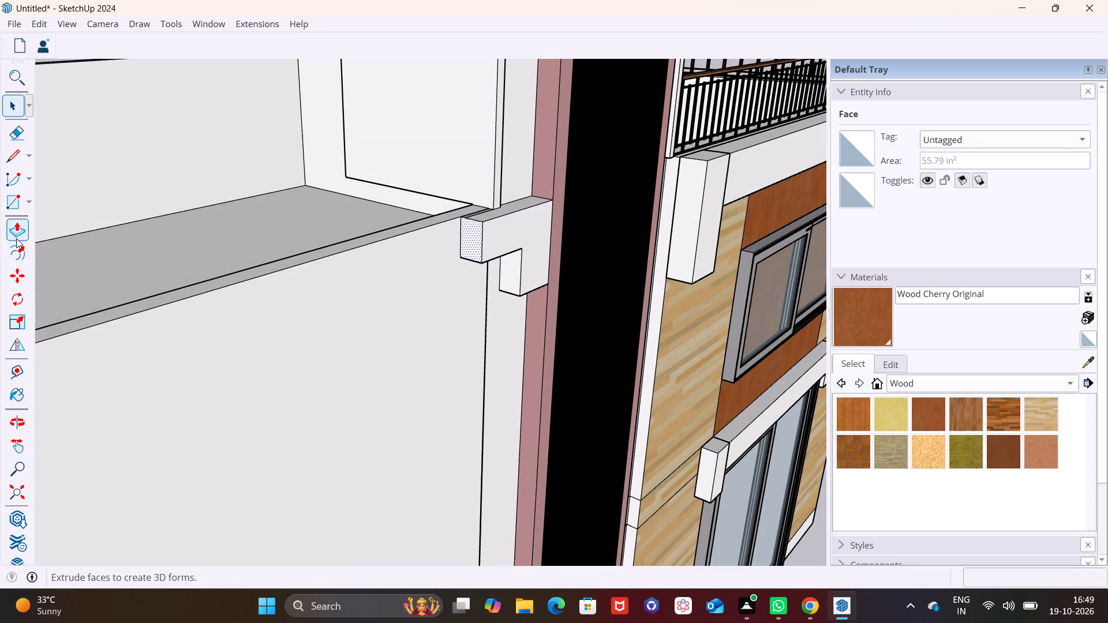
click(16, 238)
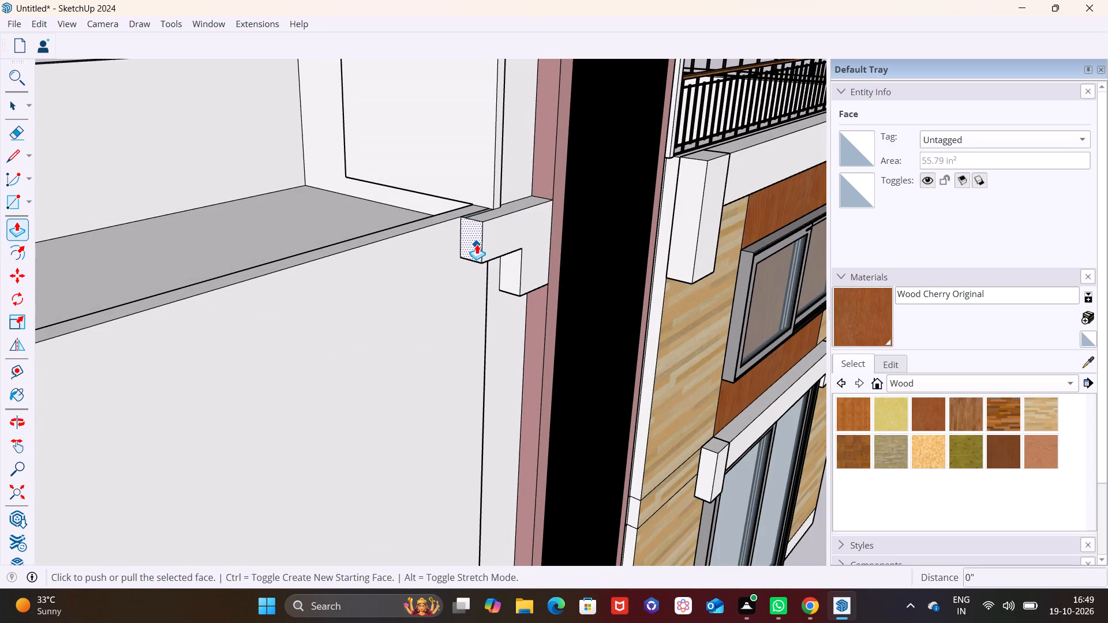
click(477, 244)
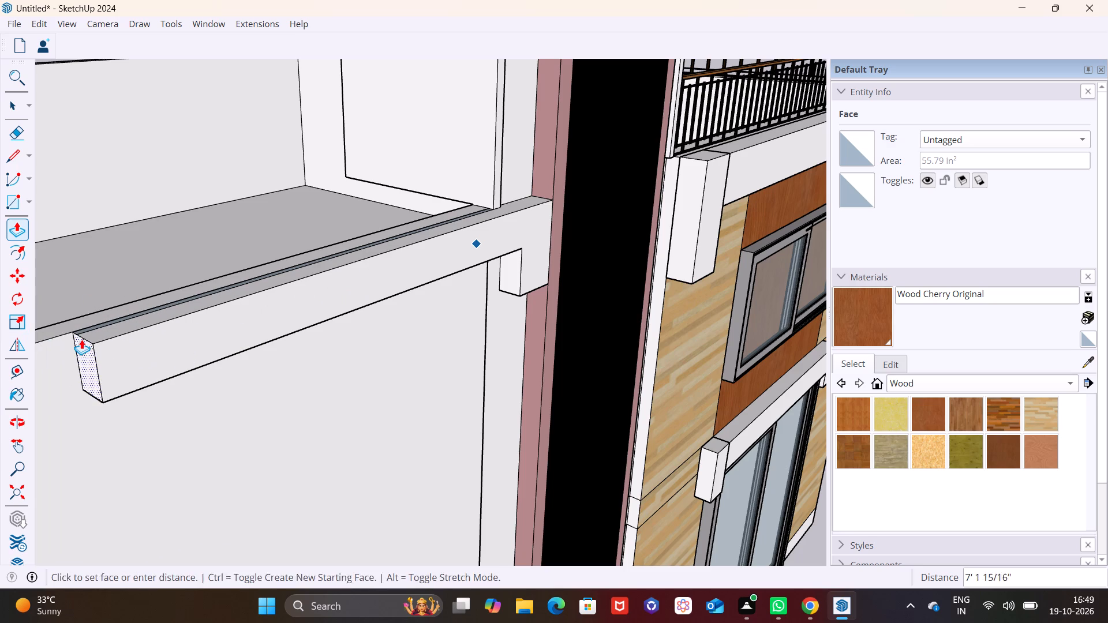
click(63, 340)
Push/Pull the underside of the bracket's leg beside the tower downward about 9 1/16 in.
scroll(343, 369, down, 4)
middle_drag(377, 369, 261, 284)
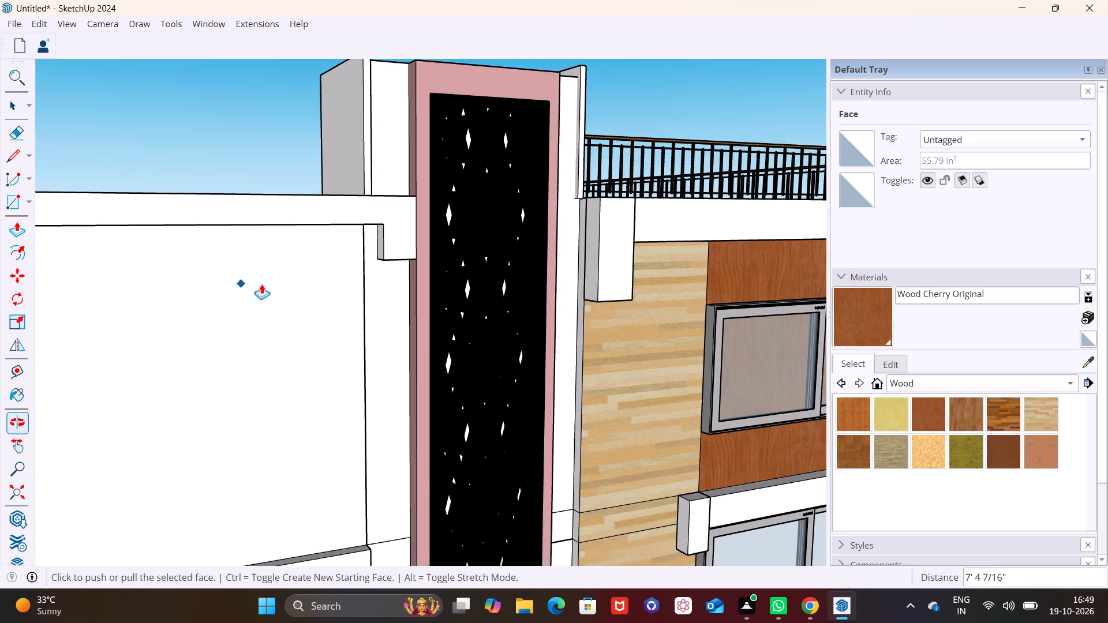
middle_drag(261, 284, 242, 286)
scroll(414, 268, up, 11)
middle_drag(380, 248, 413, 102)
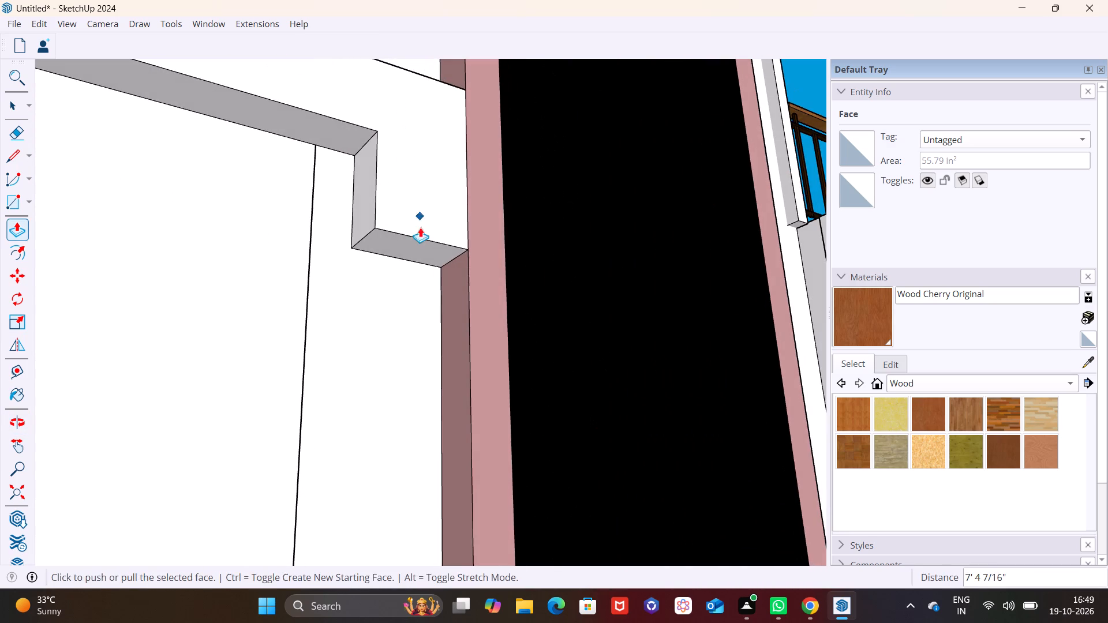
key(space)
click(411, 241)
click(16, 231)
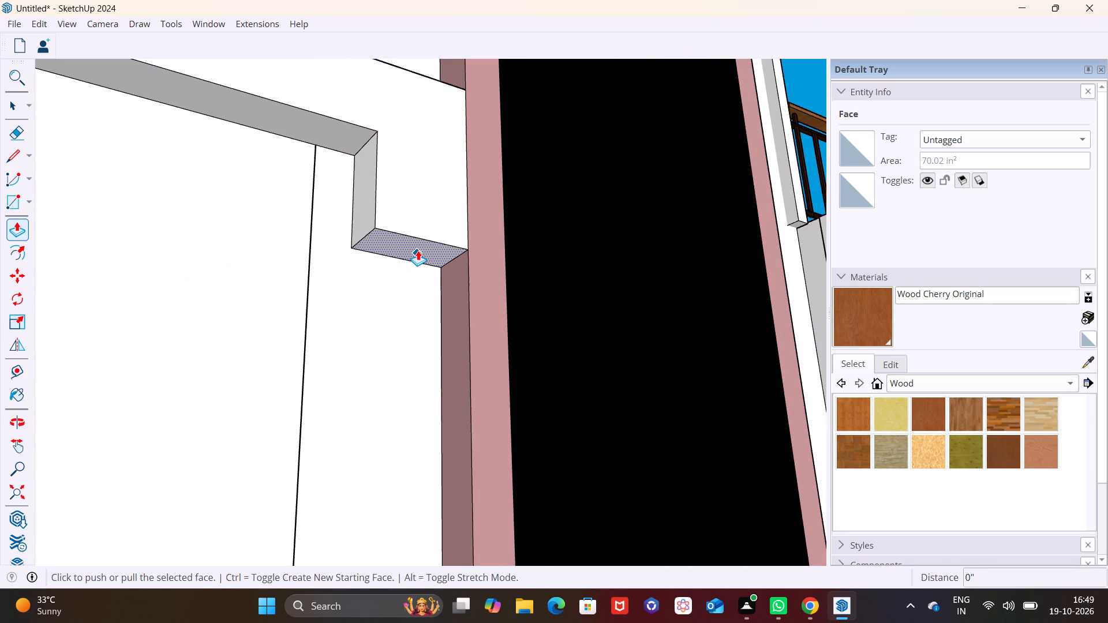
click(418, 250)
click(399, 327)
Extend the bracket leg's underside downward by a further 5 5/8 in or so with Push/Pull.
middle_drag(527, 301, 464, 456)
scroll(465, 456, down, 8)
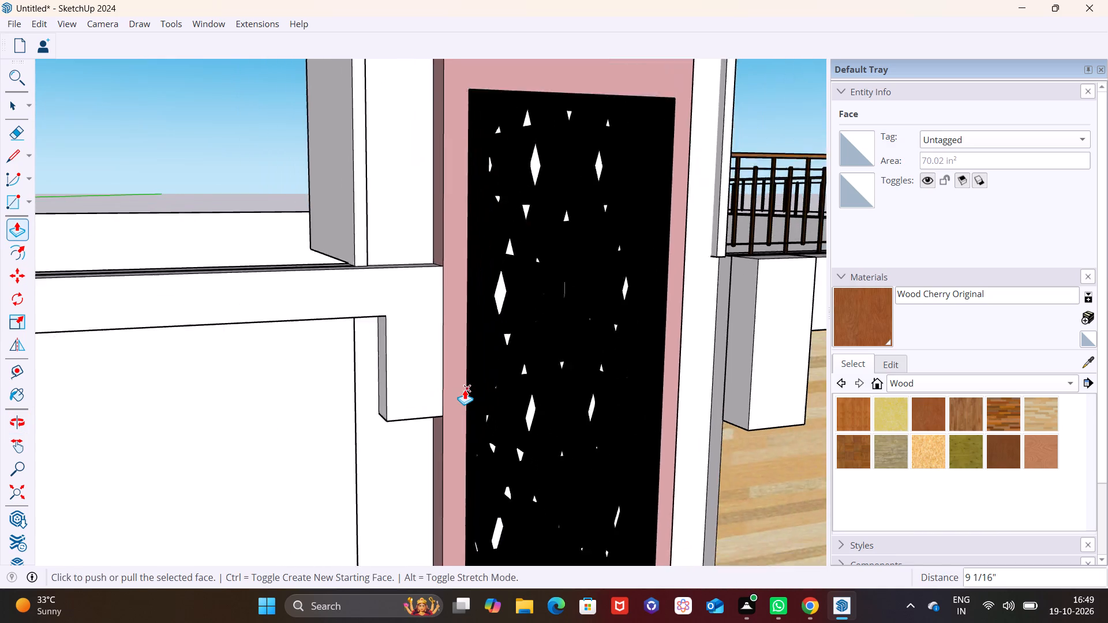
scroll(465, 389, down, 2)
scroll(429, 401, up, 5)
middle_drag(432, 393, 448, 211)
scroll(406, 380, up, 3)
click(418, 376)
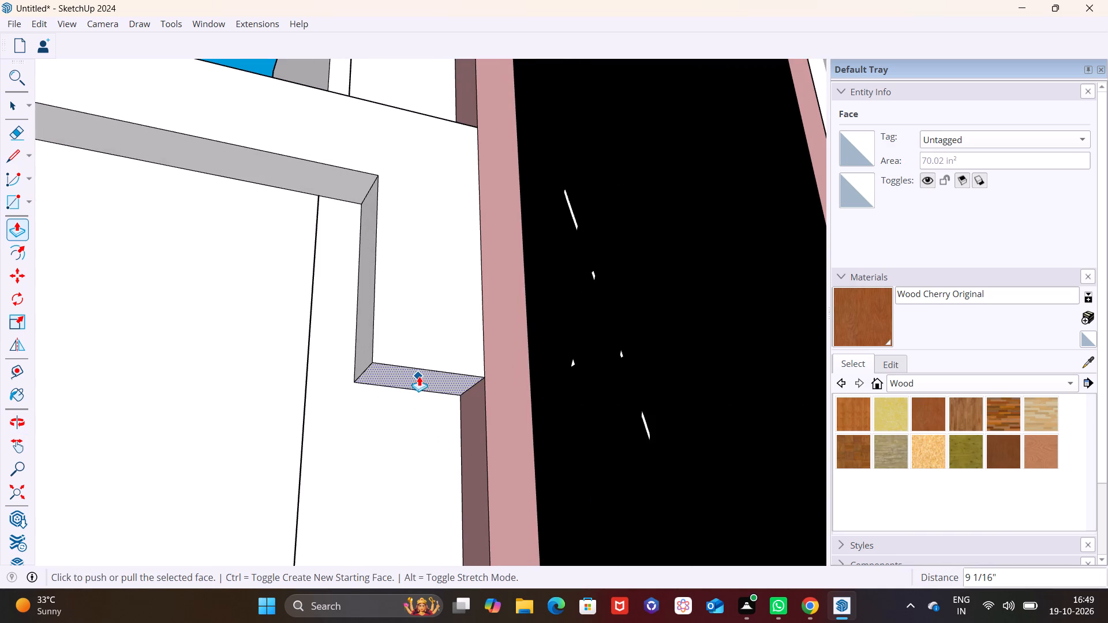
click(415, 433)
Push/Pull the bracket's front face outward about 6 11/16 in, aligned with the white end block across the tower.
scroll(467, 327, down, 11)
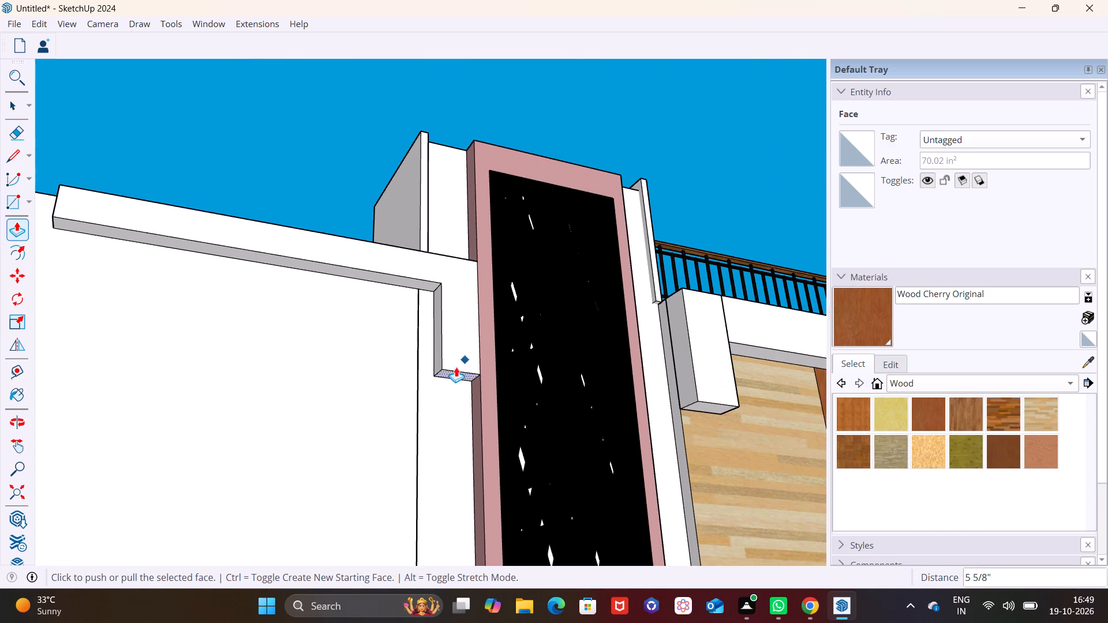
middle_drag(458, 365, 499, 483)
shift+middle_drag(512, 384, 339, 353)
middle_drag(366, 365, 454, 448)
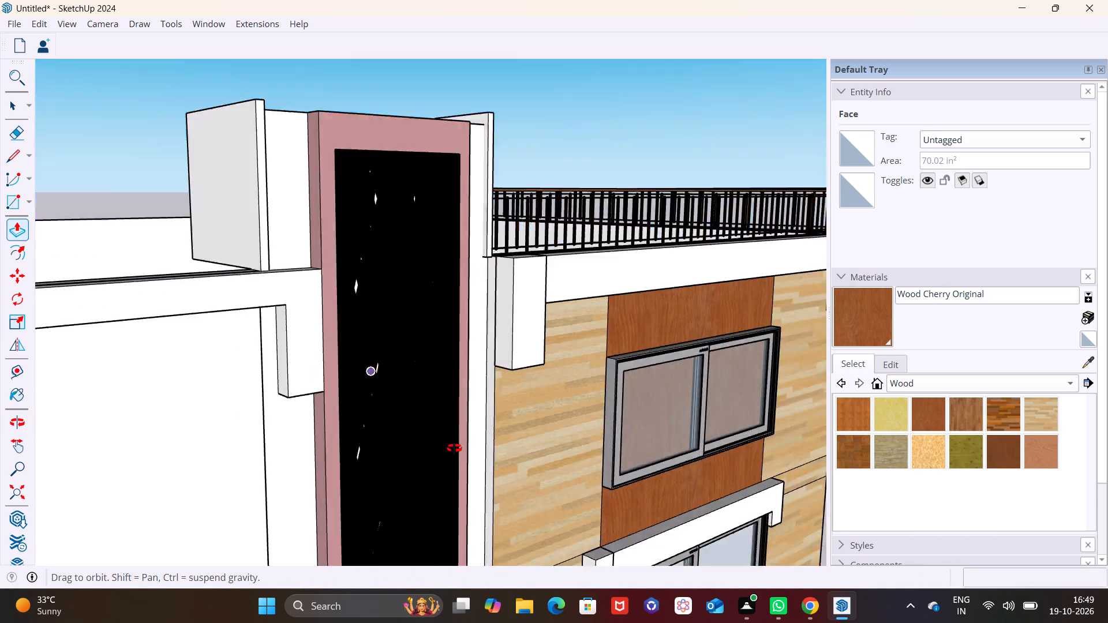
middle_drag(454, 448, 551, 507)
scroll(391, 386, up, 4)
key(space)
click(337, 374)
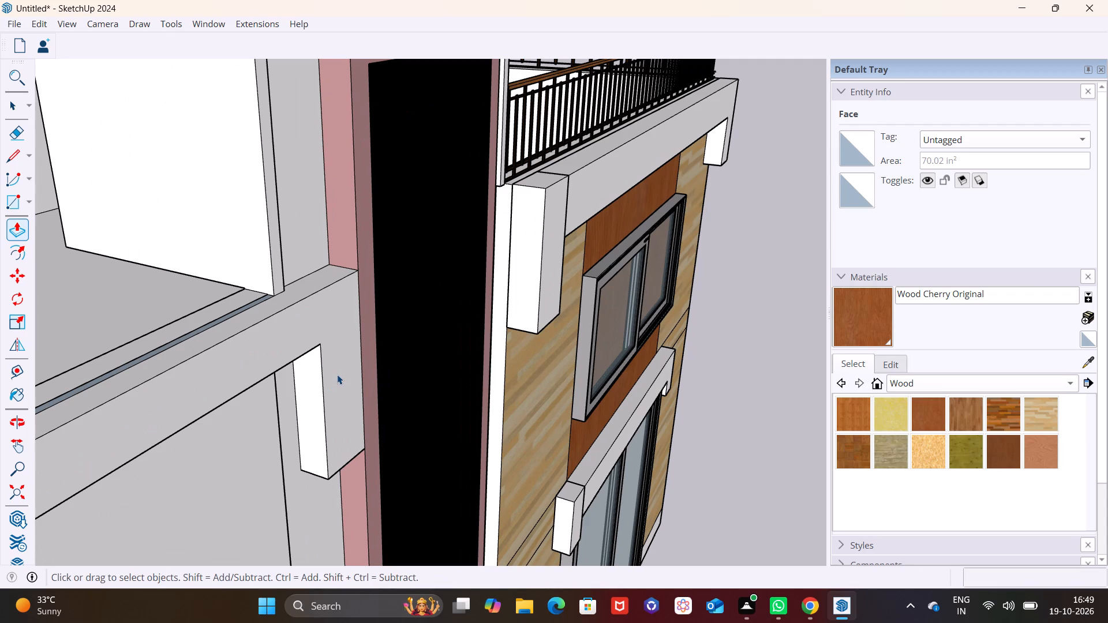
click(18, 224)
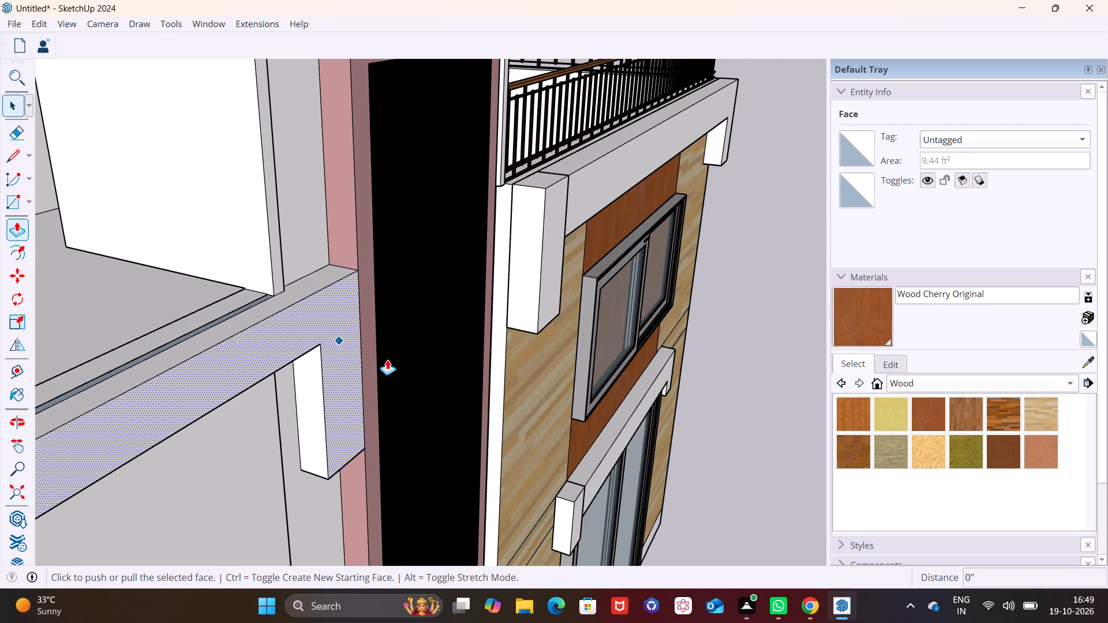
click(345, 366)
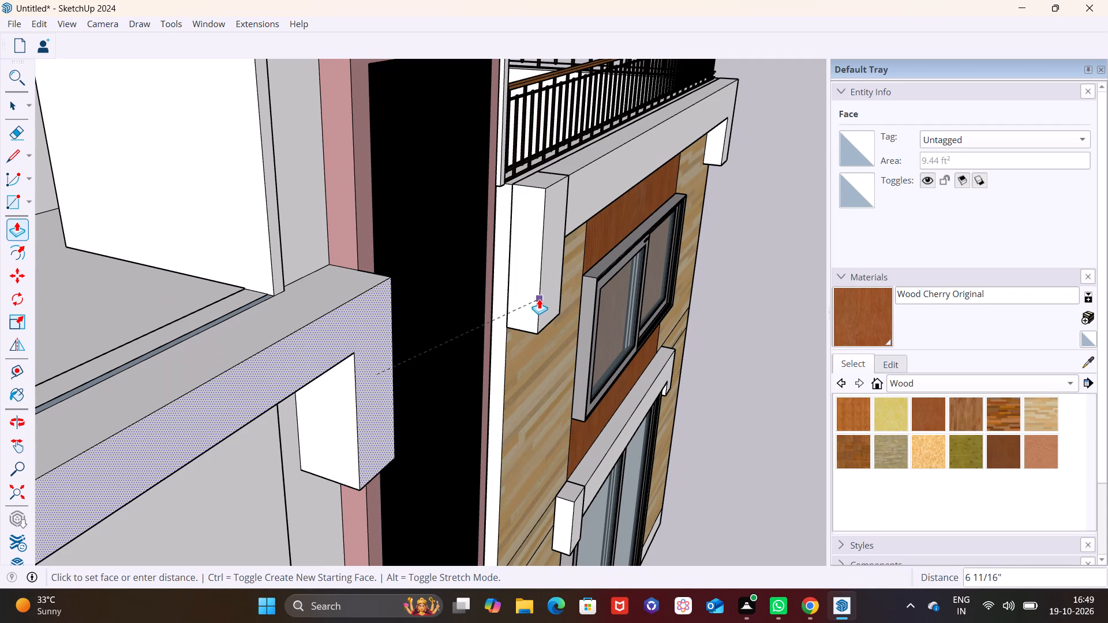
click(539, 298)
Push/Pull the bracket leg's underside down about 1 7/8 in, level with the bottom of the white end block.
scroll(407, 420, down, 5)
middle_drag(352, 452, 144, 354)
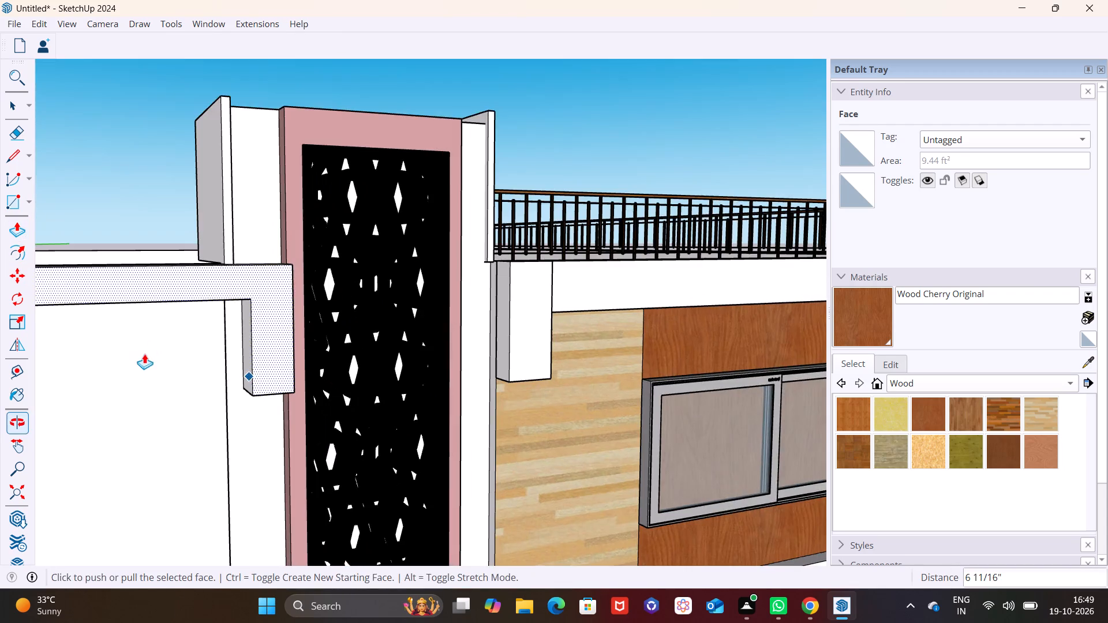
scroll(175, 361, down, 3)
shift+middle_drag(218, 392, 265, 320)
scroll(286, 303, up, 3)
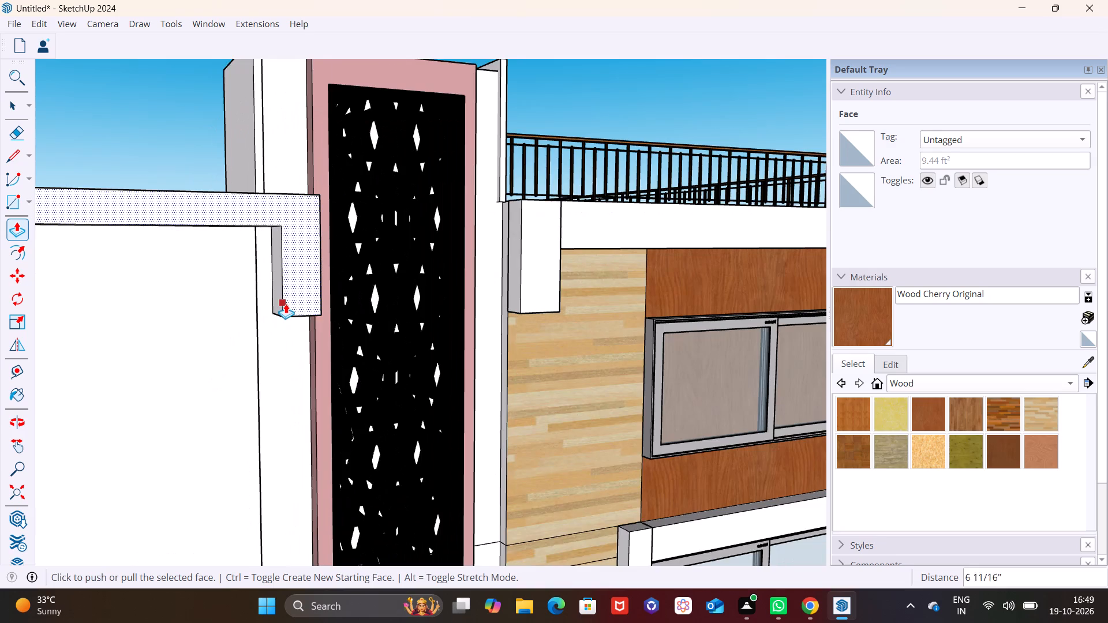
scroll(286, 303, up, 1)
middle_drag(306, 280, 300, 128)
key(space)
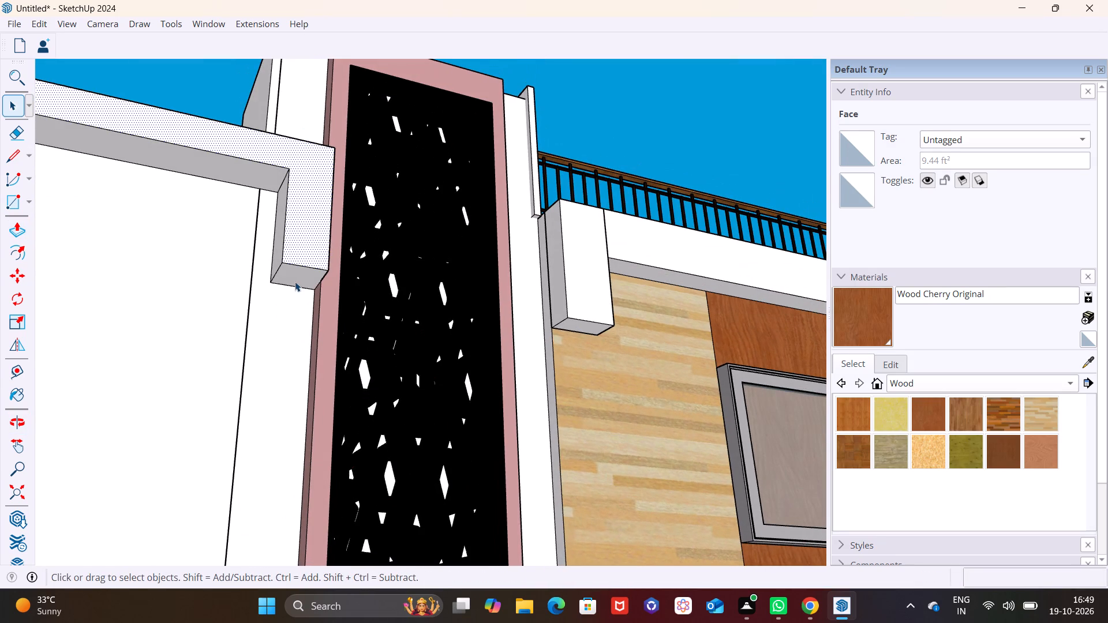
click(295, 282)
drag(17, 227, 22, 227)
click(302, 276)
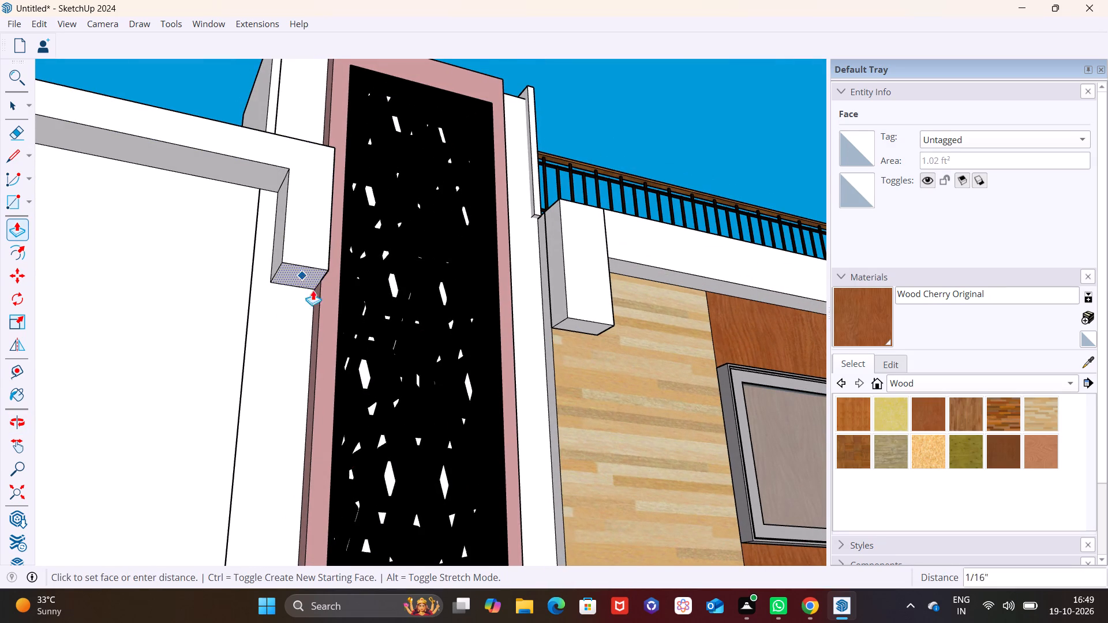
click(562, 321)
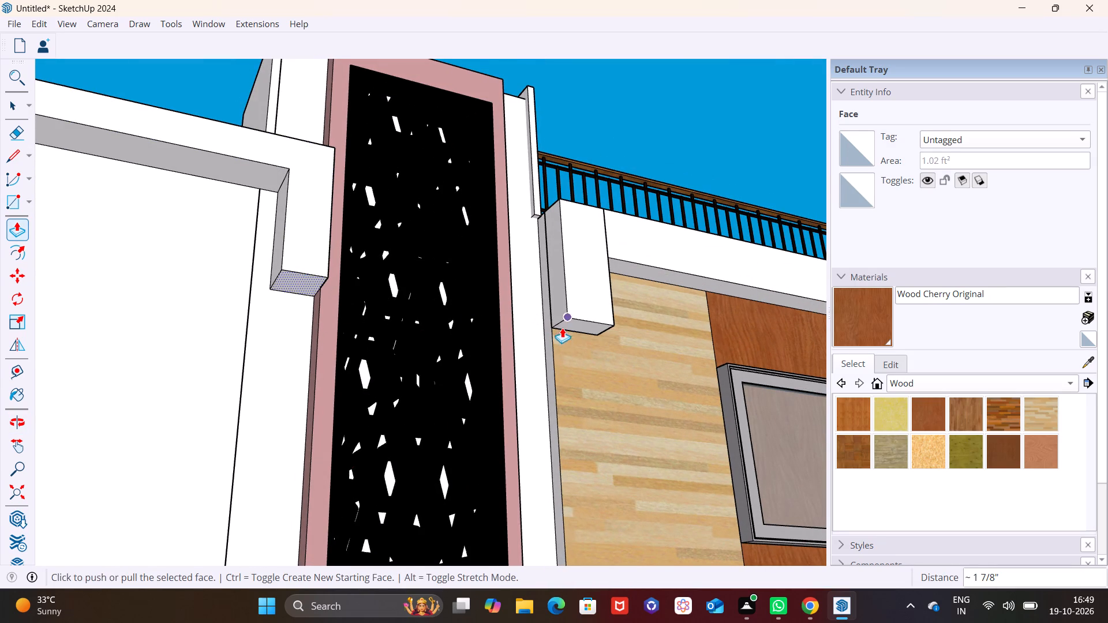
Split the leg's side face with a line near its bottom and Push/Pull the lower part outward about 1 ft 3 in.
middle_drag(310, 287, 327, 339)
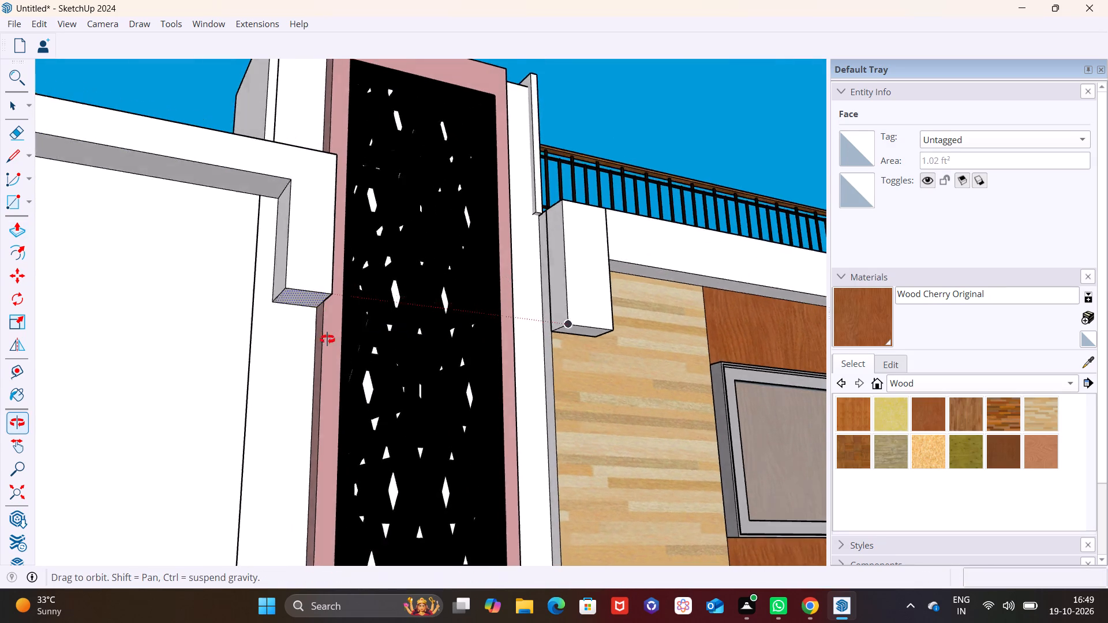
middle_drag(327, 339, 373, 444)
scroll(304, 339, up, 5)
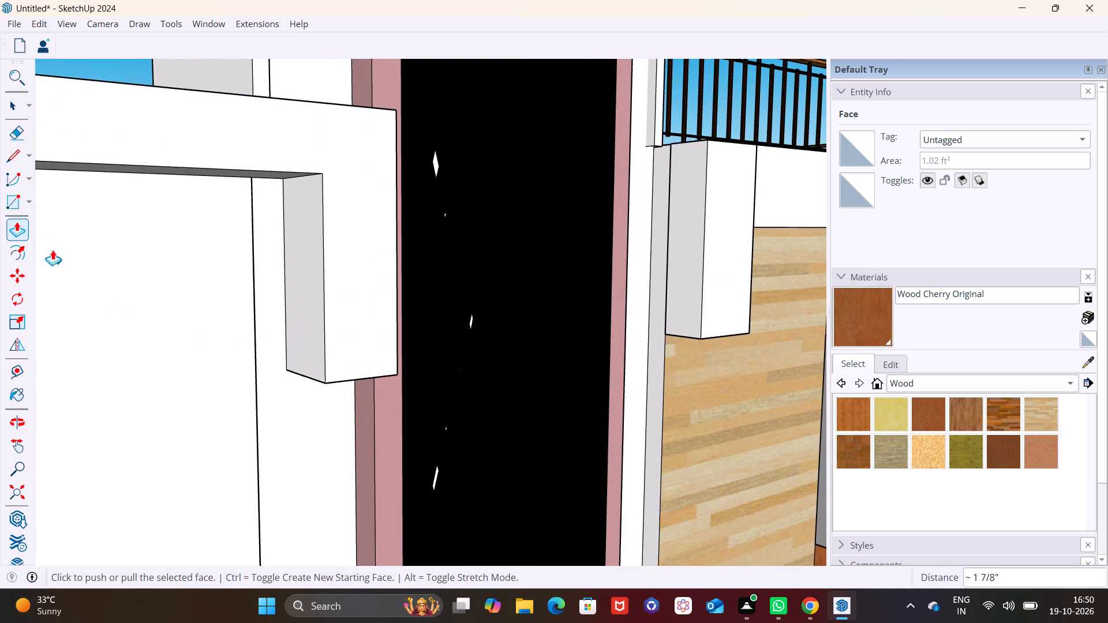
click(8, 163)
middle_drag(365, 330, 441, 391)
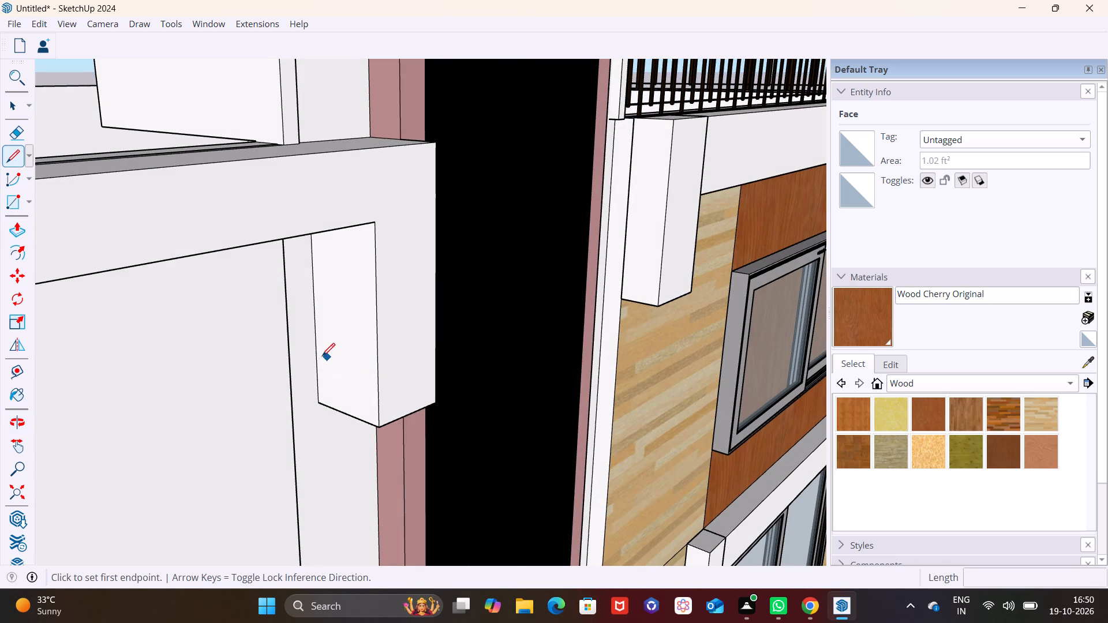
click(318, 353)
click(379, 369)
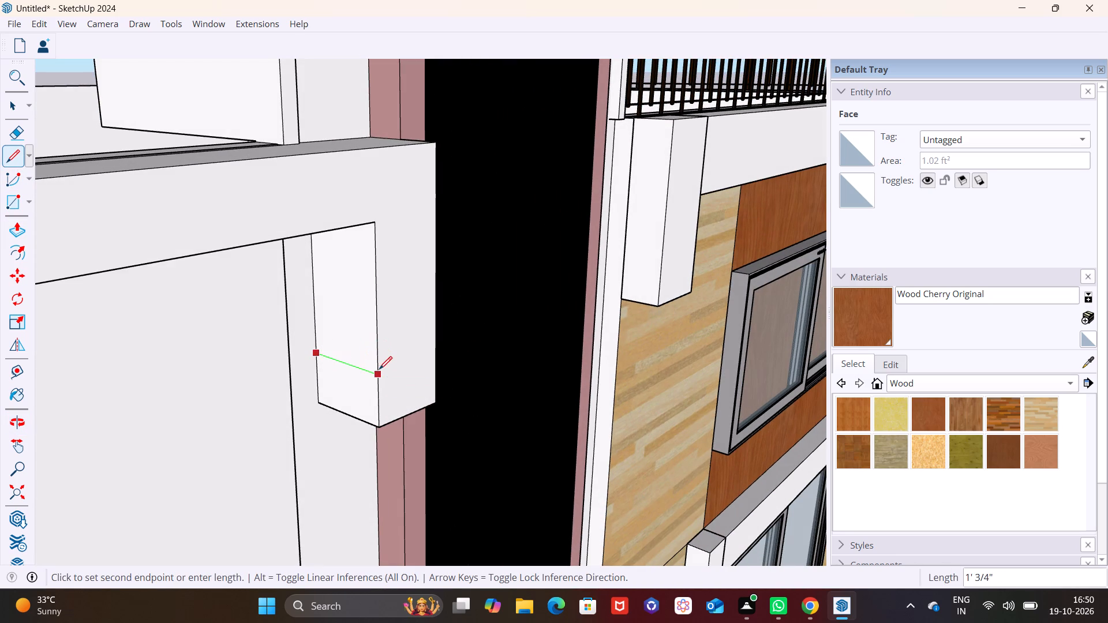
key(space)
click(361, 393)
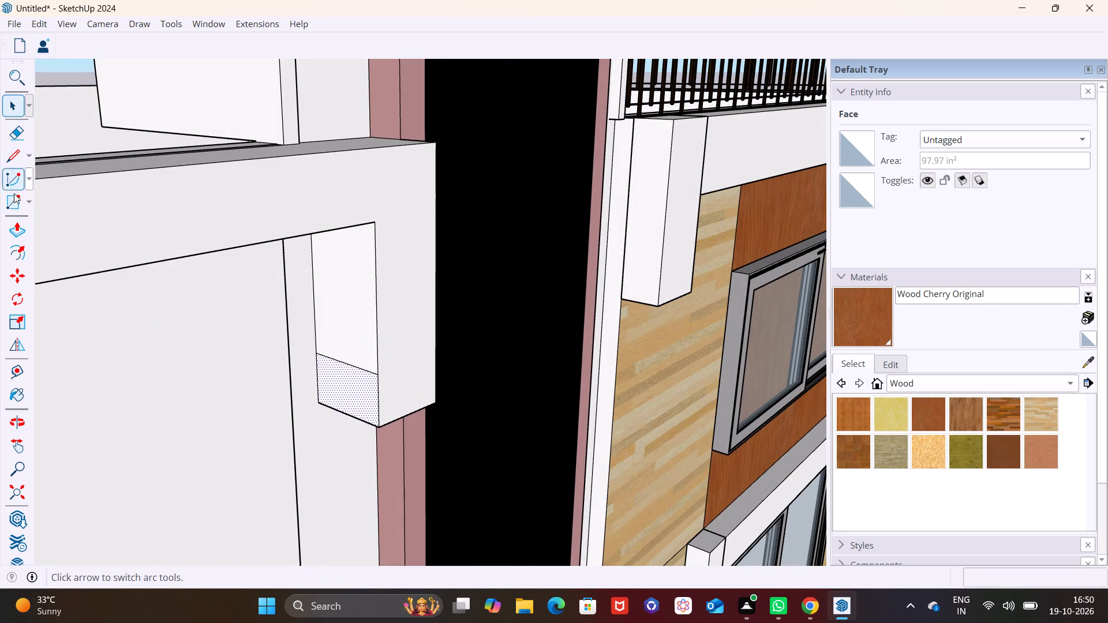
drag(16, 227, 21, 231)
click(369, 391)
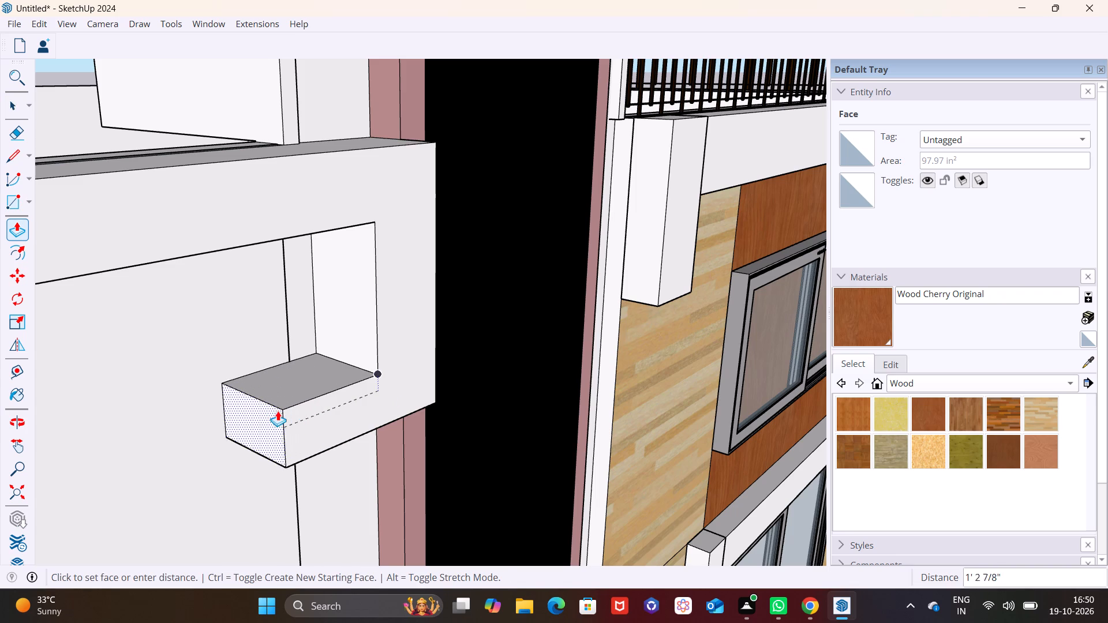
click(275, 411)
Split the new foot's top face with a line across it and Push/Pull the outer part up about 4 7/16 in.
key(space)
drag(7, 159, 16, 166)
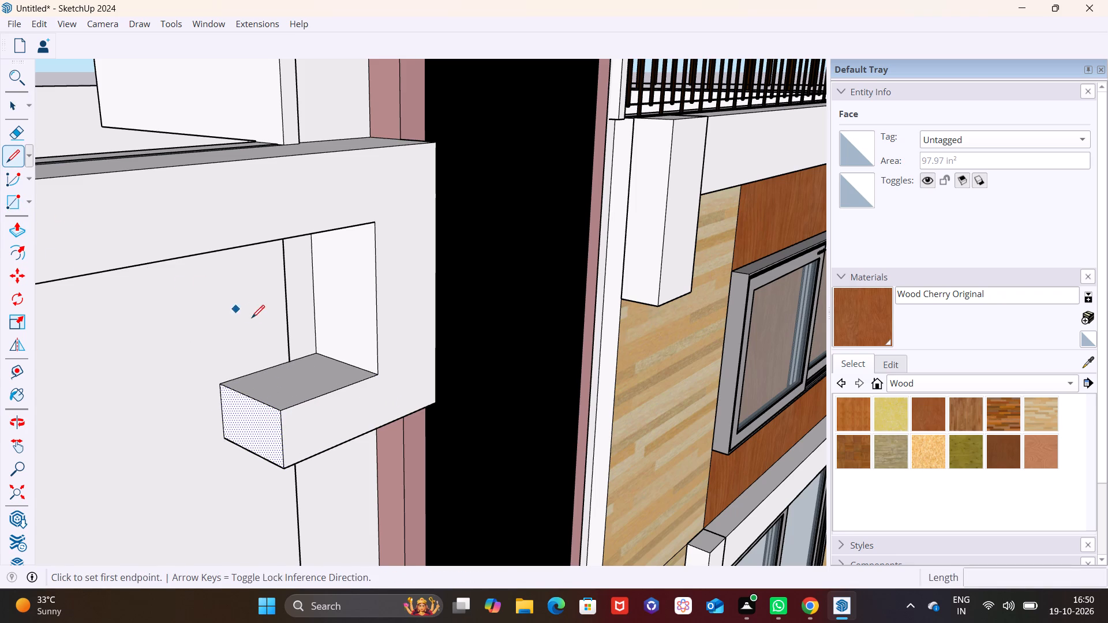
middle_drag(252, 370, 169, 519)
click(245, 403)
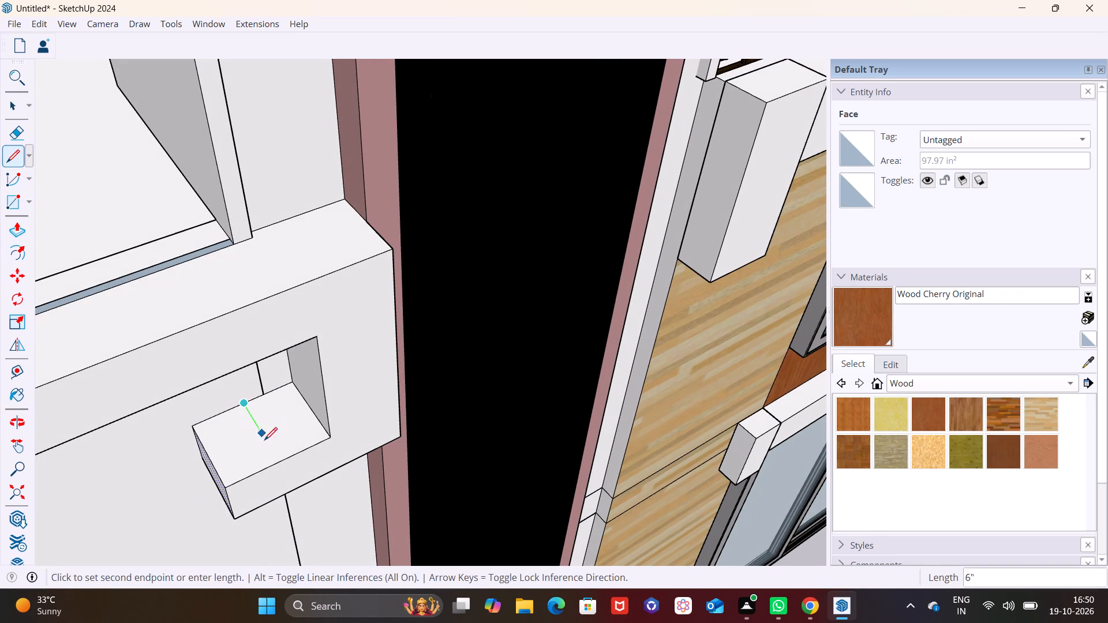
click(277, 466)
key(space)
click(250, 453)
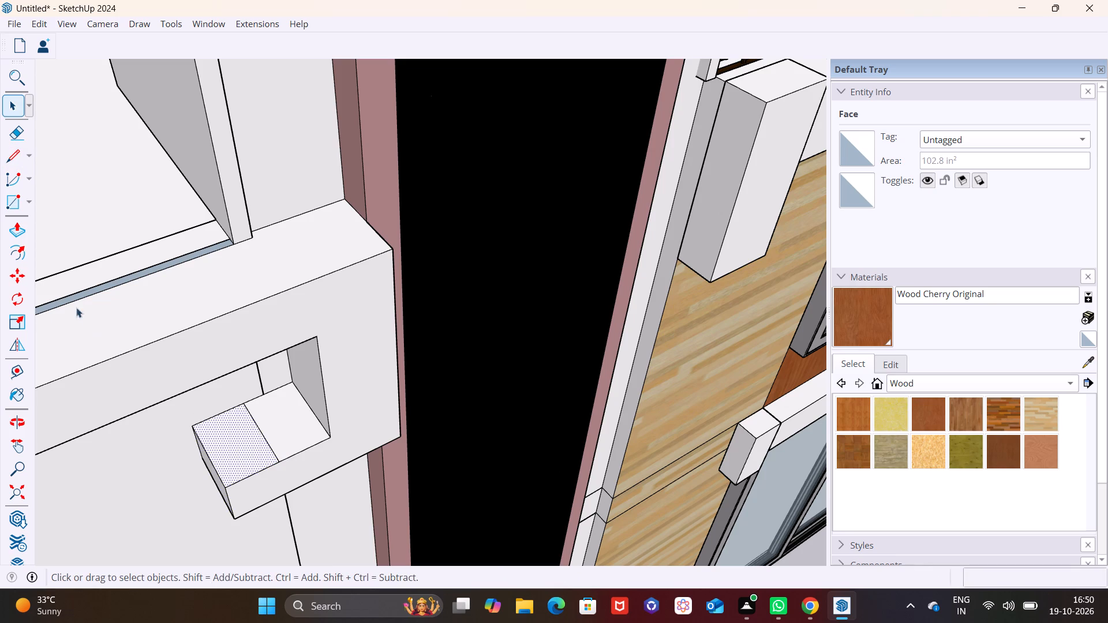
click(23, 231)
click(242, 438)
click(232, 419)
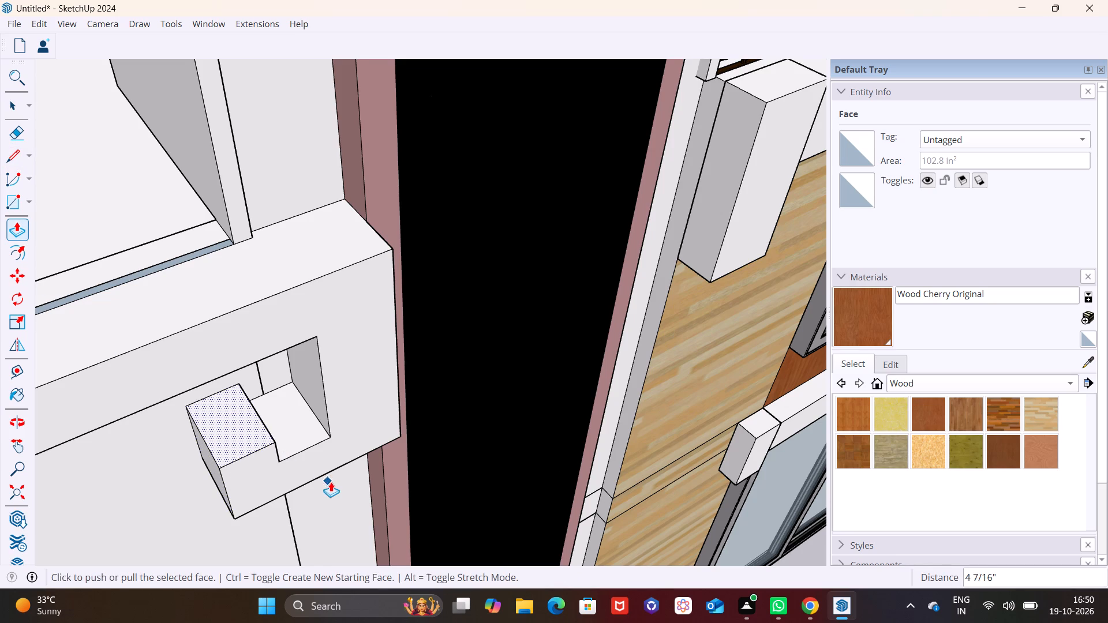
Examine the hooked bracket and its long arm beside the tower from several angles.
scroll(331, 482, down, 5)
middle_drag(339, 493, 142, 303)
scroll(259, 357, down, 3)
scroll(208, 290, up, 2)
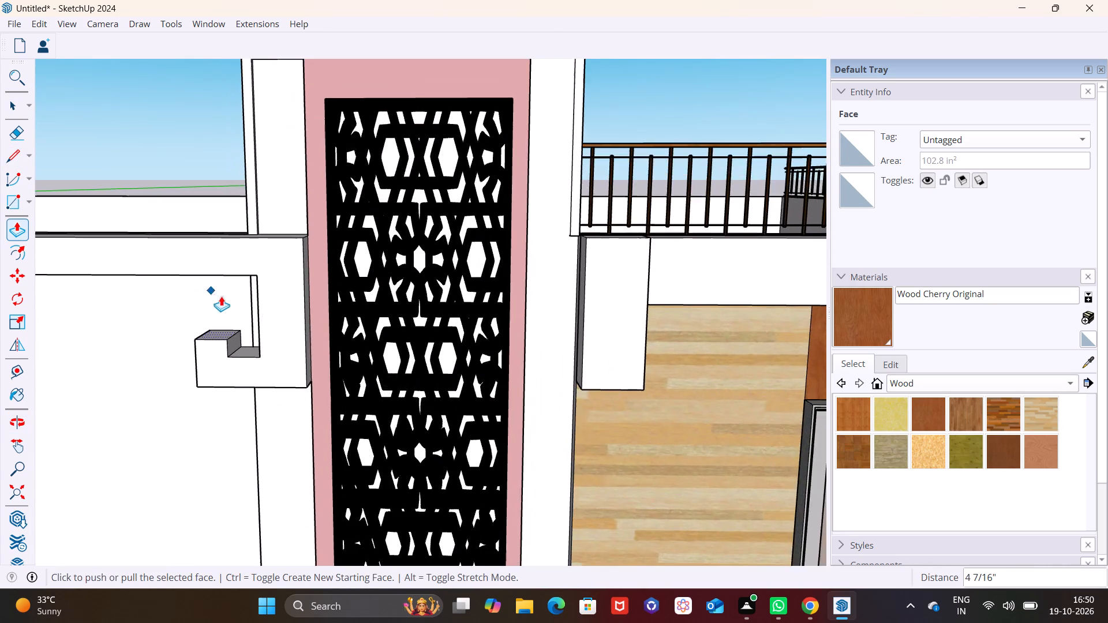
scroll(221, 296, up, 7)
middle_drag(247, 344, 440, 305)
scroll(246, 344, up, 3)
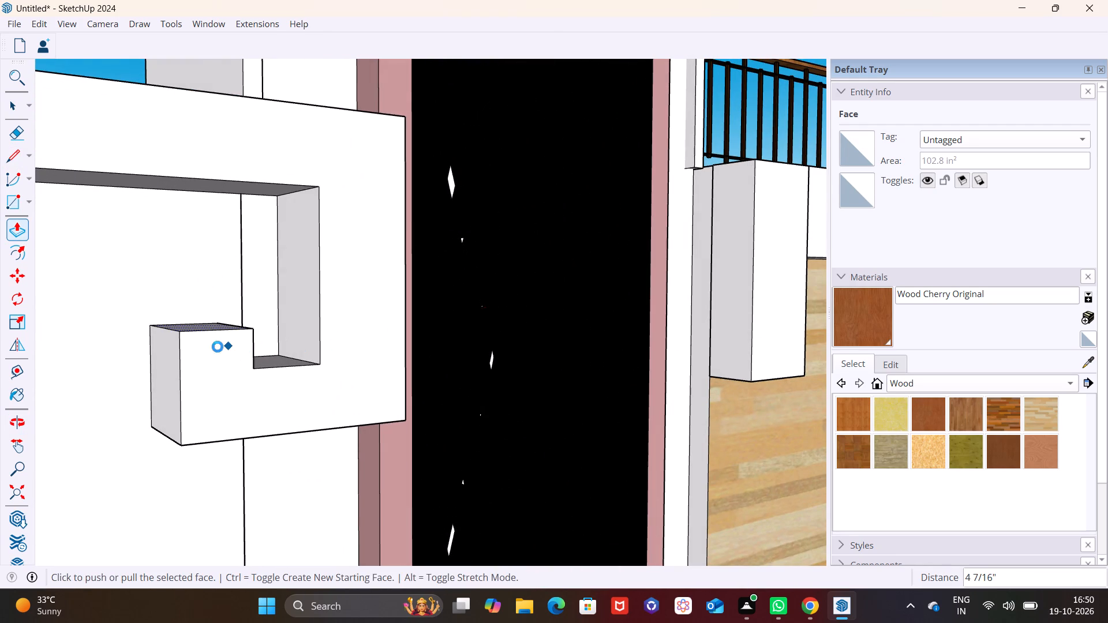
middle_drag(214, 347, 148, 258)
middle_drag(223, 336, 140, 290)
scroll(257, 362, down, 10)
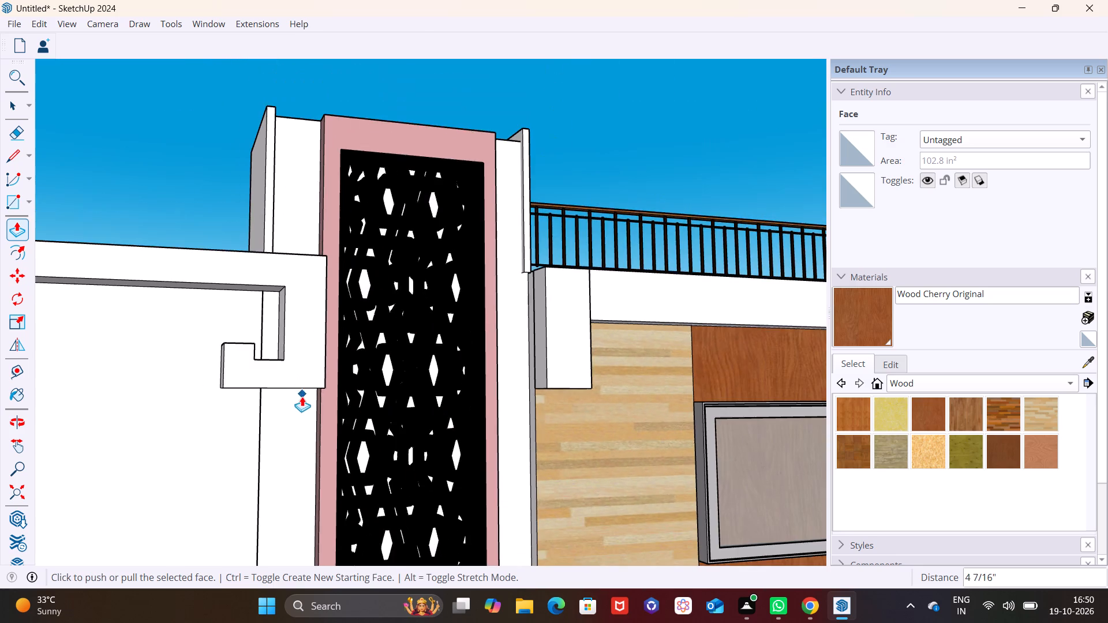
middle_drag(299, 399, 519, 373)
middle_drag(488, 417, 384, 427)
scroll(443, 414, down, 4)
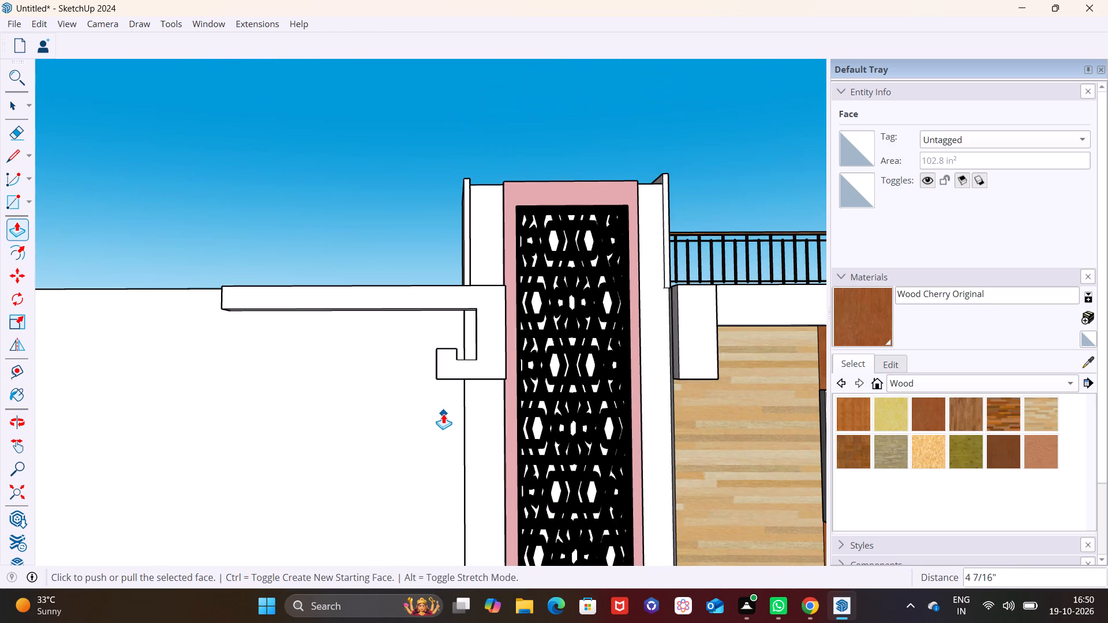
middle_drag(339, 366, 587, 425)
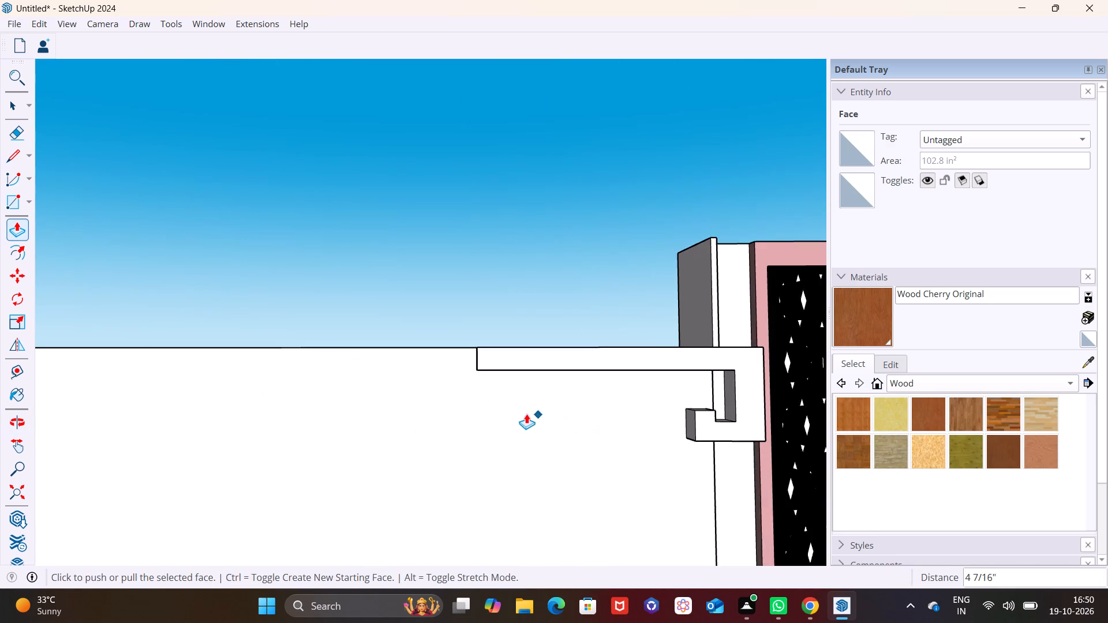
Push/Pull the underside of the hooked bracket's long arm to make the arm about 2 15/16 in thicker.
scroll(526, 414, down, 6)
shift+middle_drag(516, 426, 397, 341)
scroll(433, 314, up, 4)
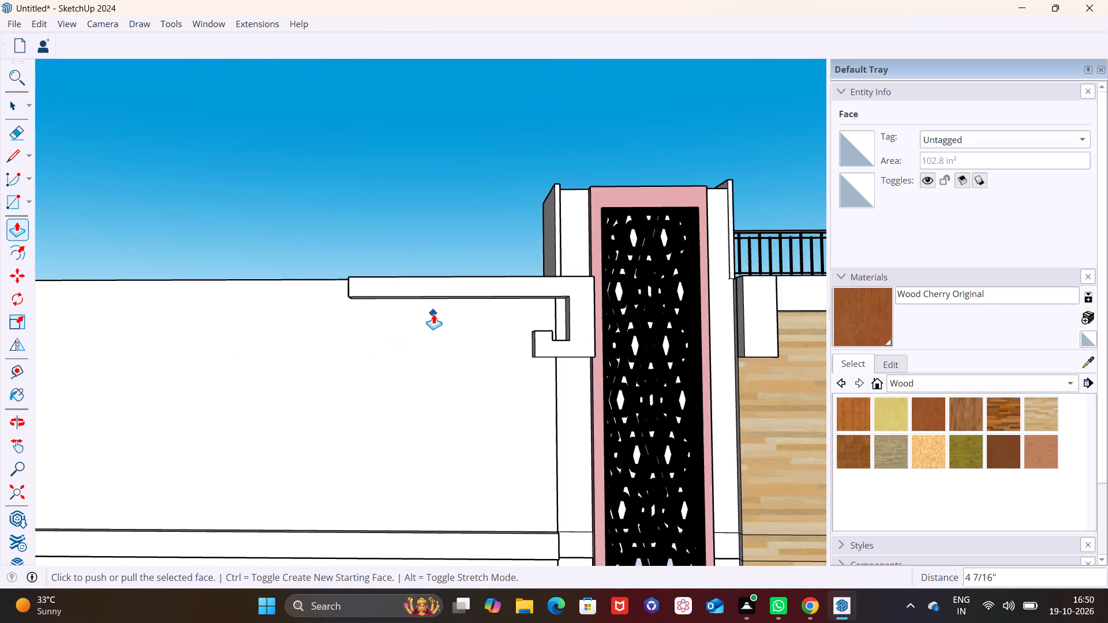
scroll(433, 314, up, 5)
middle_drag(436, 313, 452, 215)
key(space)
click(458, 280)
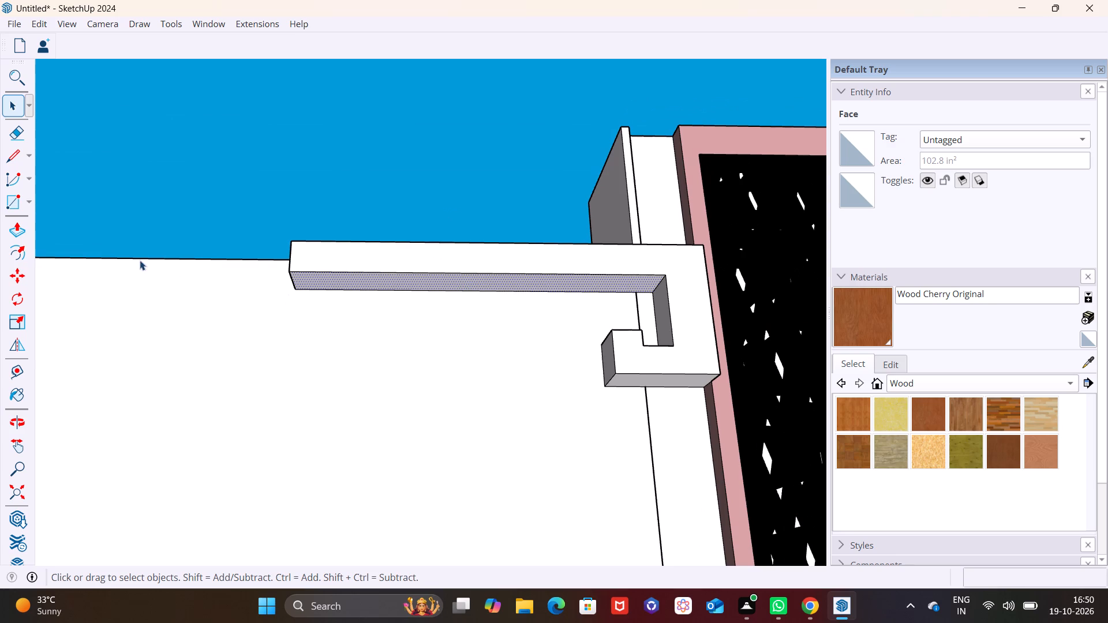
drag(17, 229, 27, 234)
click(364, 280)
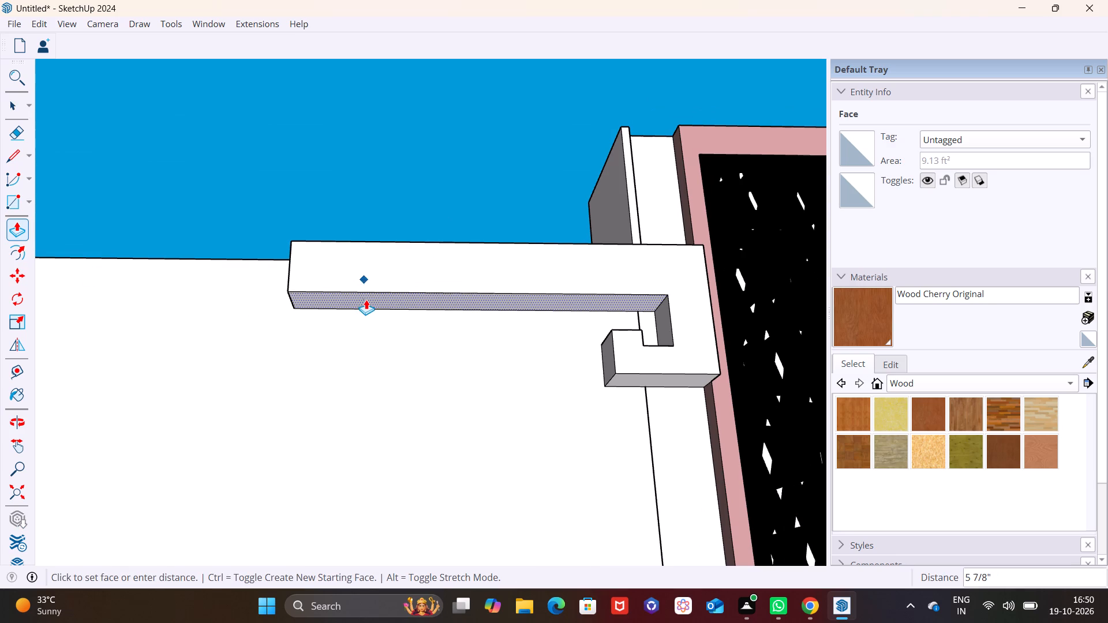
click(366, 299)
click(449, 304)
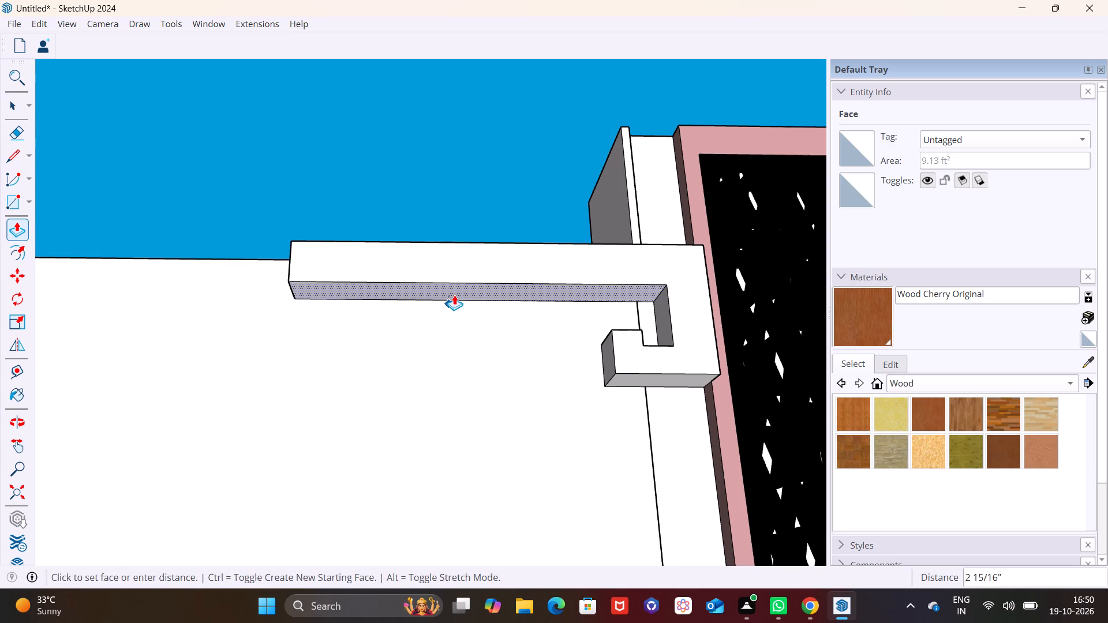
click(454, 295)
Examine the thickened arm, the hooked bracket and the whole facade around the tower from several angles and distances.
middle_drag(498, 369, 481, 504)
scroll(483, 391, down, 7)
shift+middle_drag(546, 404, 421, 401)
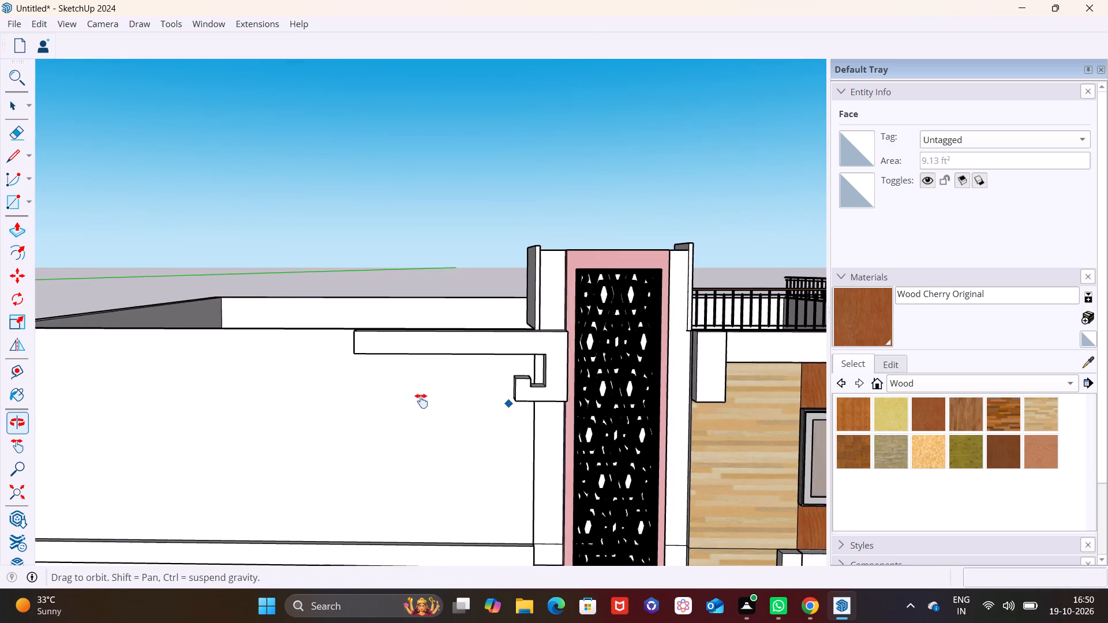
shift+middle_drag(421, 401, 342, 389)
scroll(360, 396, down, 2)
scroll(305, 403, down, 6)
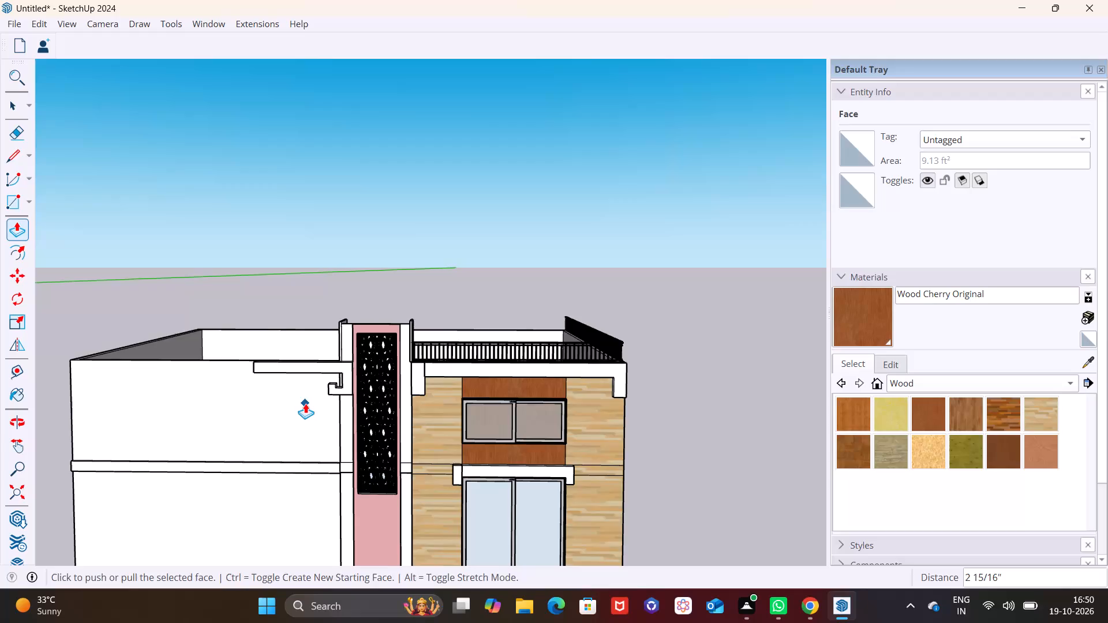
shift+middle_drag(308, 403, 309, 306)
scroll(300, 337, up, 2)
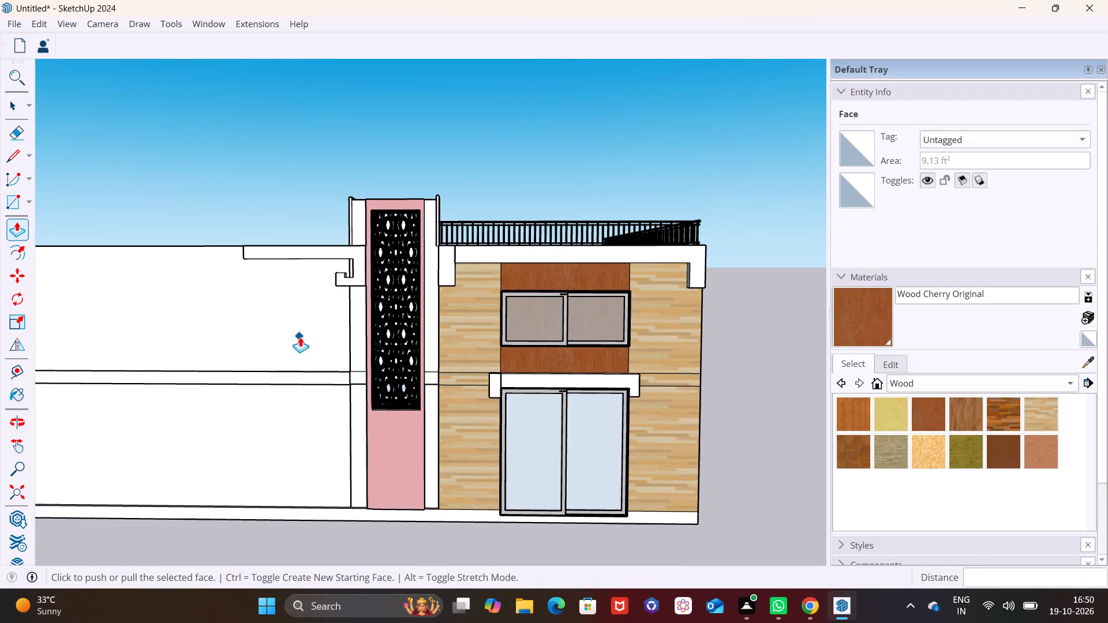
scroll(317, 342, up, 2)
shift+middle_drag(332, 344, 334, 344)
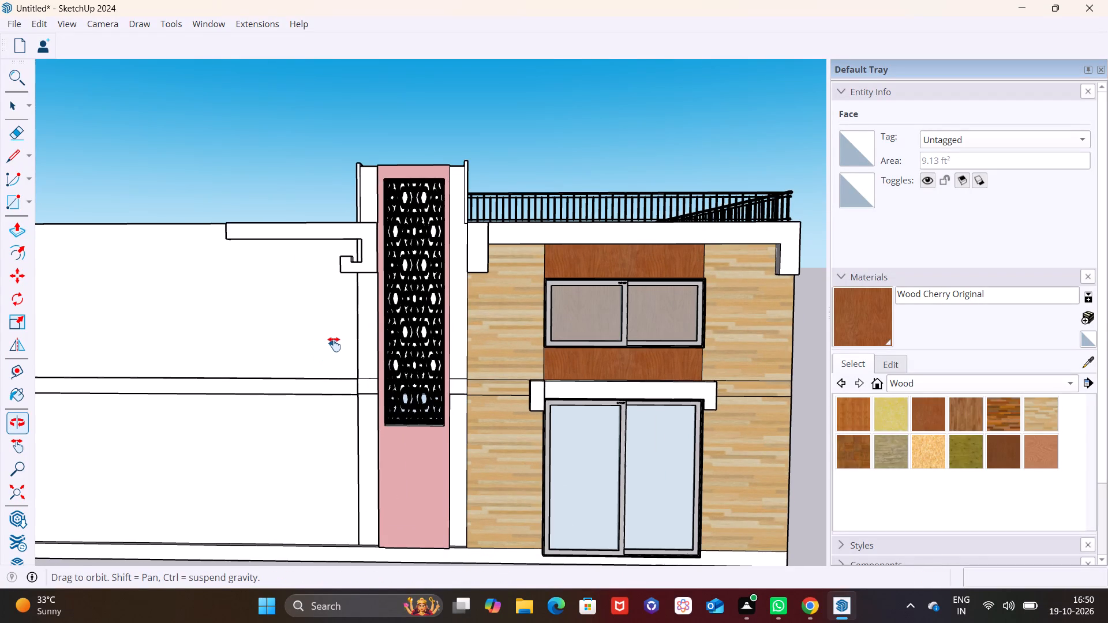
shift+middle_drag(334, 344, 357, 387)
middle_drag(399, 388, 407, 378)
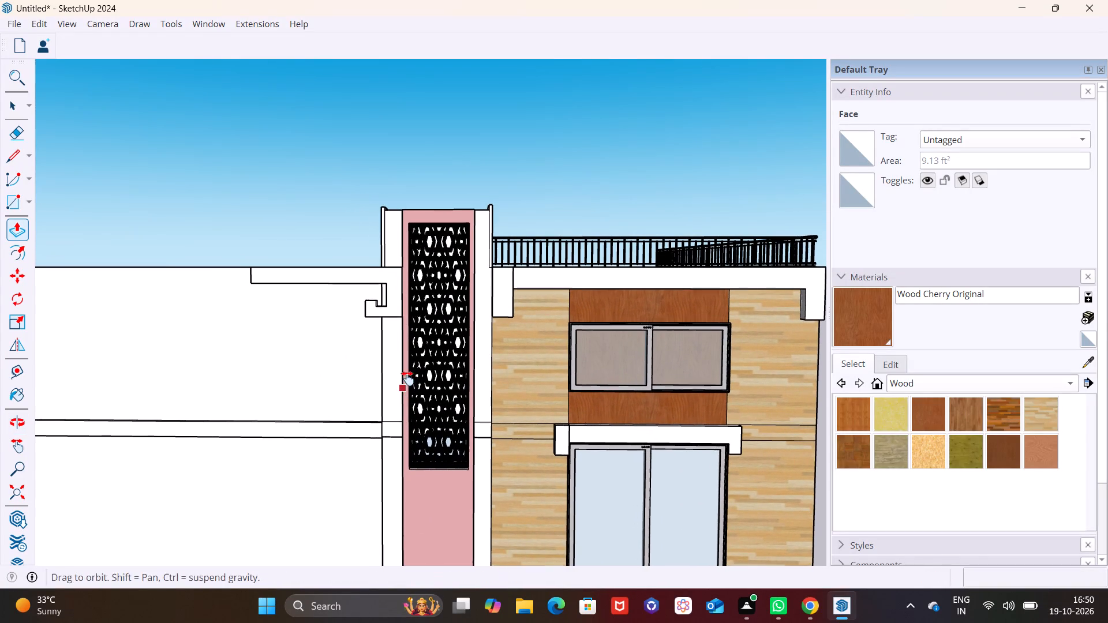
middle_drag(407, 378, 448, 328)
middle_drag(333, 378, 322, 413)
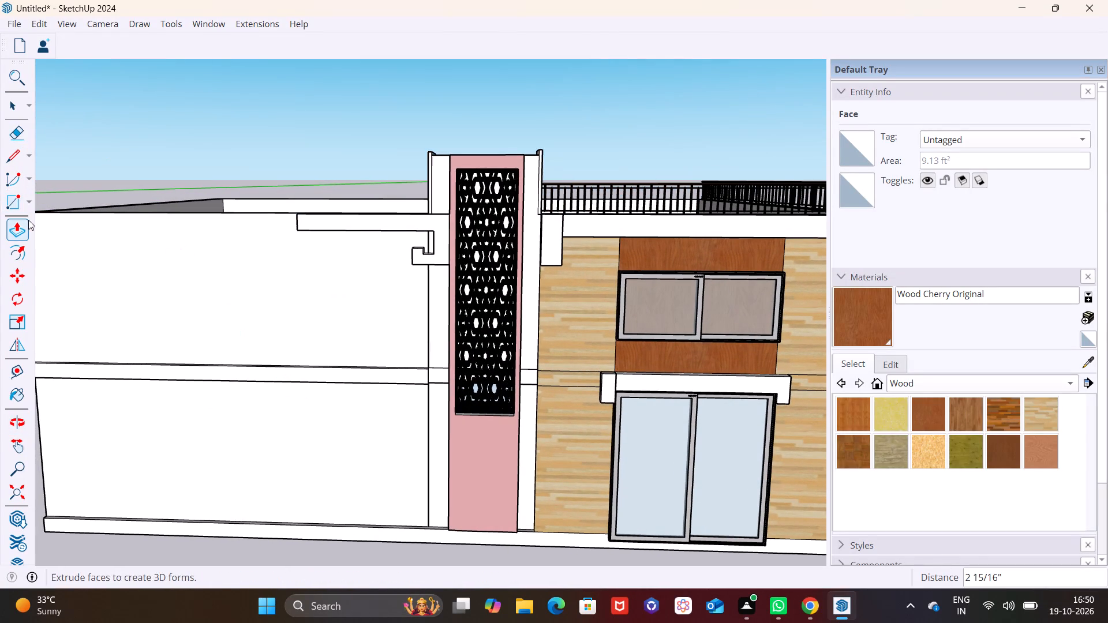
Draw a rectangle about 2' 1 3/8" by 1' 4 3/8" on the white strip beside the tower, resting on the floor band's top edge.
click(28, 210)
click(38, 218)
middle_drag(404, 356, 453, 350)
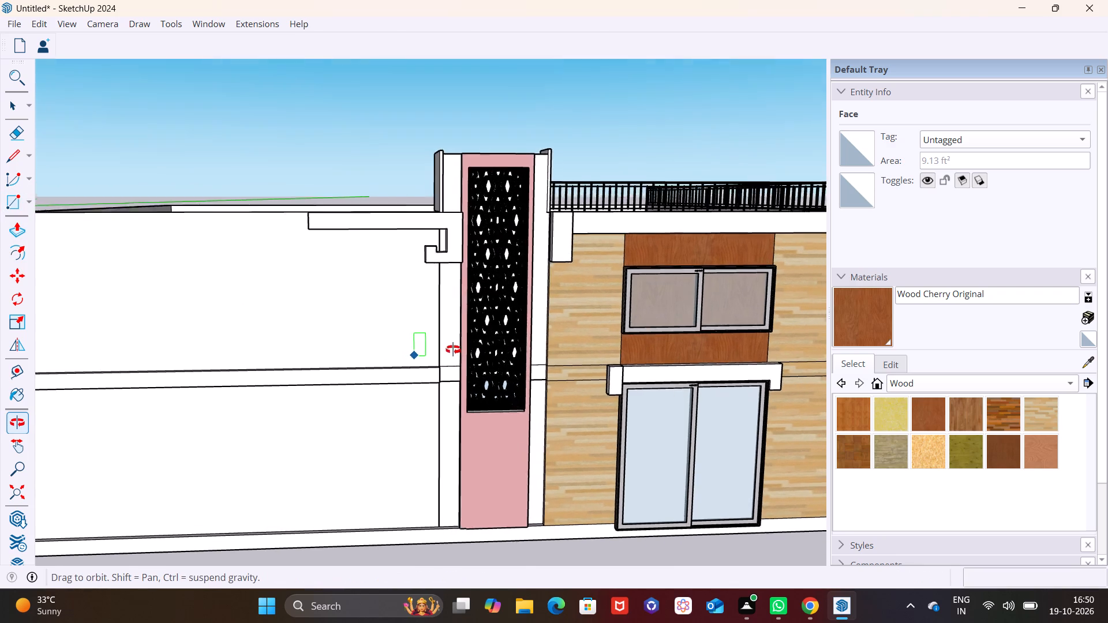
middle_drag(453, 350, 470, 343)
scroll(477, 324, up, 5)
drag(426, 336, 437, 343)
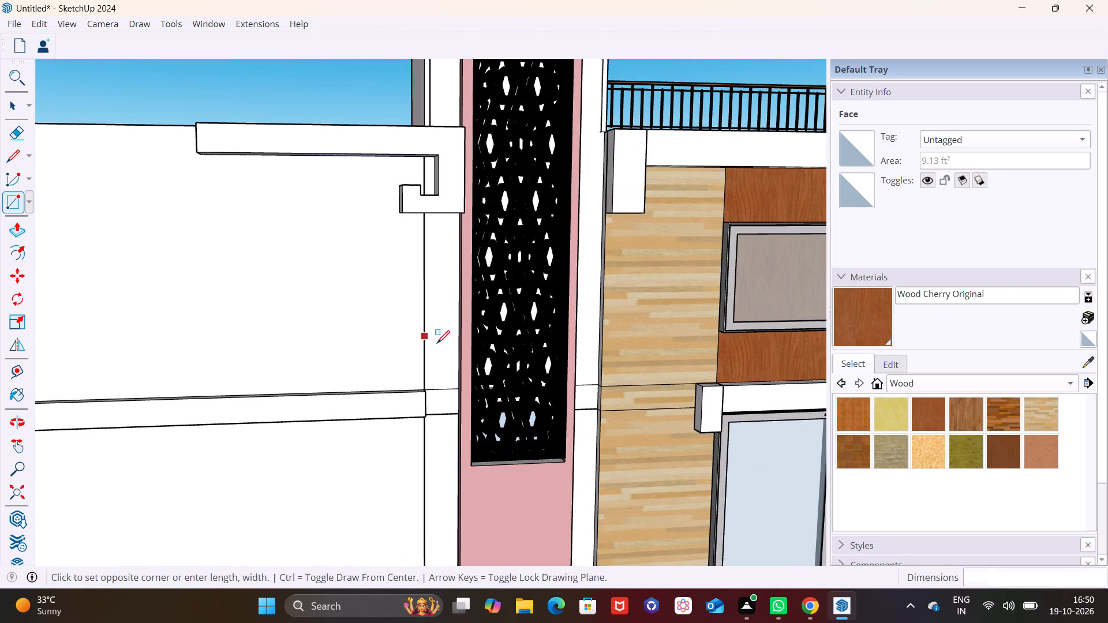
drag(437, 343, 441, 347)
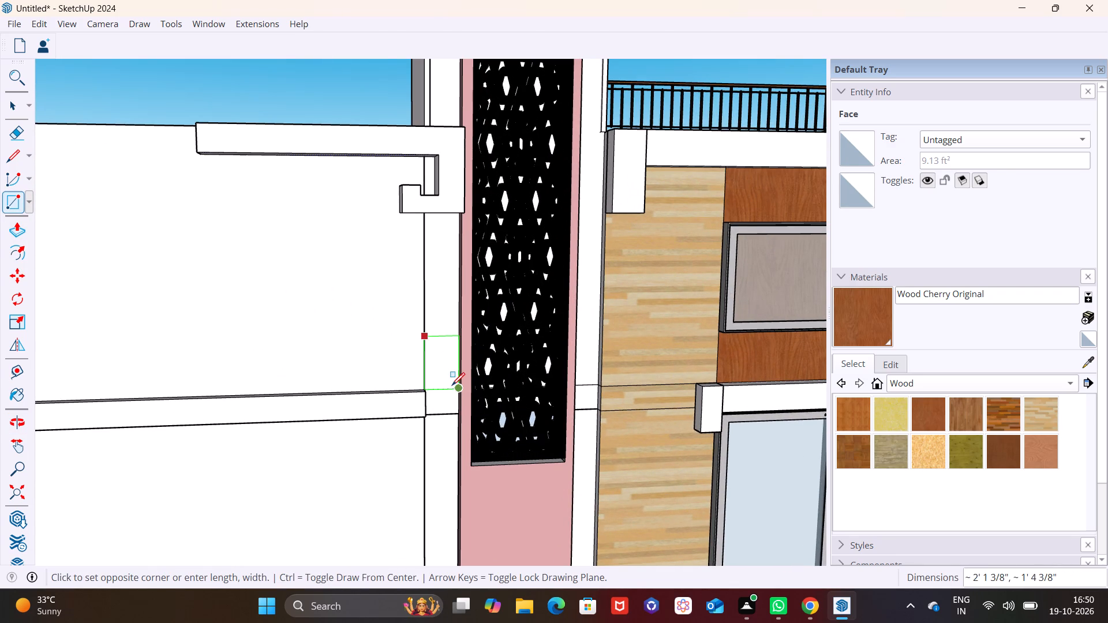
click(452, 385)
Push/Pull the new rectangle on the white strip outward about 7 3/16 in to form a block.
key(space)
click(438, 370)
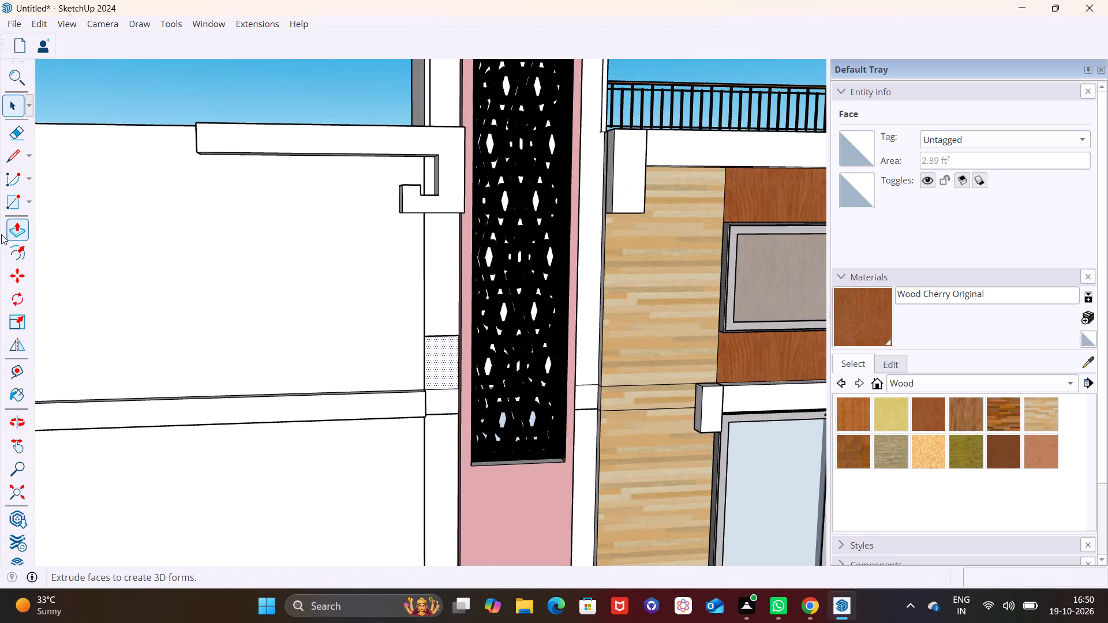
click(12, 228)
click(446, 356)
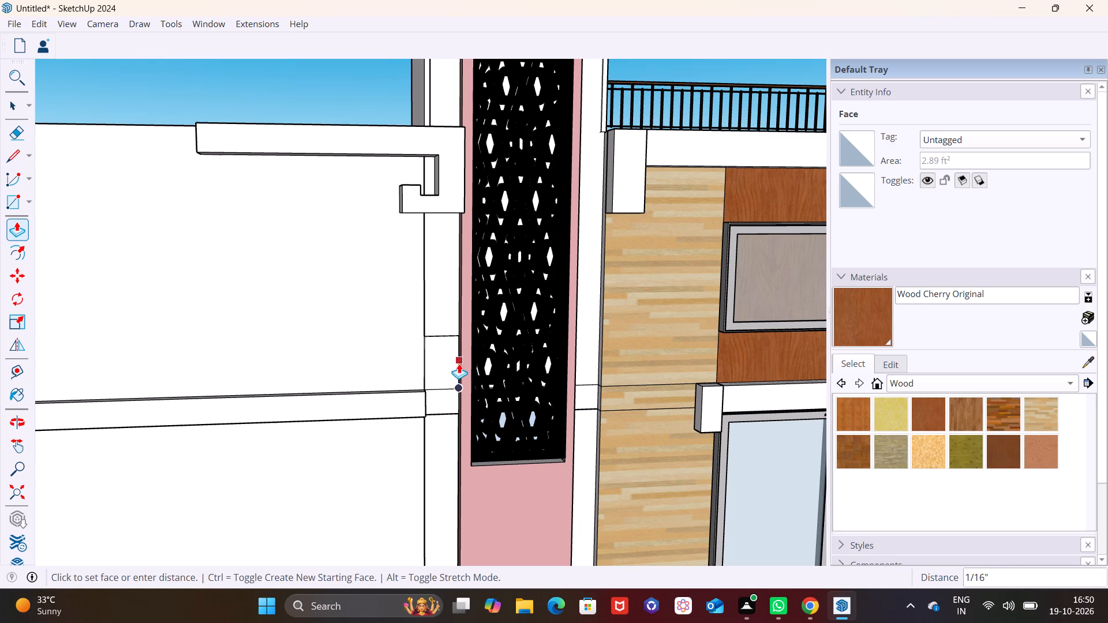
click(462, 371)
middle_drag(468, 367, 657, 487)
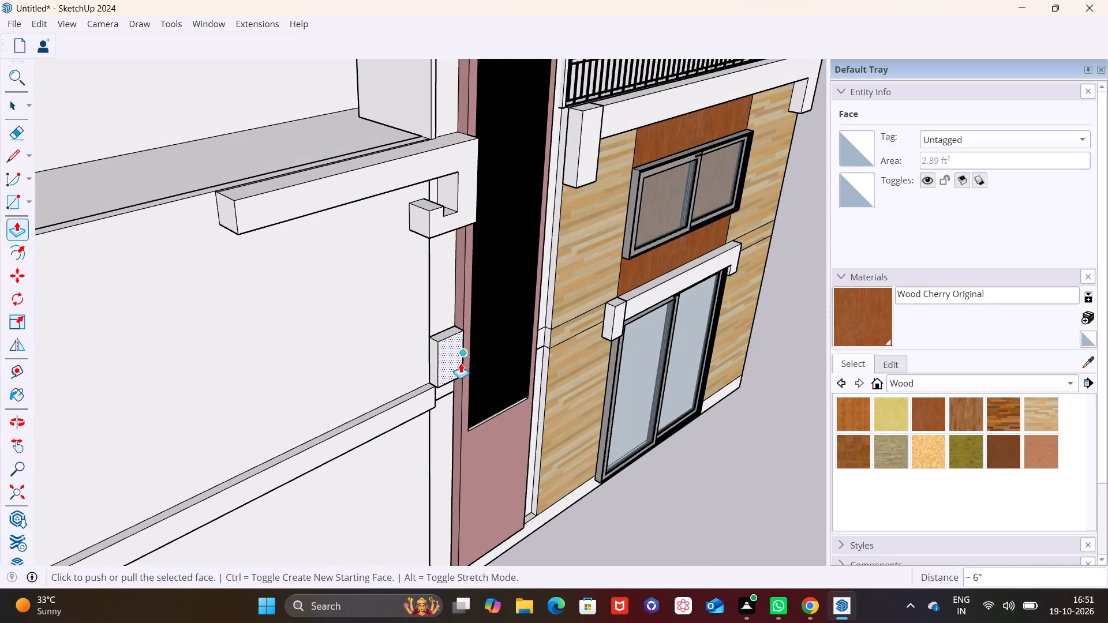
click(446, 360)
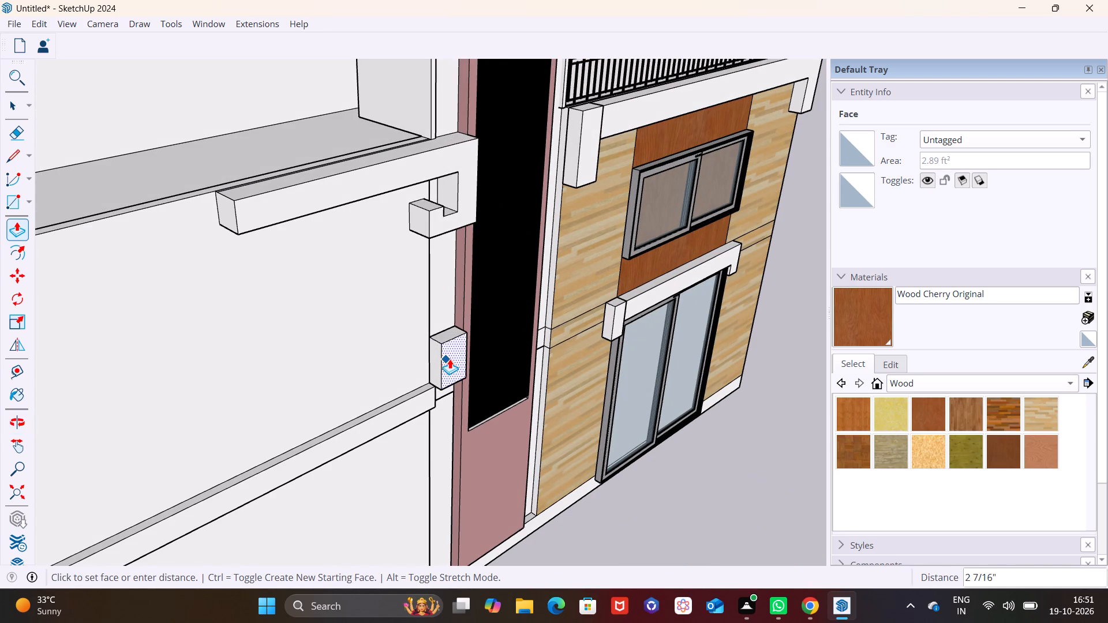
click(450, 359)
Push/Pull the long horizontal floor band on the blank white wall back 4 1/4 in, flush with the wall.
middle_drag(452, 384, 426, 314)
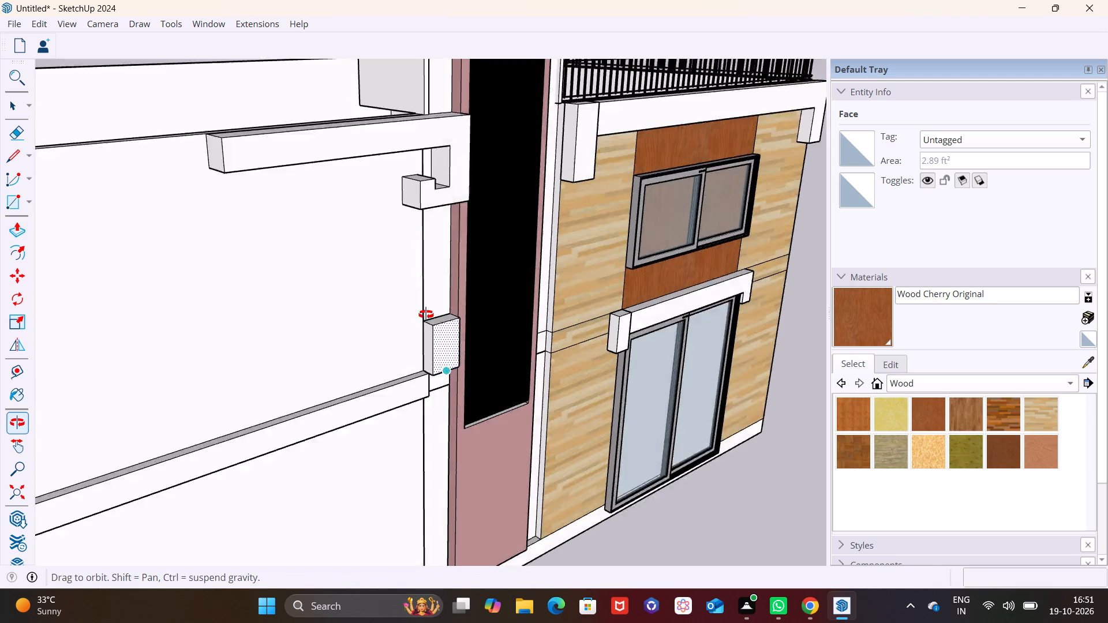
middle_drag(426, 314, 401, 228)
scroll(433, 297, up, 4)
middle_drag(416, 328, 402, 119)
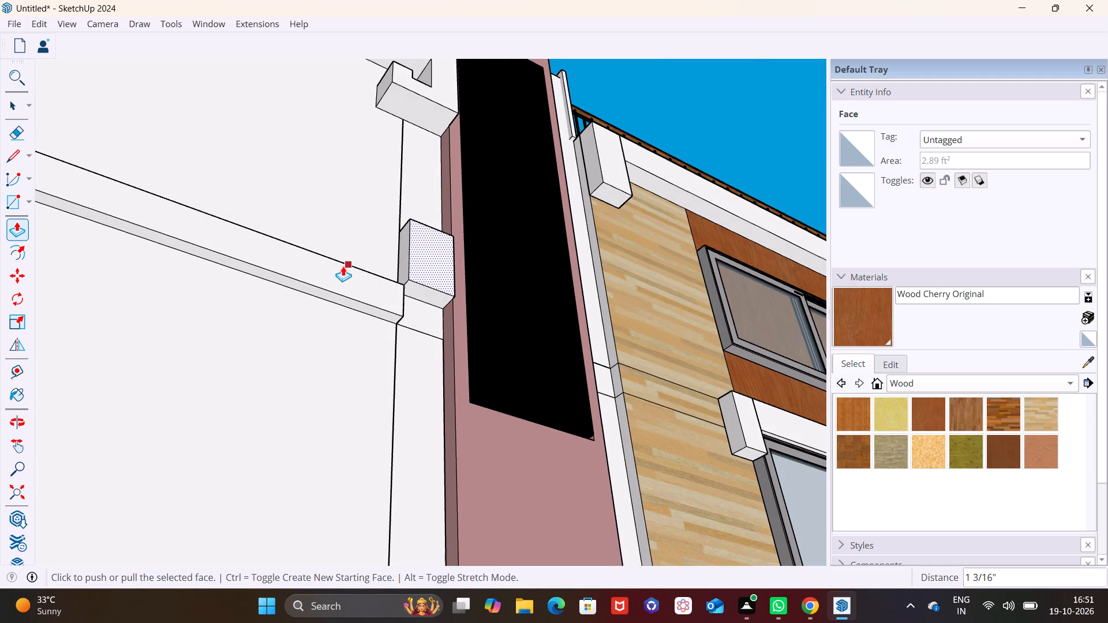
scroll(342, 266, down, 10)
shift+middle_drag(343, 266, 505, 287)
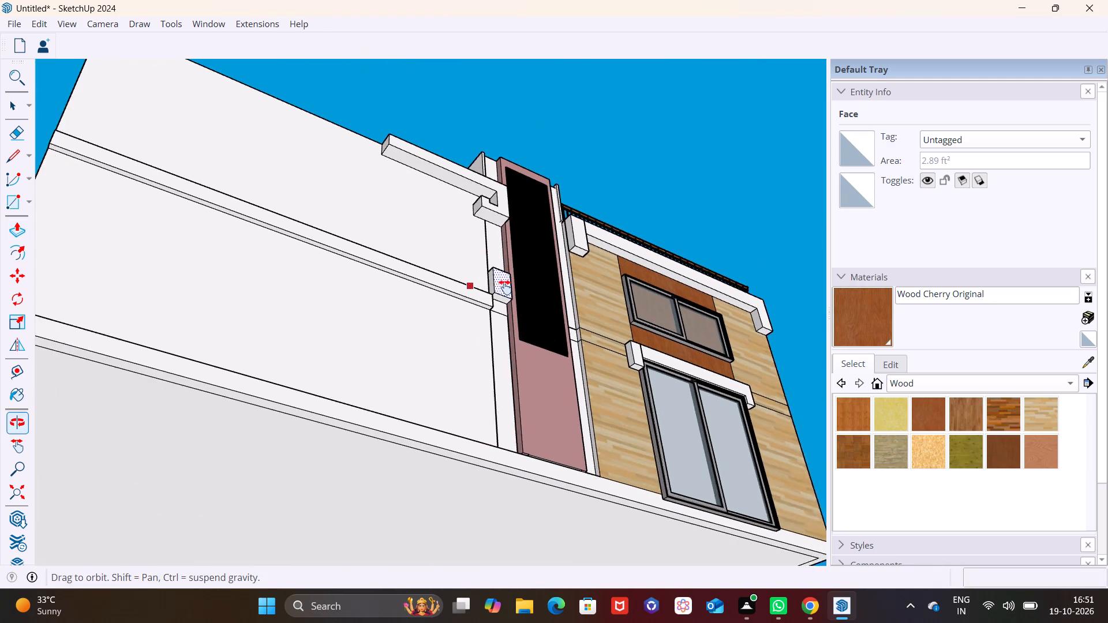
shift+middle_drag(505, 287, 515, 290)
middle_drag(411, 286, 431, 348)
key(space)
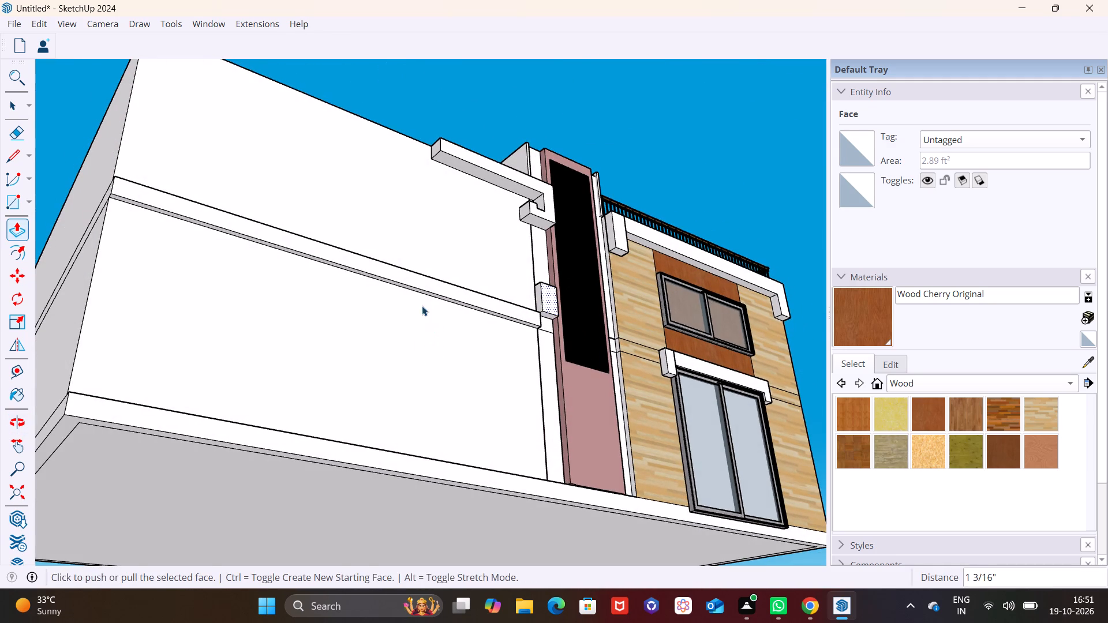
click(428, 286)
click(27, 230)
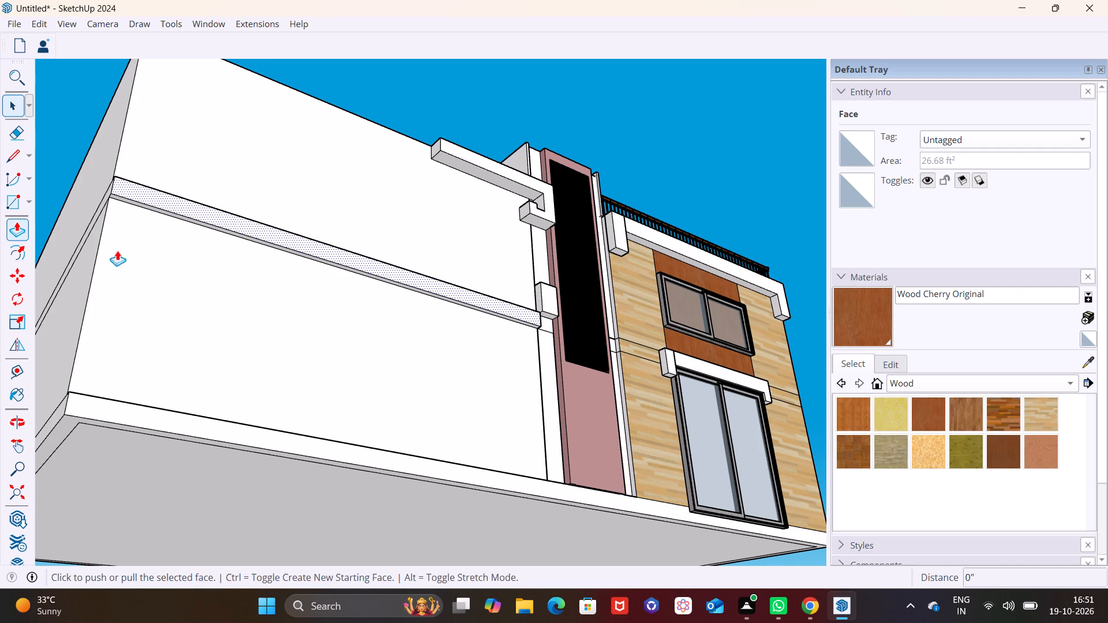
click(233, 220)
click(97, 245)
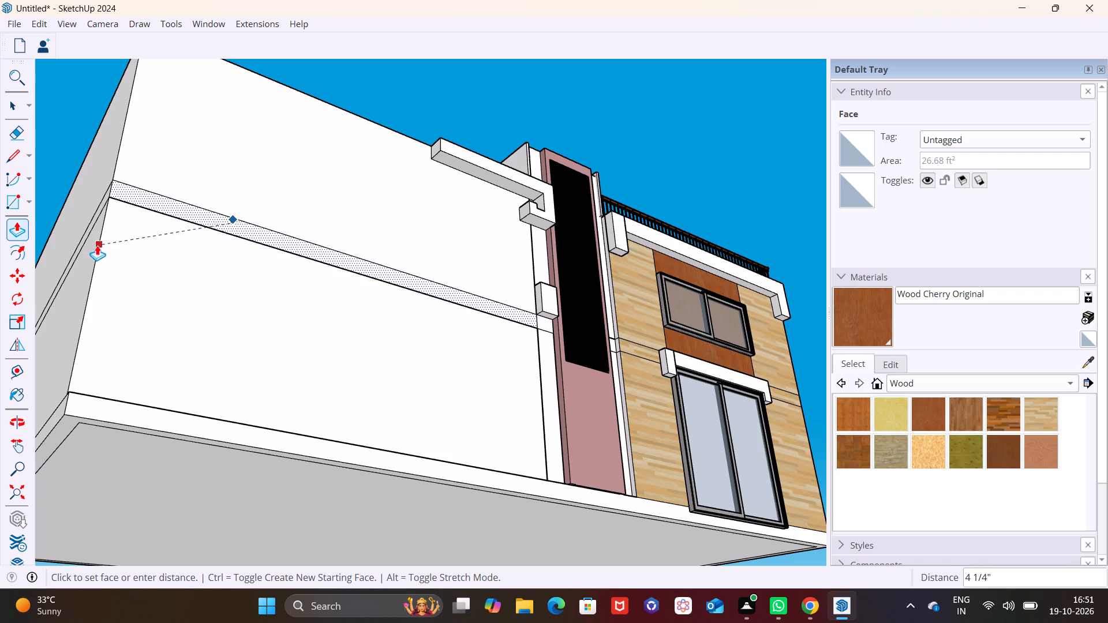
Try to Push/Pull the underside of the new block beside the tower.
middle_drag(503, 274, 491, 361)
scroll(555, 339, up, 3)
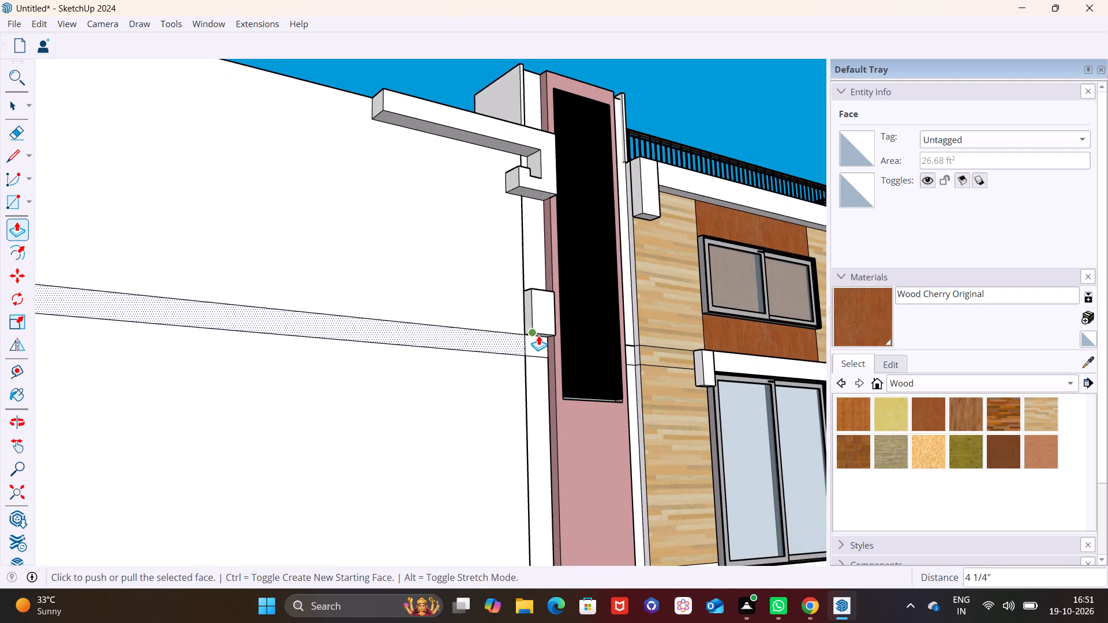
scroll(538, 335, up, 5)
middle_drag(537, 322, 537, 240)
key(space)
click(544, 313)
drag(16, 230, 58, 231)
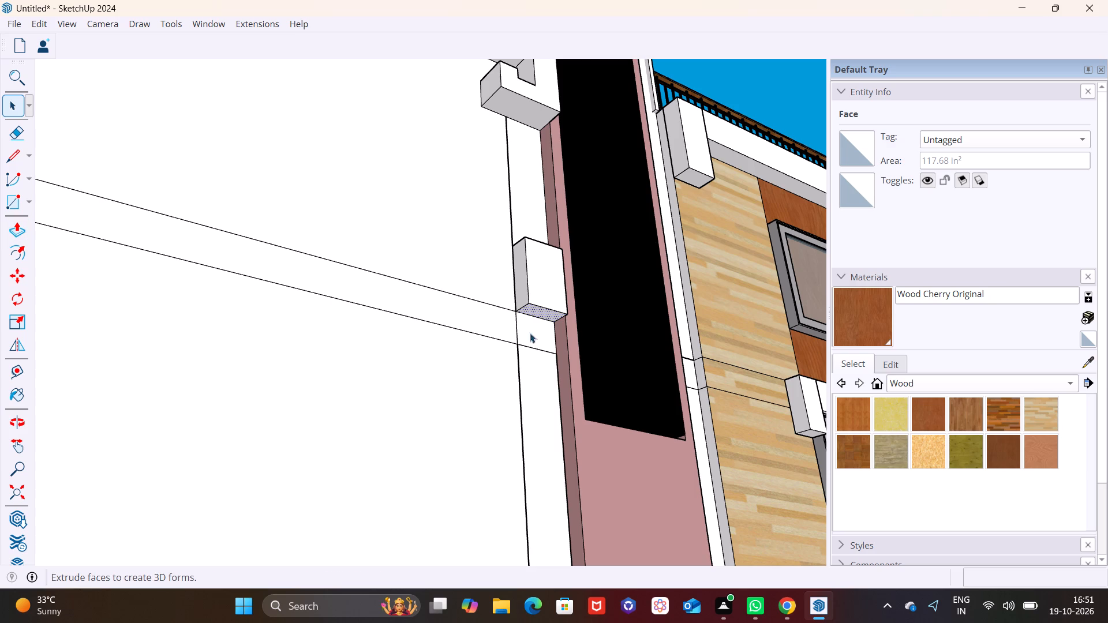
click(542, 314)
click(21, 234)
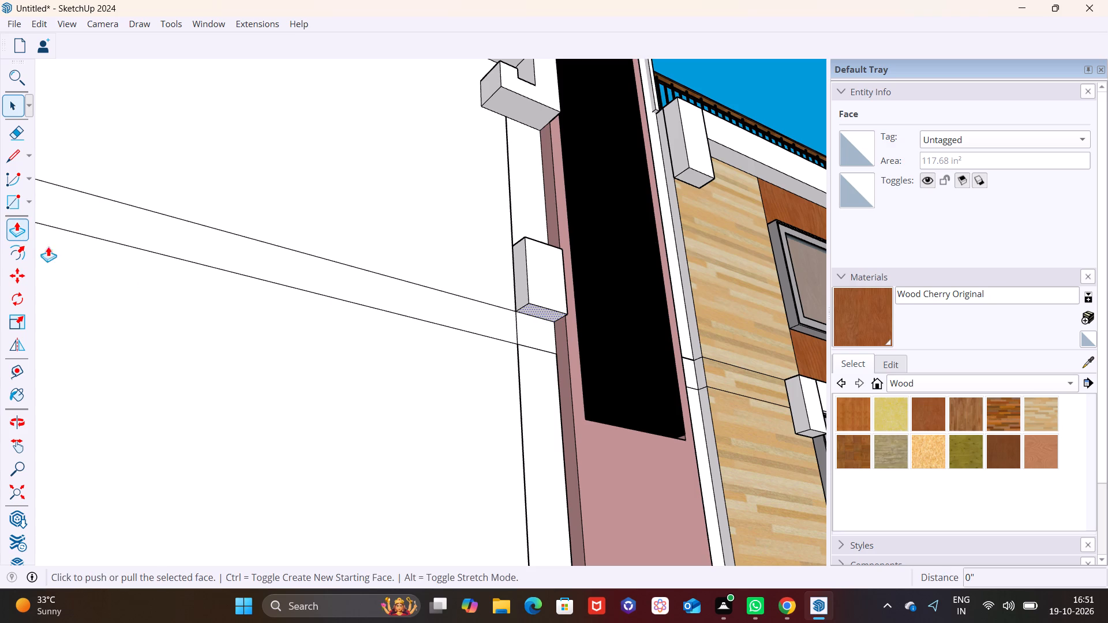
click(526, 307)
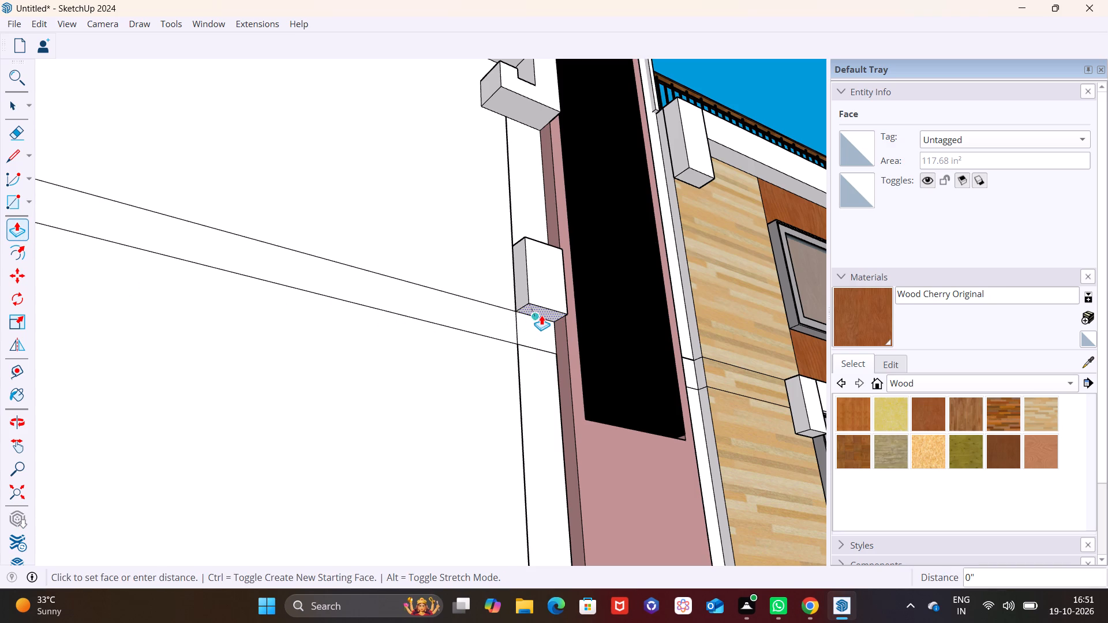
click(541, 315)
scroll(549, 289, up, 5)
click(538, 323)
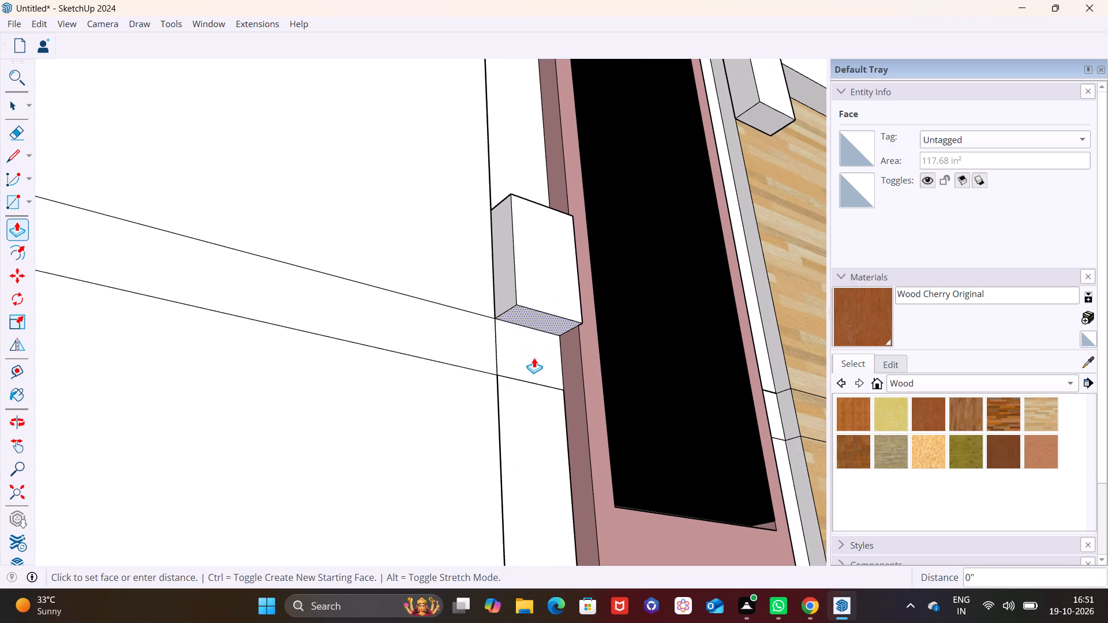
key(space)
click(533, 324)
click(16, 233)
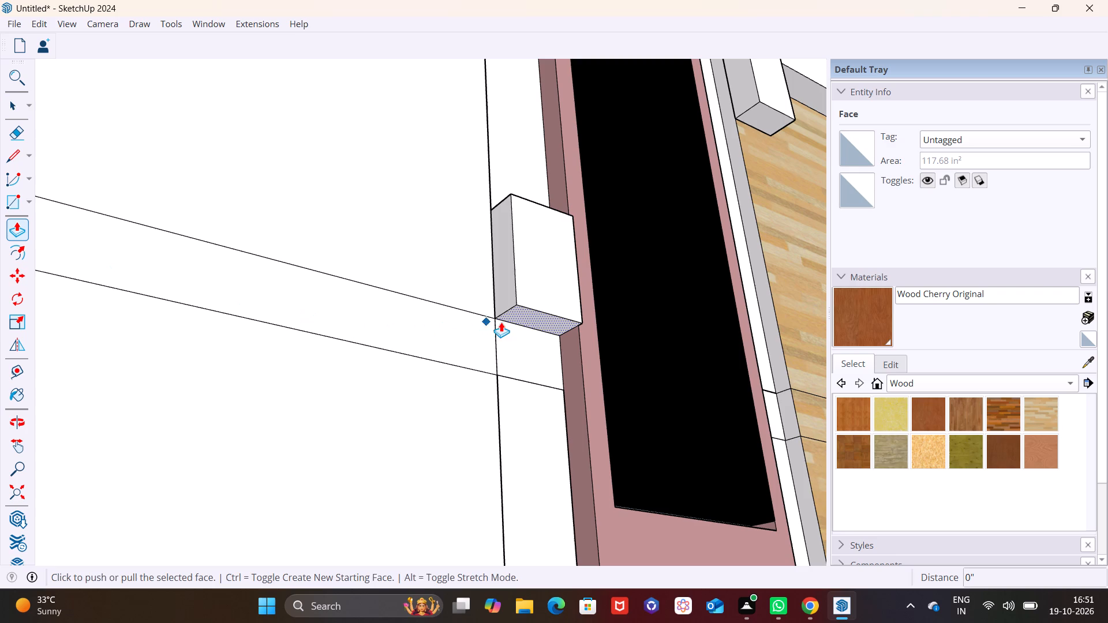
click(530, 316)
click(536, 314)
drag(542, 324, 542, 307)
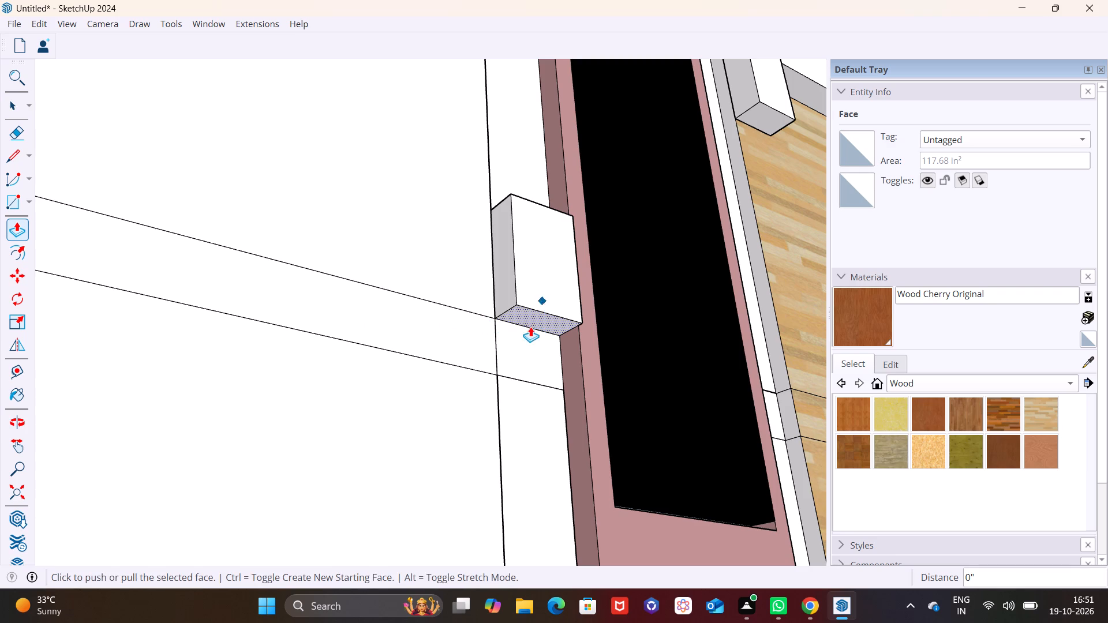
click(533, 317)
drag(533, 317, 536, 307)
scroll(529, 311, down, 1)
Push/Pull the front face of the block beside the tower slightly outward.
click(542, 276)
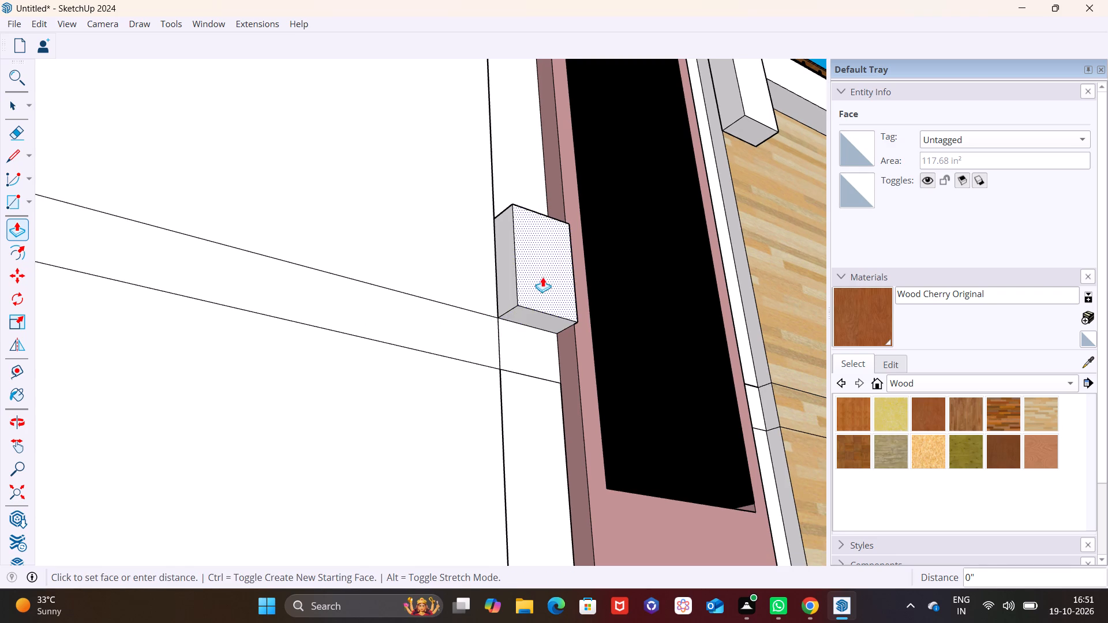
click(554, 291)
Push/Pull the small strip face directly beneath the block outward, flush with the block's front face.
click(546, 316)
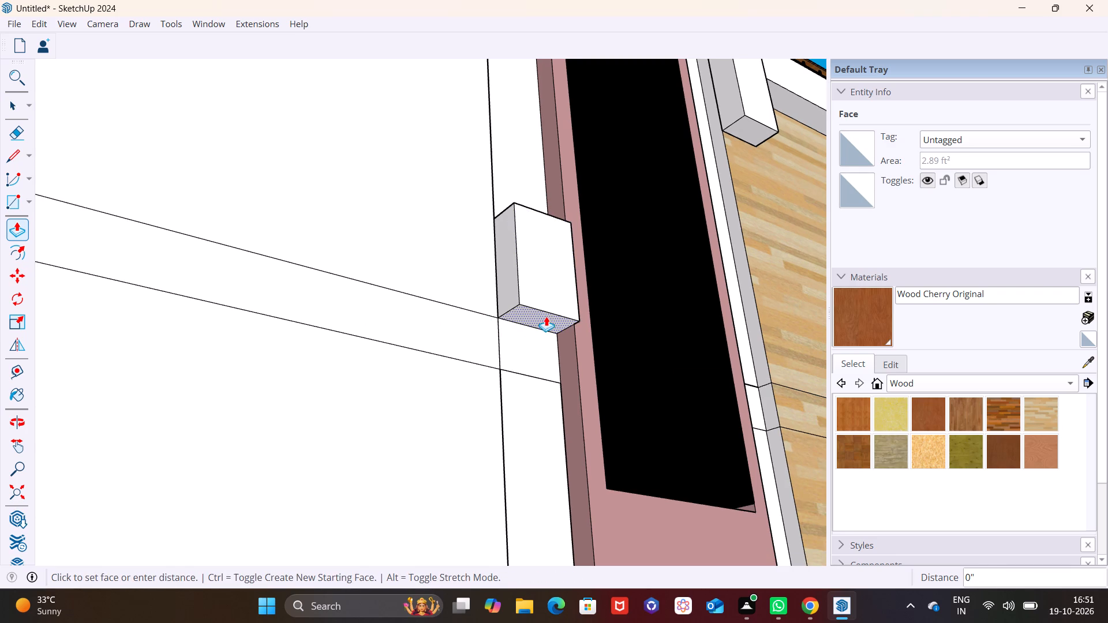
click(539, 350)
click(525, 351)
click(549, 341)
key(space)
click(529, 403)
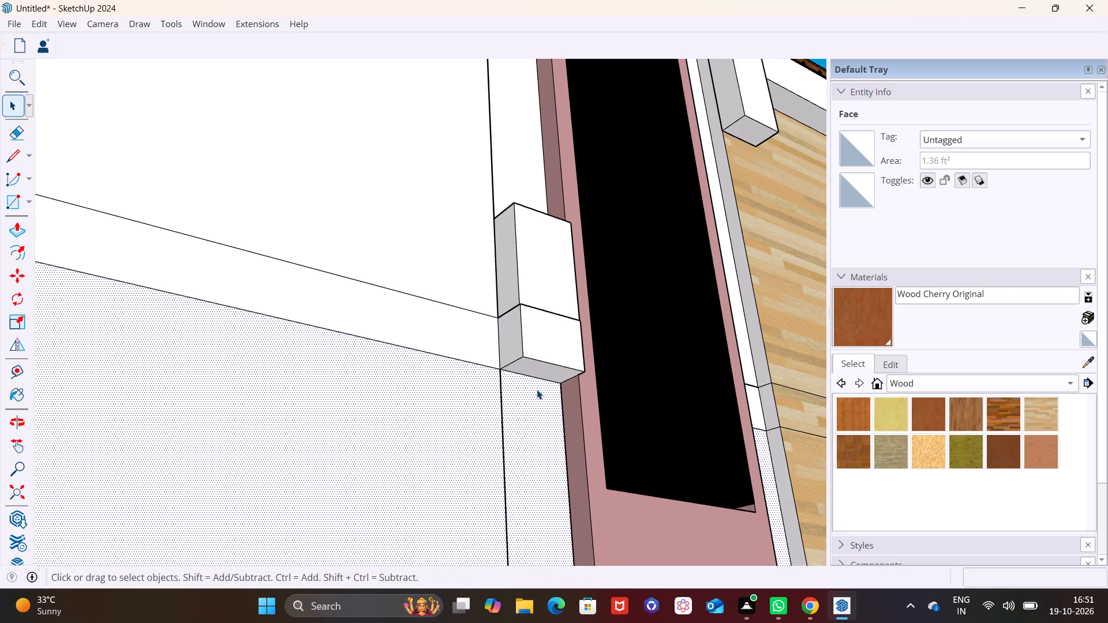
scroll(539, 385, down, 3)
middle_drag(523, 386, 305, 523)
scroll(376, 404, down, 3)
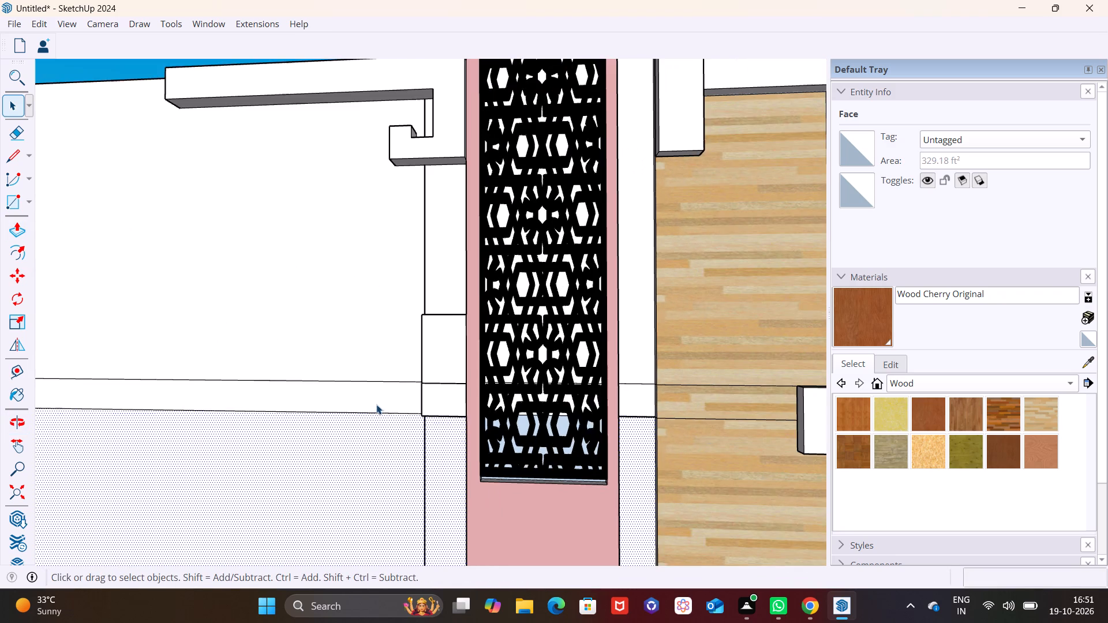
Push/Pull the side face of the block's lower strip about 17' 5 1/4" outward along the blank white wall's floor band.
middle_drag(387, 404, 608, 427)
middle_drag(552, 438, 698, 471)
scroll(698, 471, down, 1)
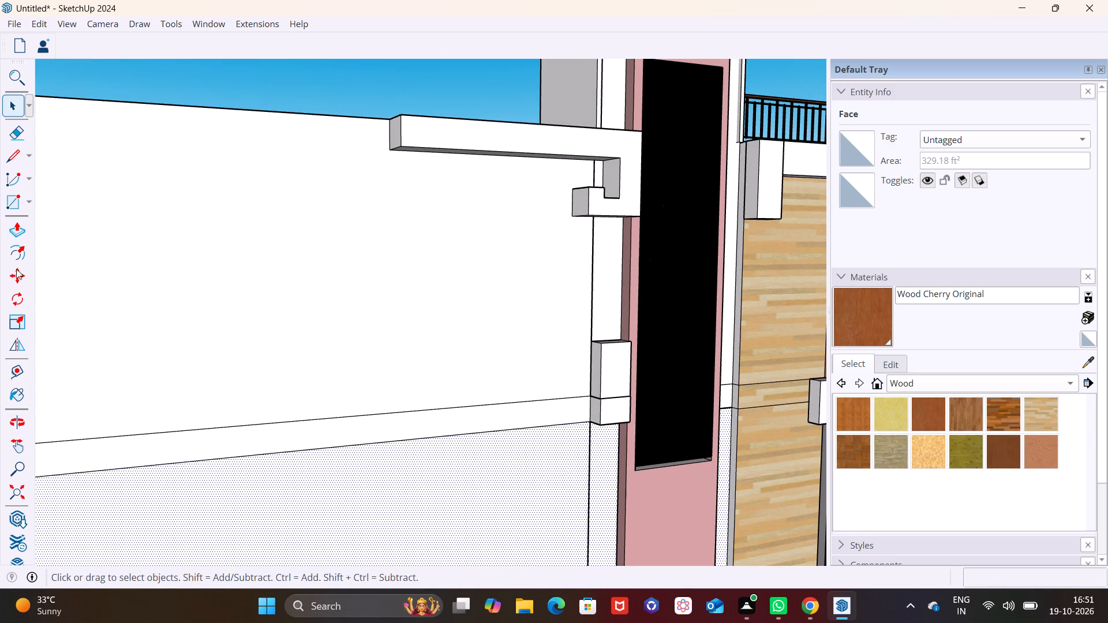
click(27, 231)
key(space)
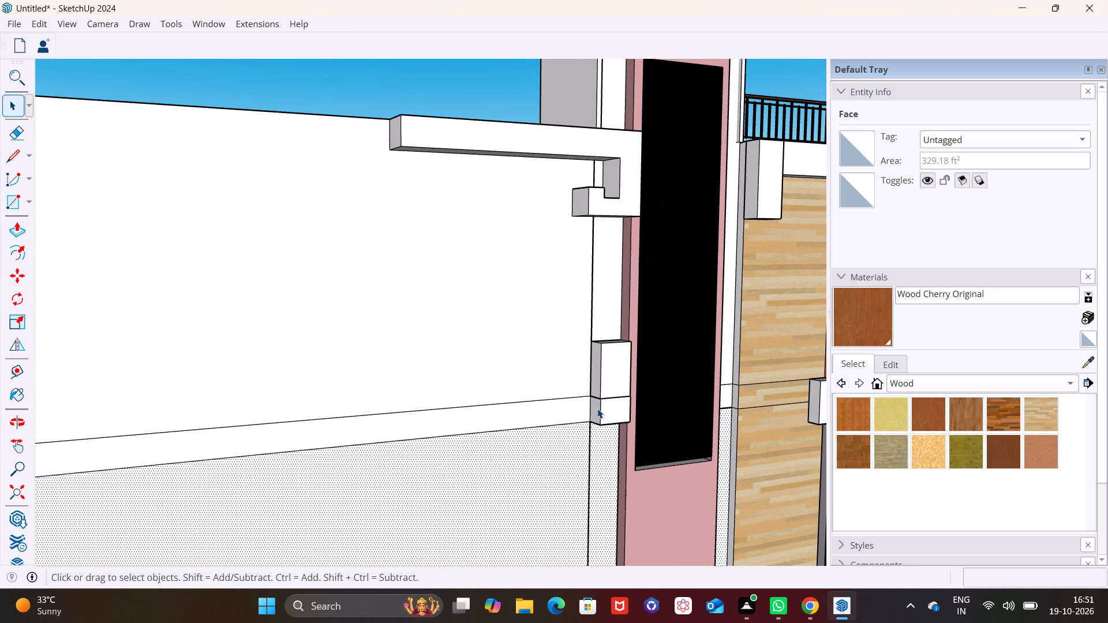
click(597, 408)
click(16, 230)
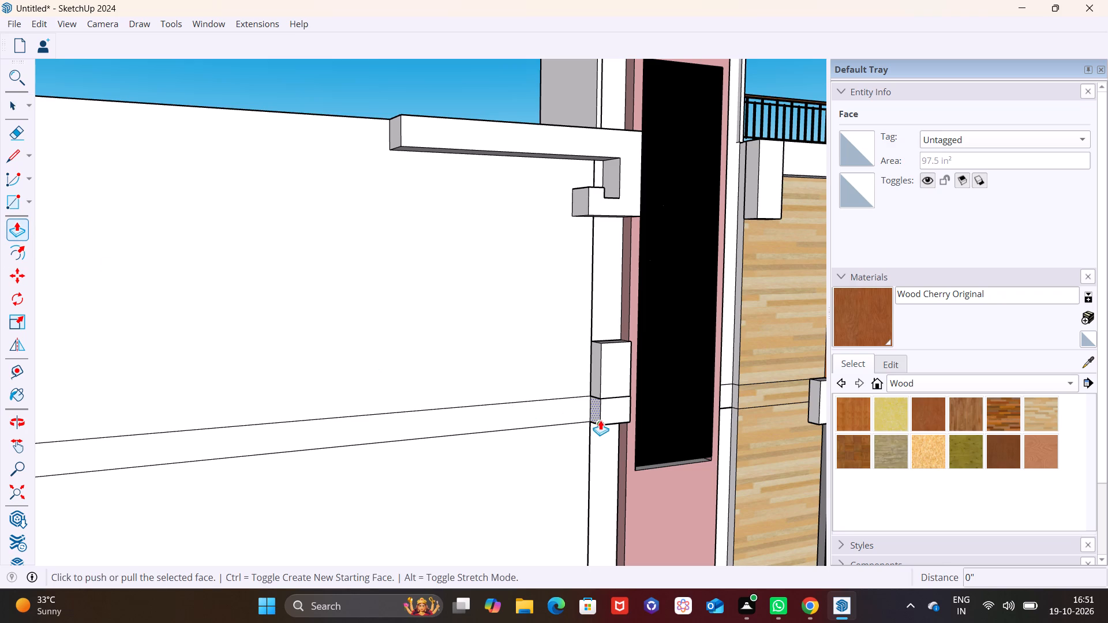
click(599, 410)
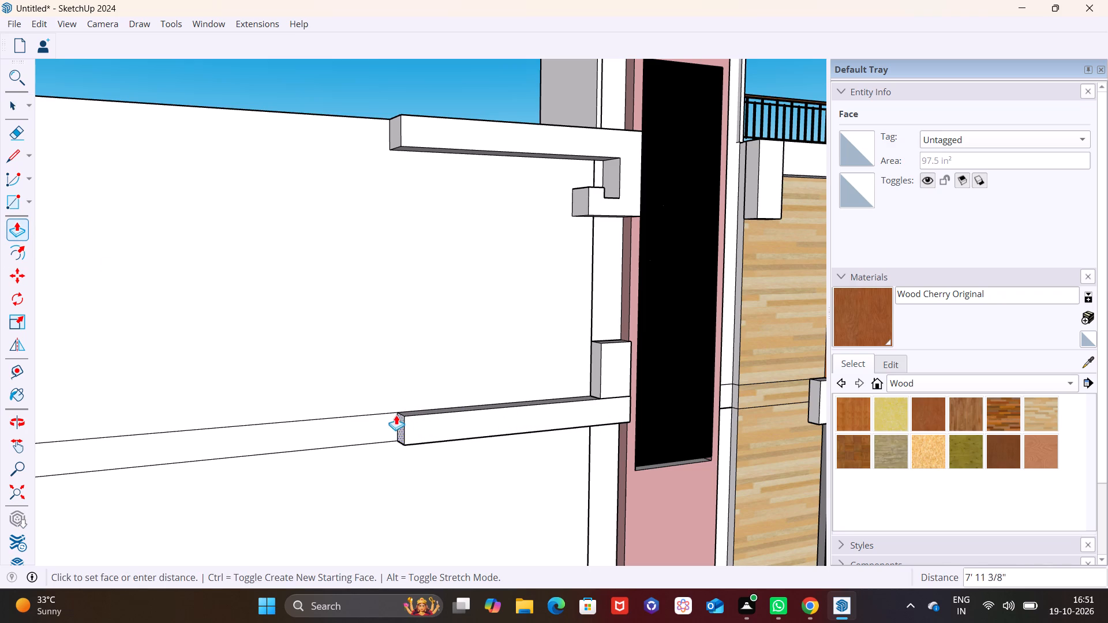
click(102, 424)
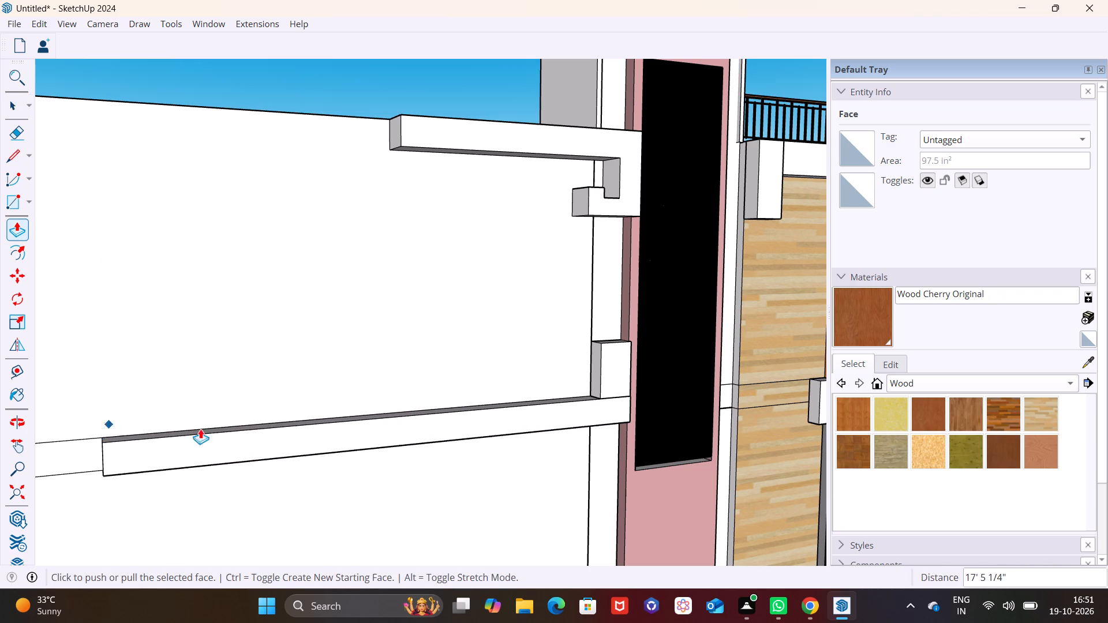
scroll(418, 421, down, 6)
middle_drag(470, 467, 299, 484)
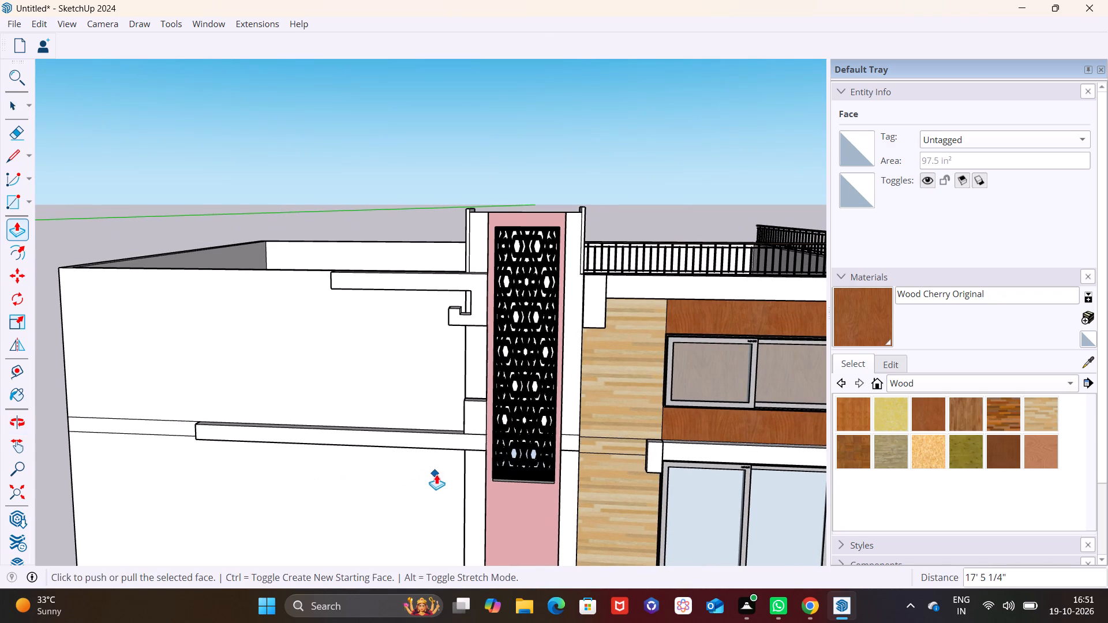
key(Escape)
scroll(473, 472, down, 3)
key(space)
middle_drag(385, 437, 485, 416)
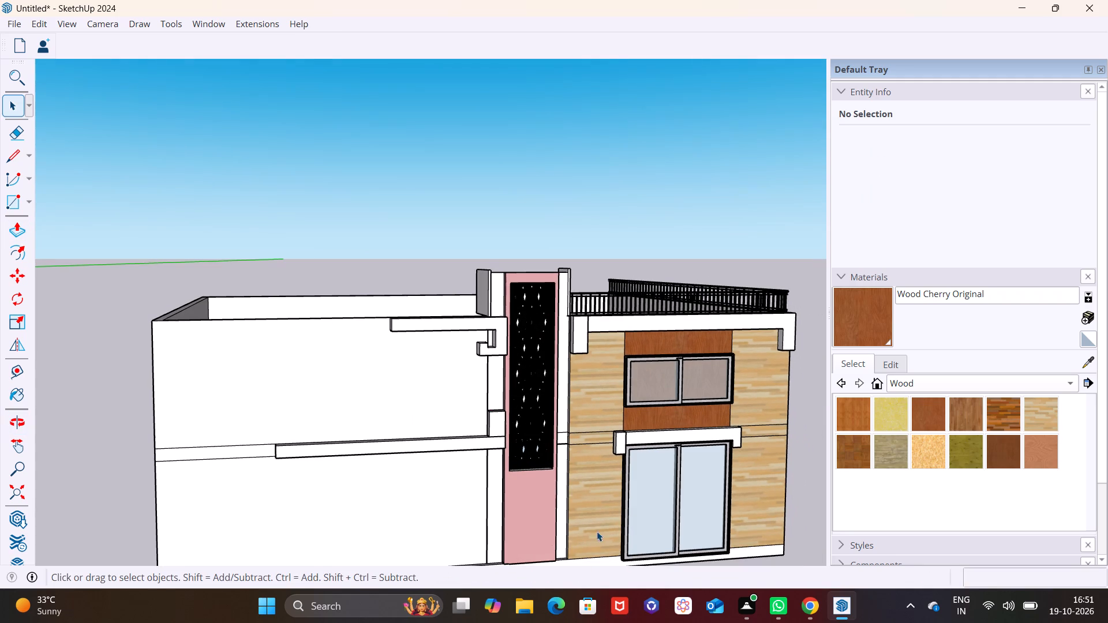
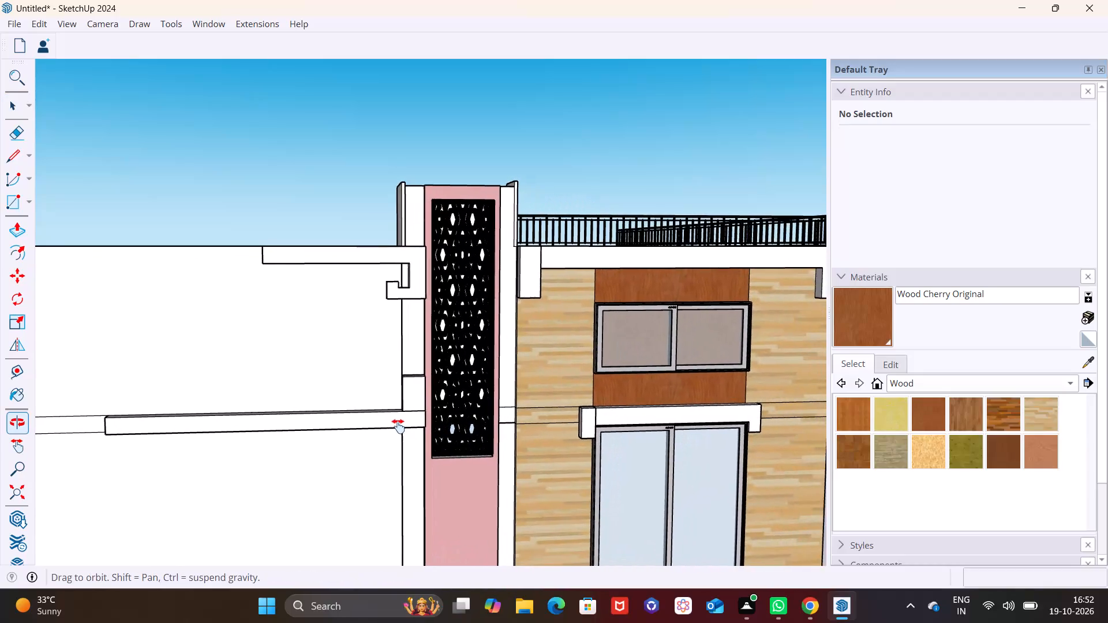
Examine the extended floor-level band, the tower brackets and the overall front facade of the house.
scroll(391, 427, up, 2)
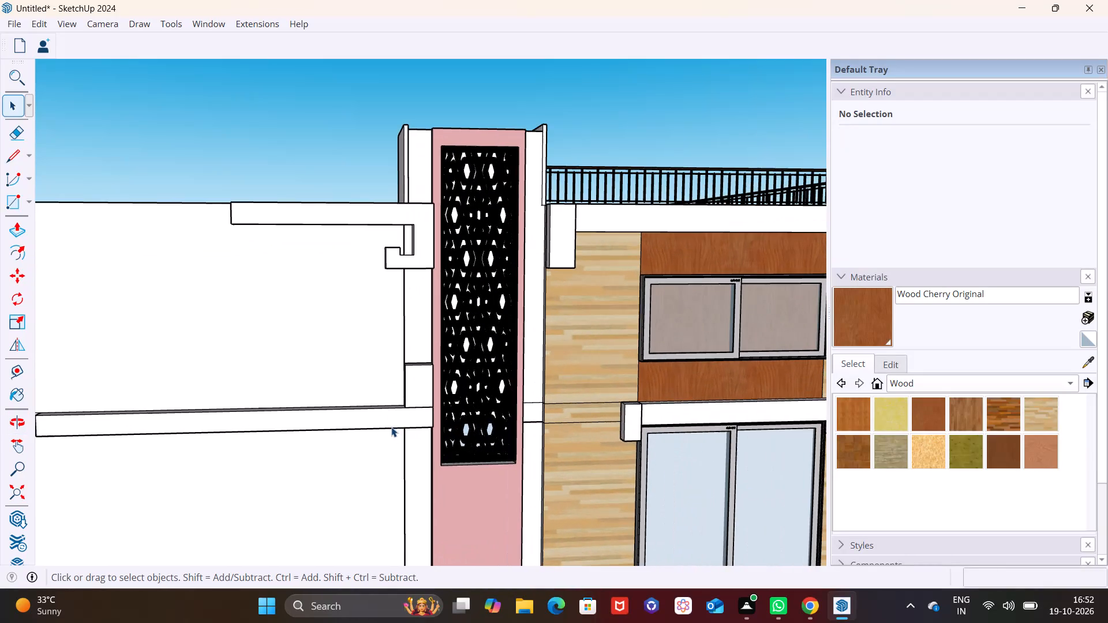
scroll(375, 431, down, 6)
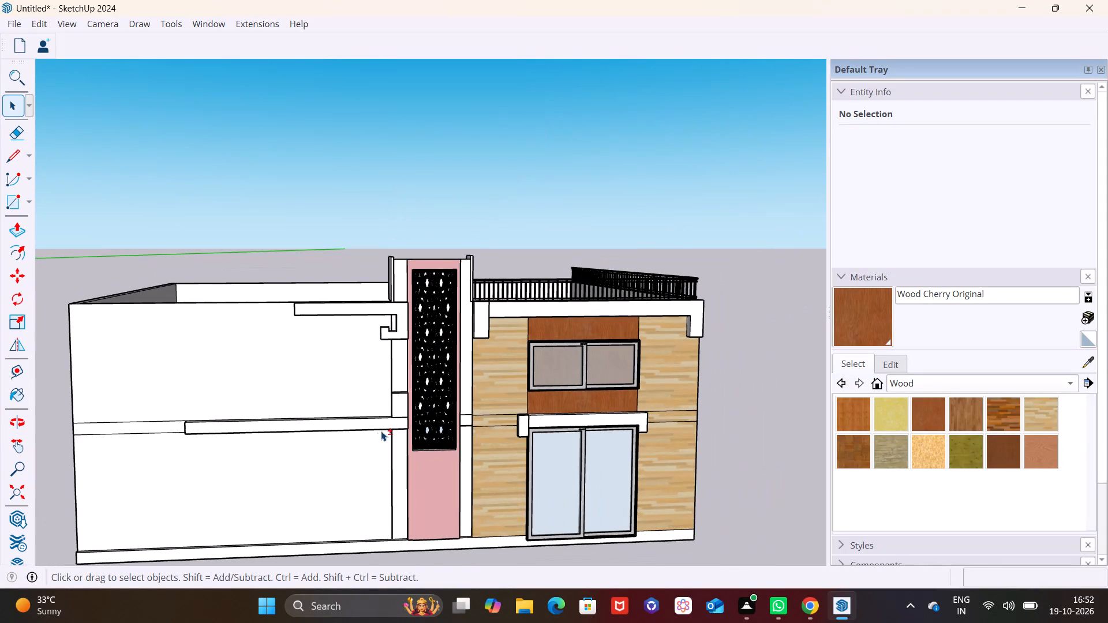
shift+middle_drag(381, 431, 370, 457)
scroll(331, 393, up, 2)
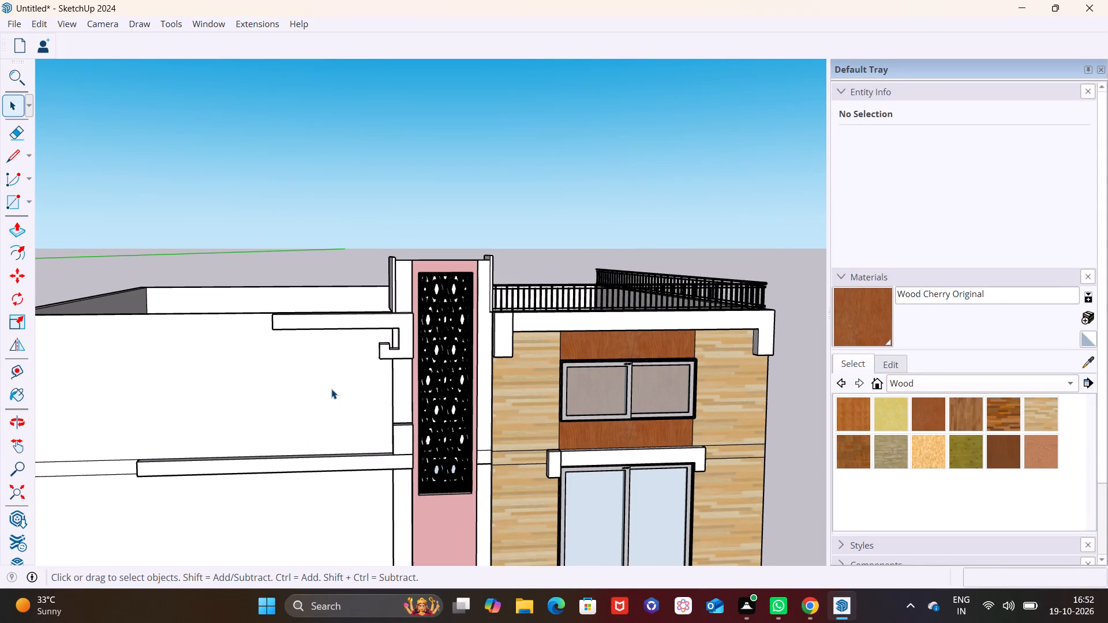
scroll(331, 386, down, 1)
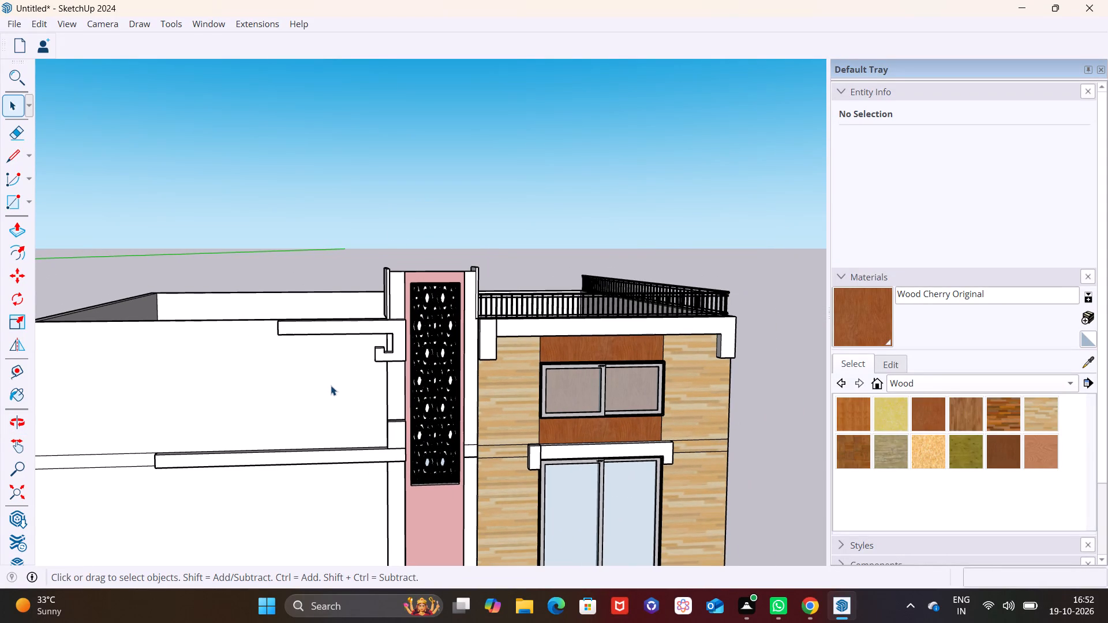
scroll(331, 385, down, 1)
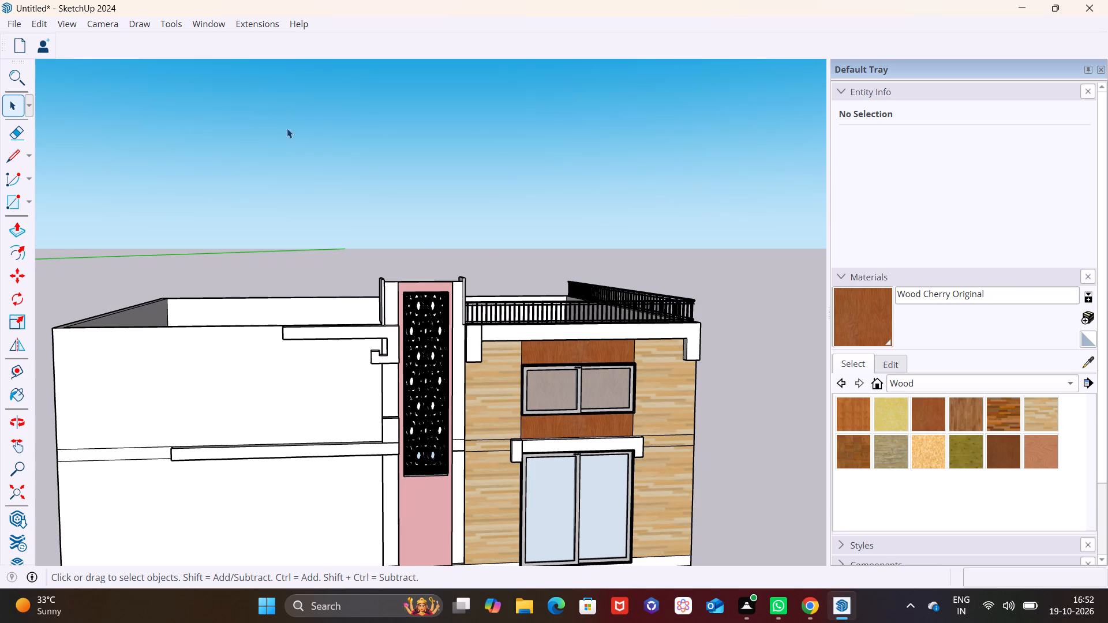
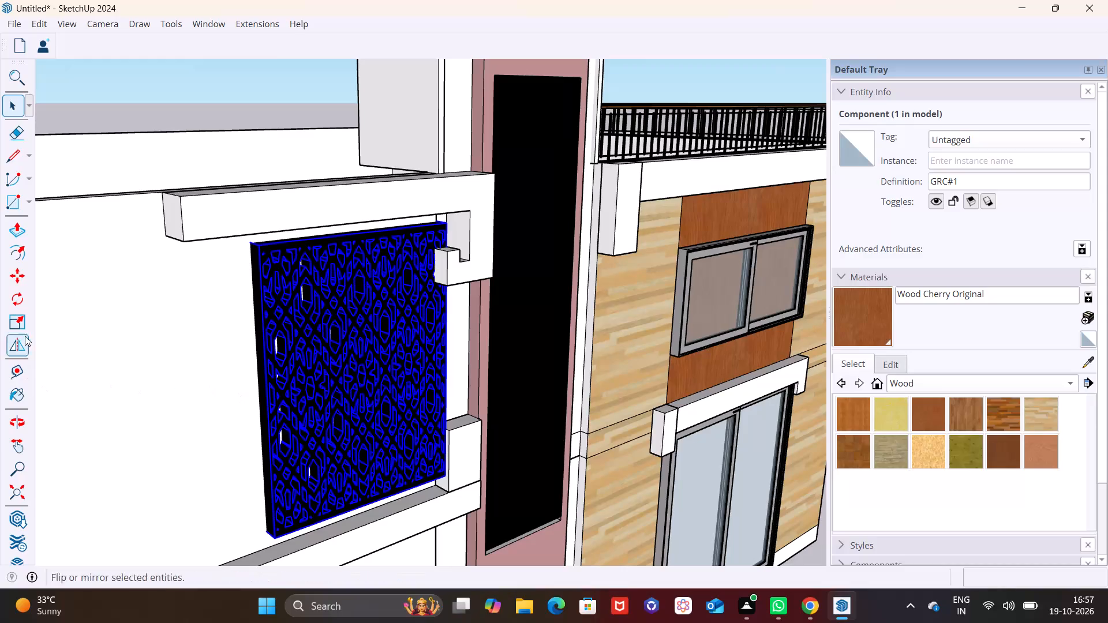
Scale the patterned screen wider along the blank wall, extending its edge away from the tower.
click(10, 322)
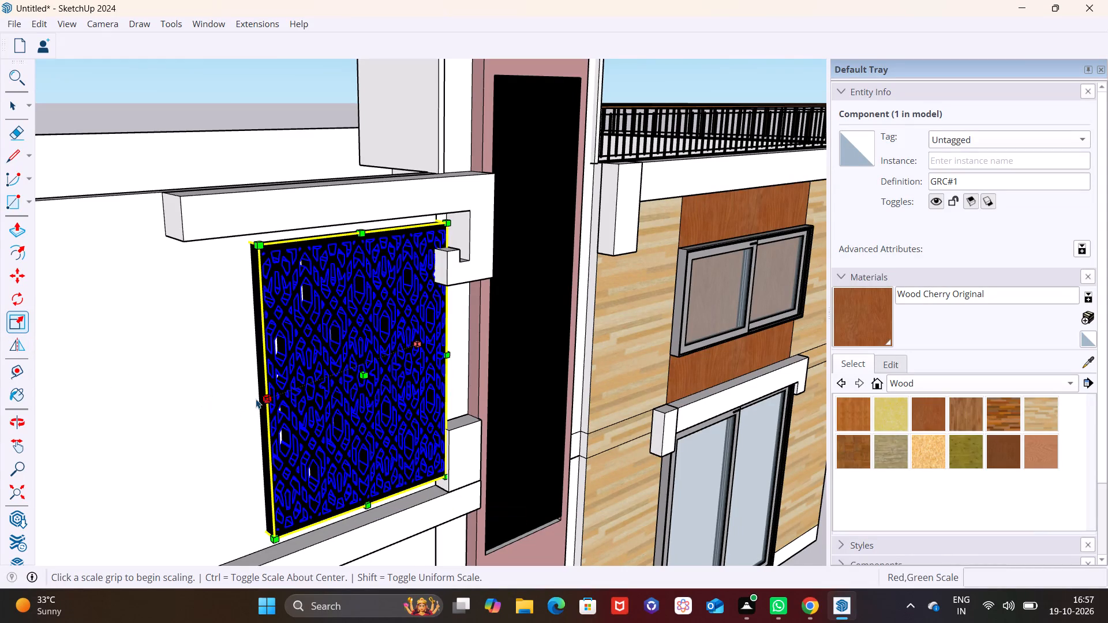
click(268, 397)
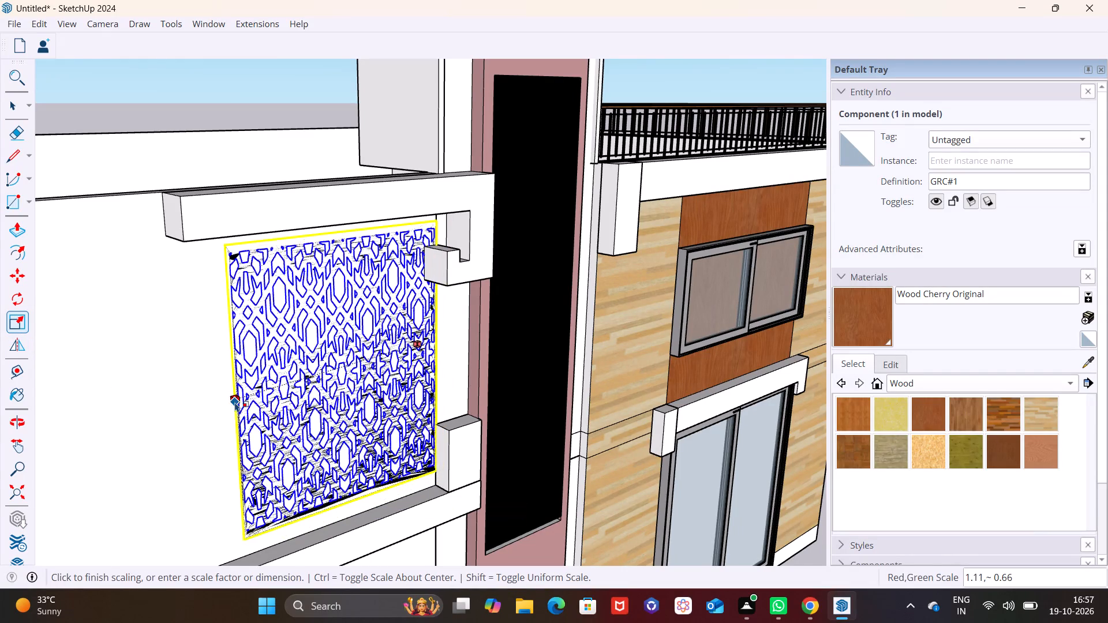
click(219, 407)
key(space)
click(170, 437)
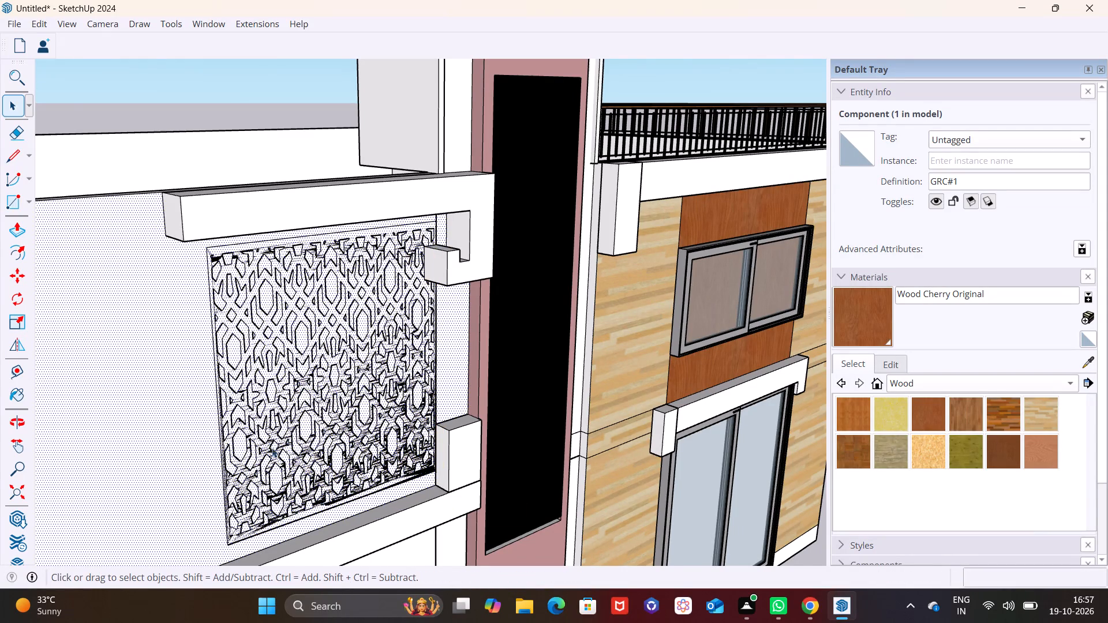
Move the patterned screen by its lower outer corner about 6 9/16" against the blank wall above the floor-level band.
scroll(289, 447, down, 2)
click(268, 453)
key(m)
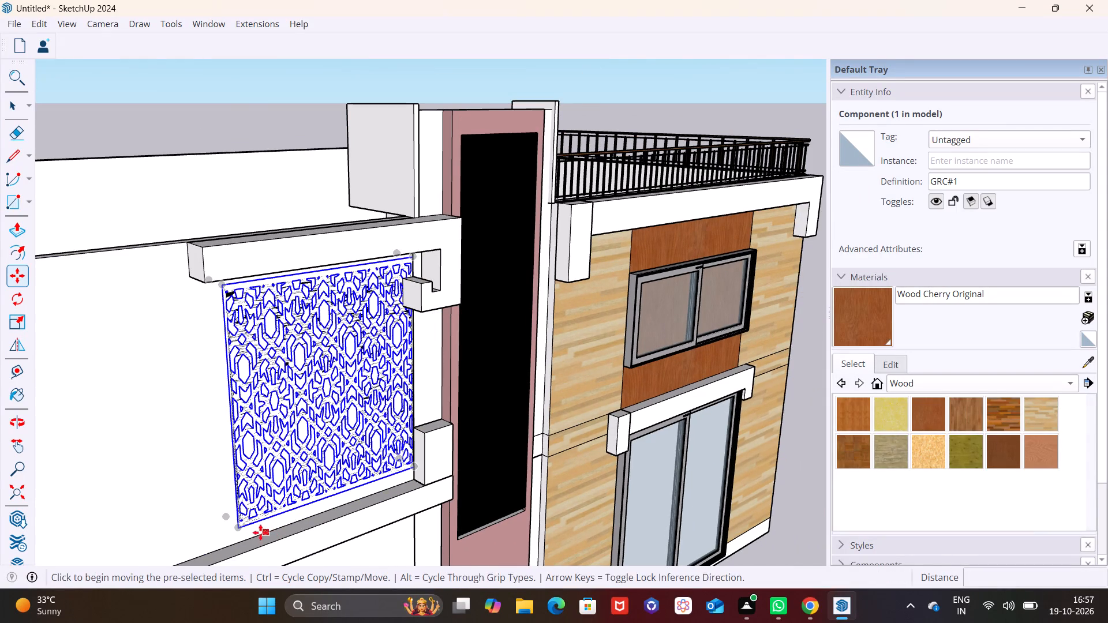
click(238, 526)
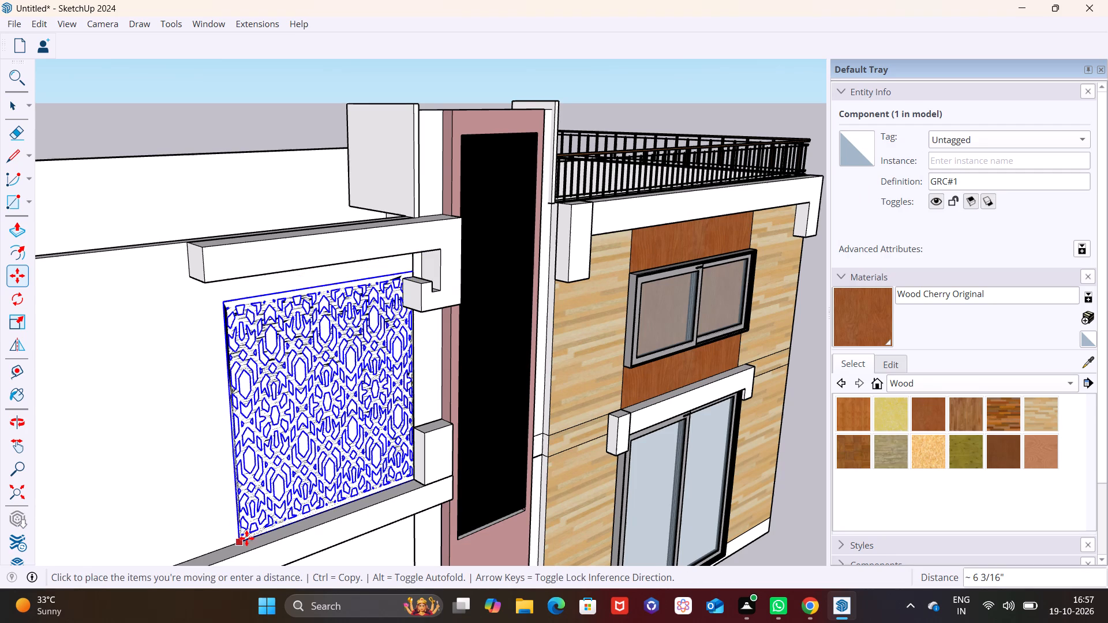
middle_drag(246, 519, 409, 452)
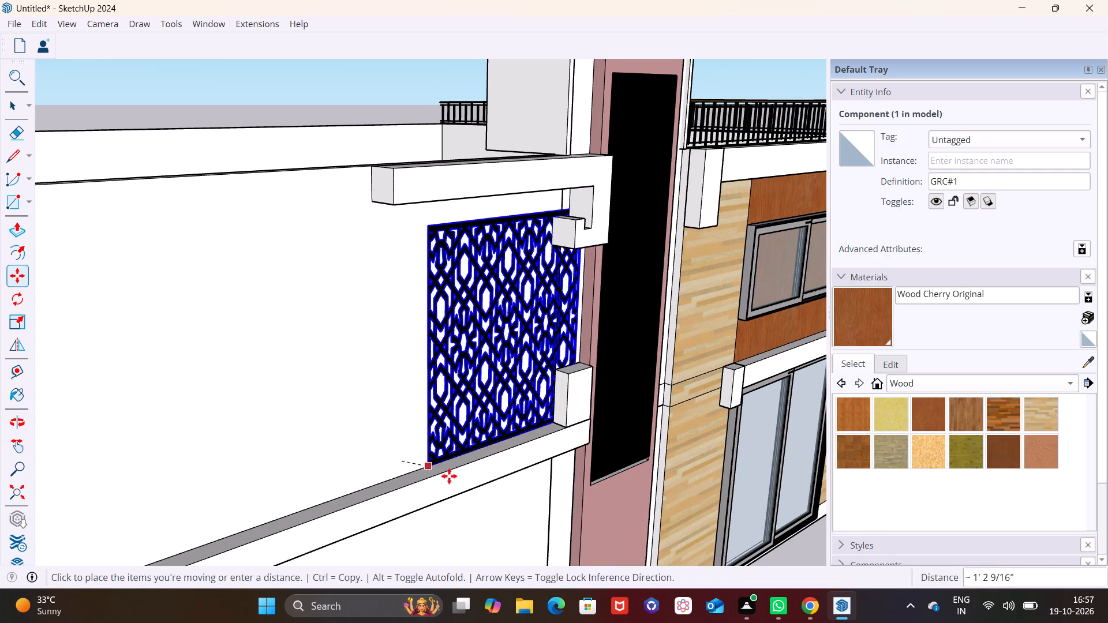
click(417, 463)
key(space)
click(368, 482)
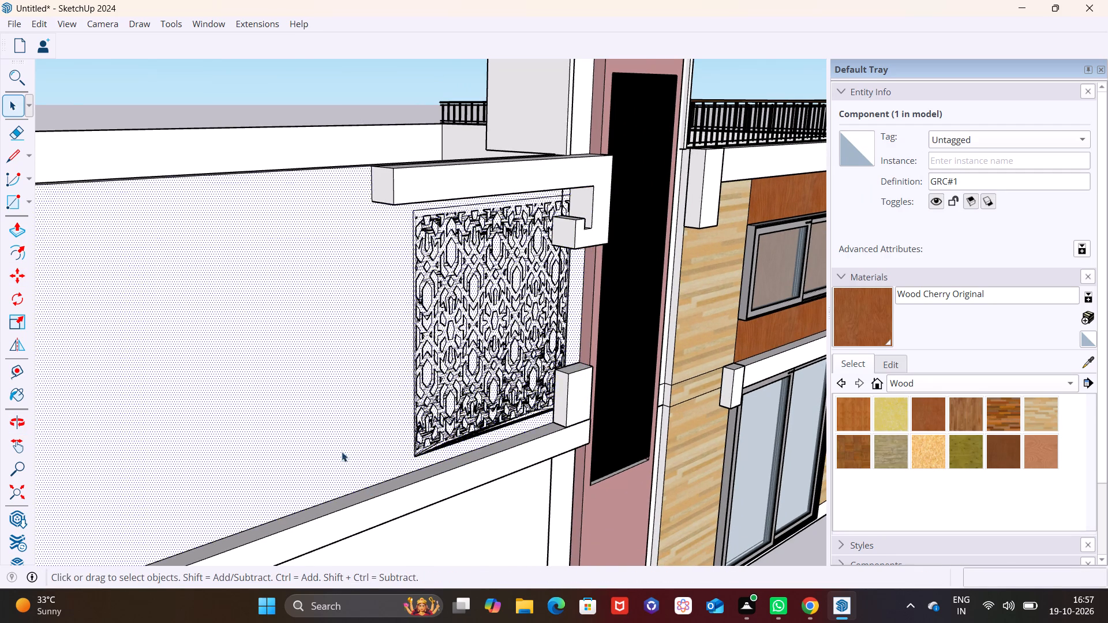
Scale the patterned screen vertically so its bottom edge meets the floor-level band and its top edge meets the upper white bracket.
scroll(343, 445, down, 7)
middle_drag(466, 445, 207, 422)
scroll(276, 380, up, 3)
scroll(330, 387, up, 2)
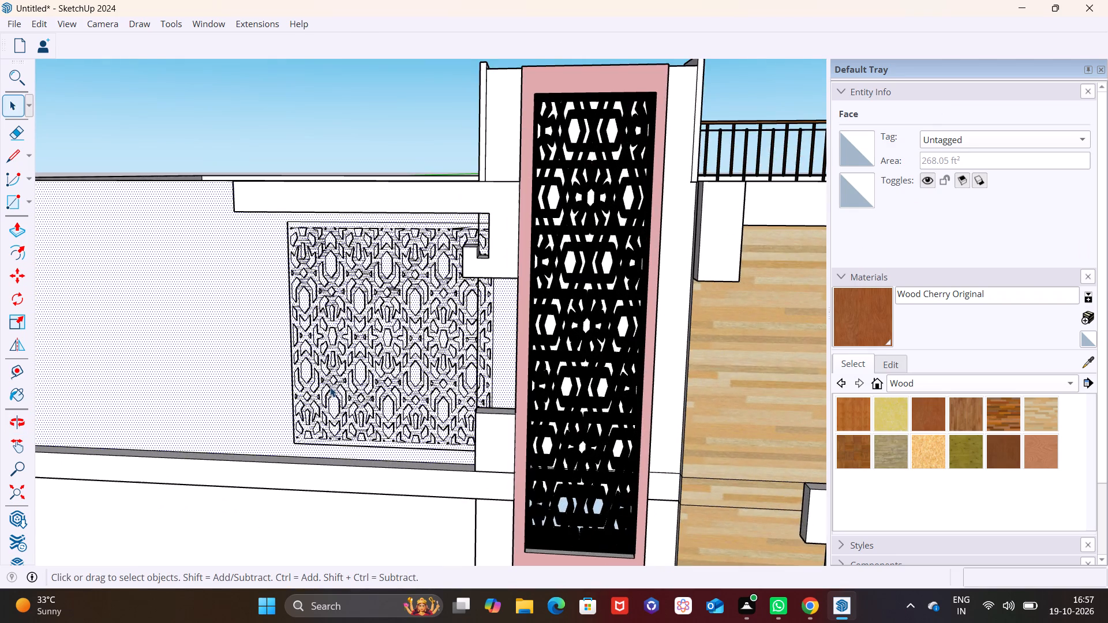
scroll(411, 399, down, 10)
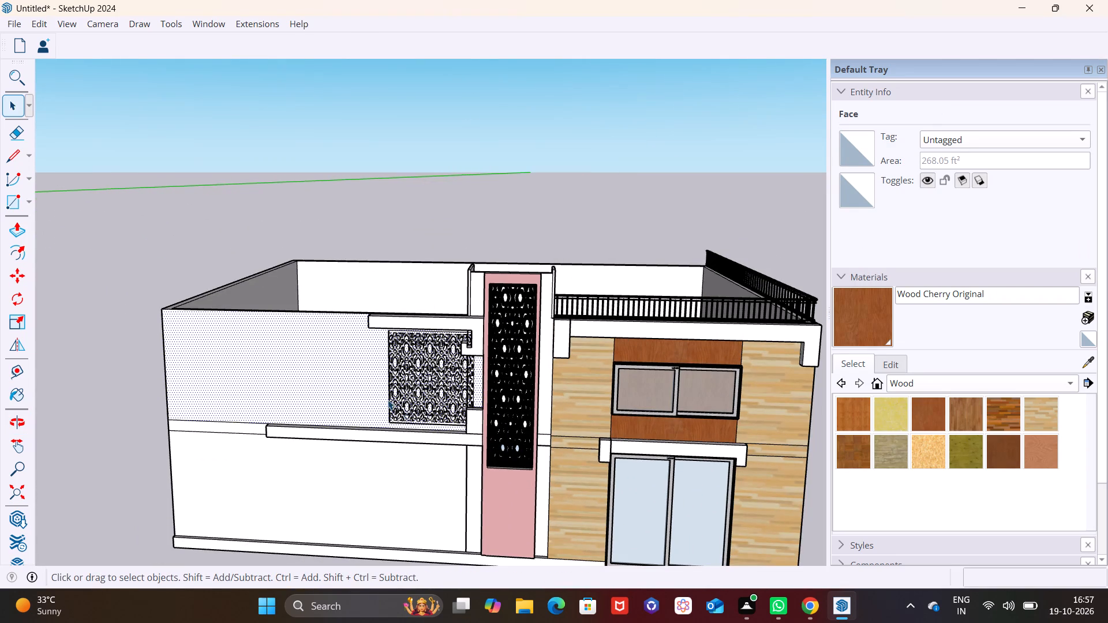
scroll(446, 391, down, 2)
middle_drag(450, 394, 513, 351)
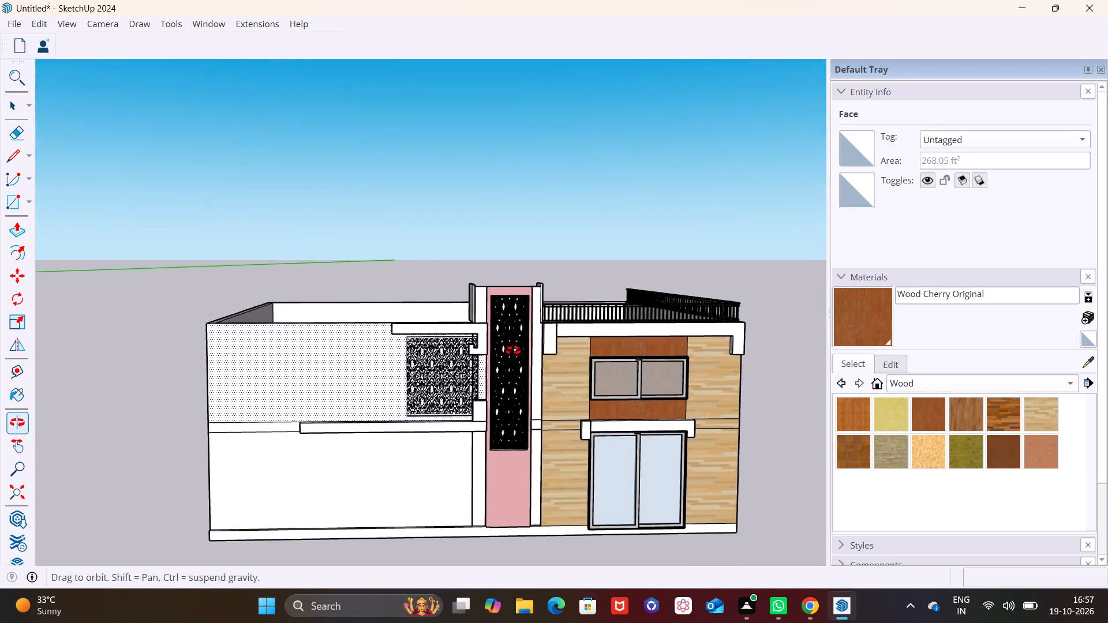
middle_drag(513, 351, 514, 352)
scroll(415, 401, up, 8)
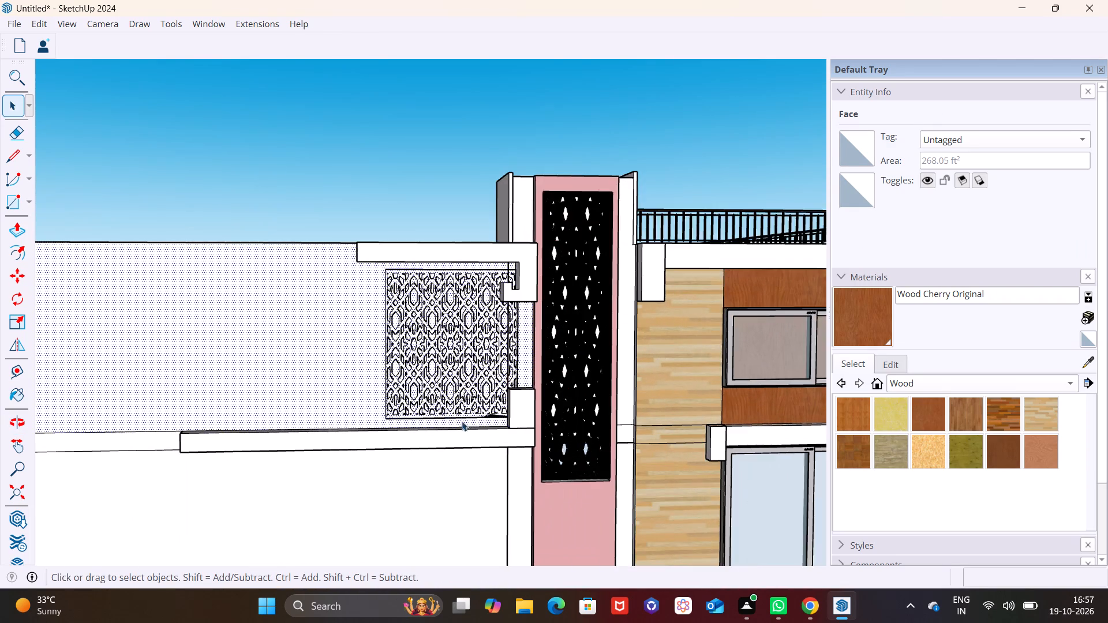
scroll(462, 421, up, 5)
click(435, 400)
click(25, 326)
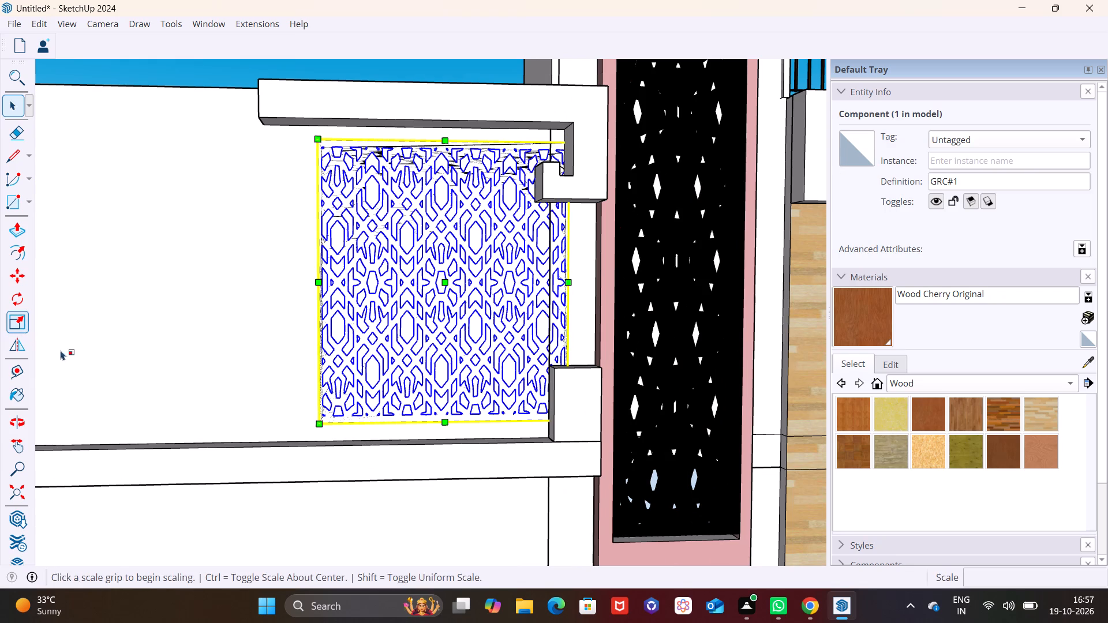
click(441, 423)
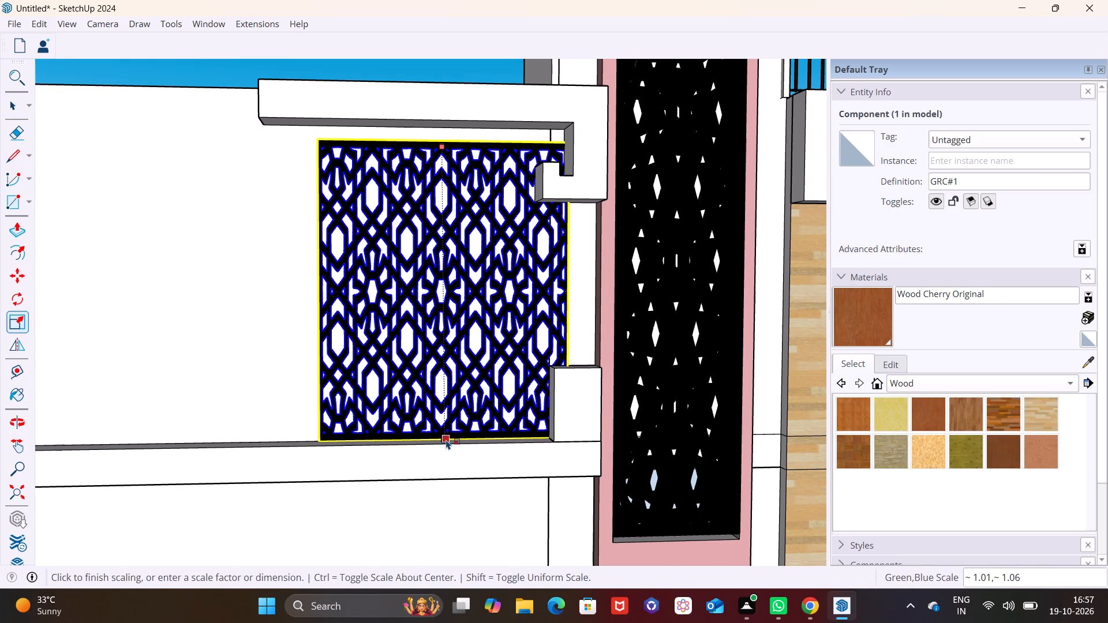
click(446, 440)
click(445, 141)
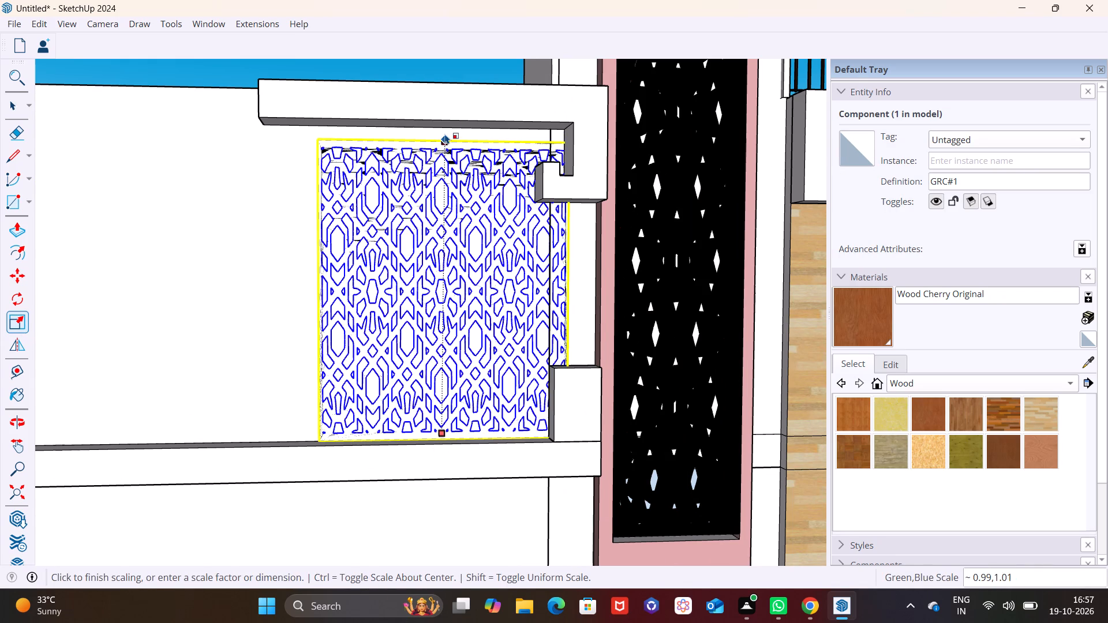
click(445, 132)
key(space)
click(271, 223)
Copy the ground-floor sliding glass door about 32' 1 3/8" to the upper blank wall, beside the patterned screen above the band.
scroll(400, 250, down, 2)
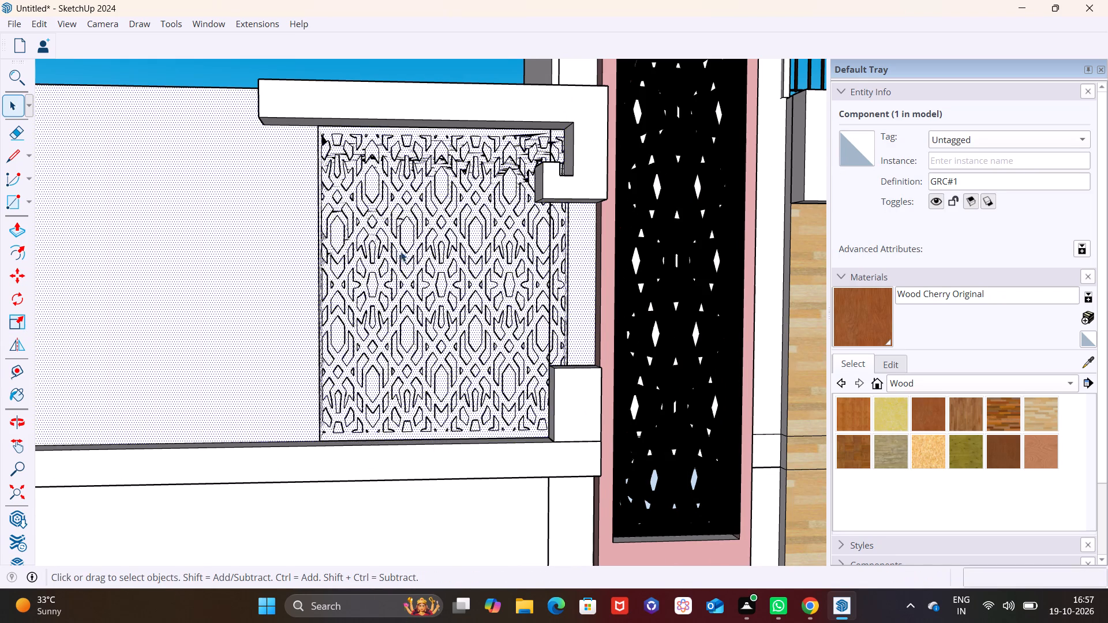
scroll(400, 252, down, 9)
middle_drag(447, 314, 422, 374)
scroll(373, 287, up, 2)
scroll(408, 339, up, 2)
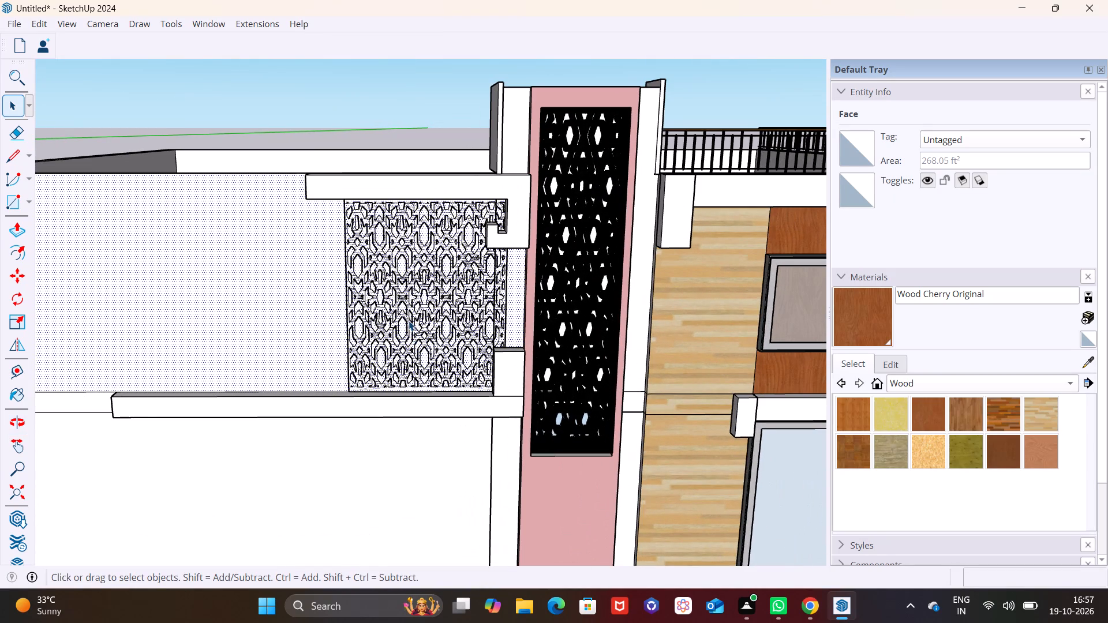
scroll(409, 321, down, 4)
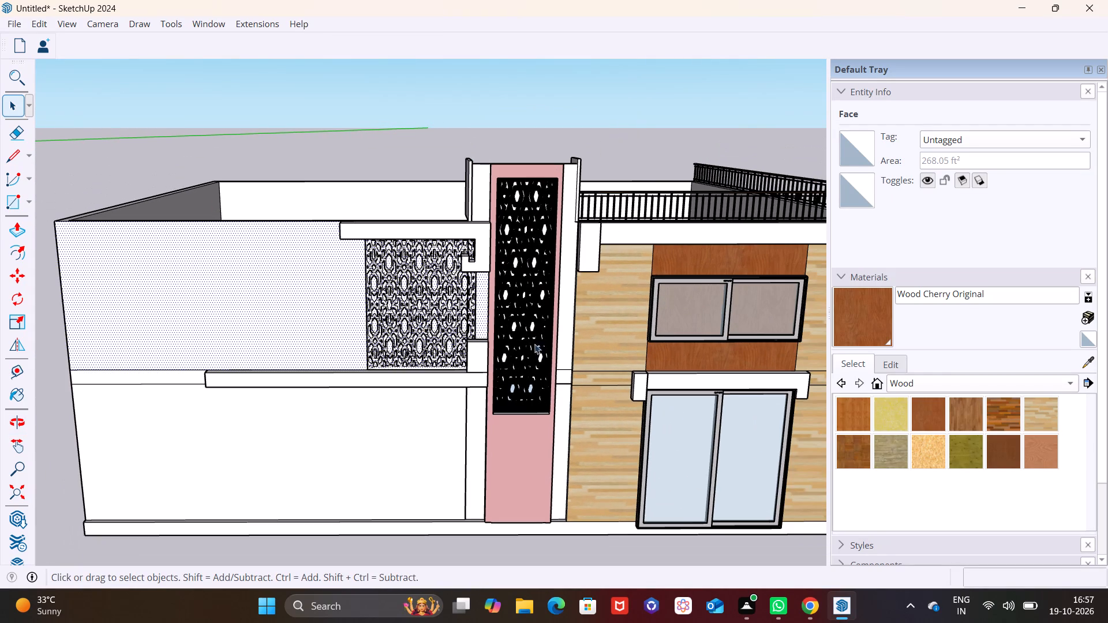
click(719, 412)
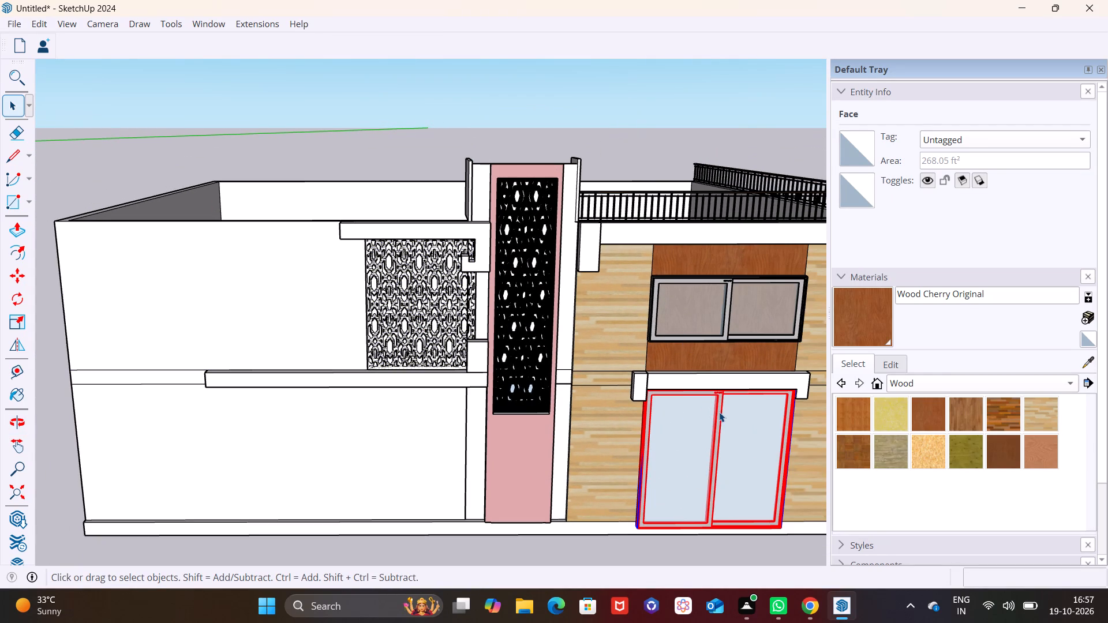
key(m)
click(639, 530)
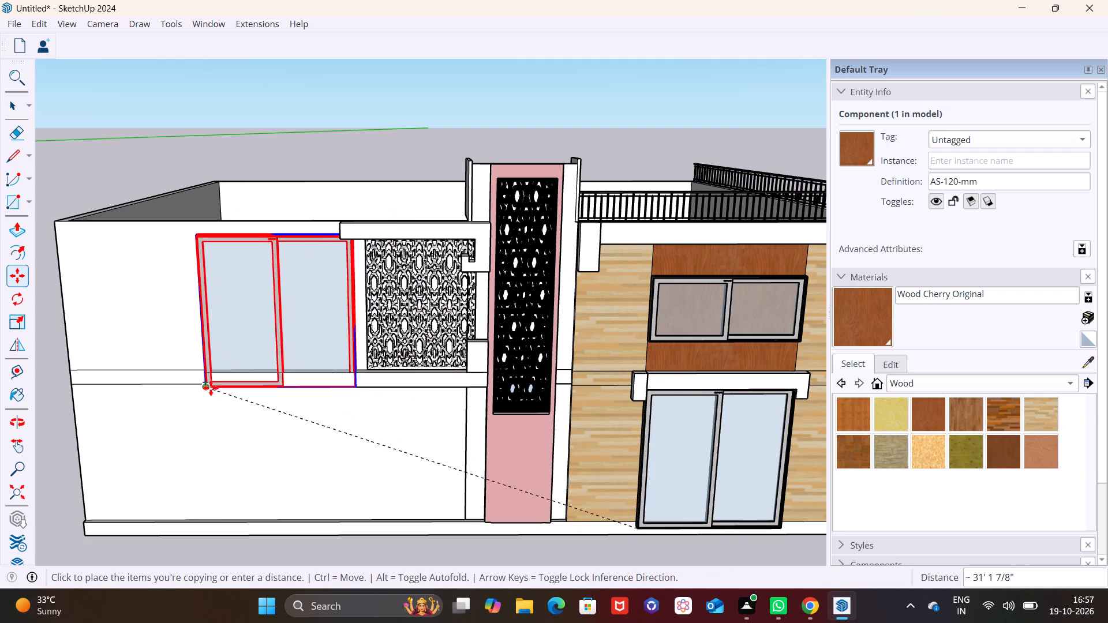
click(198, 368)
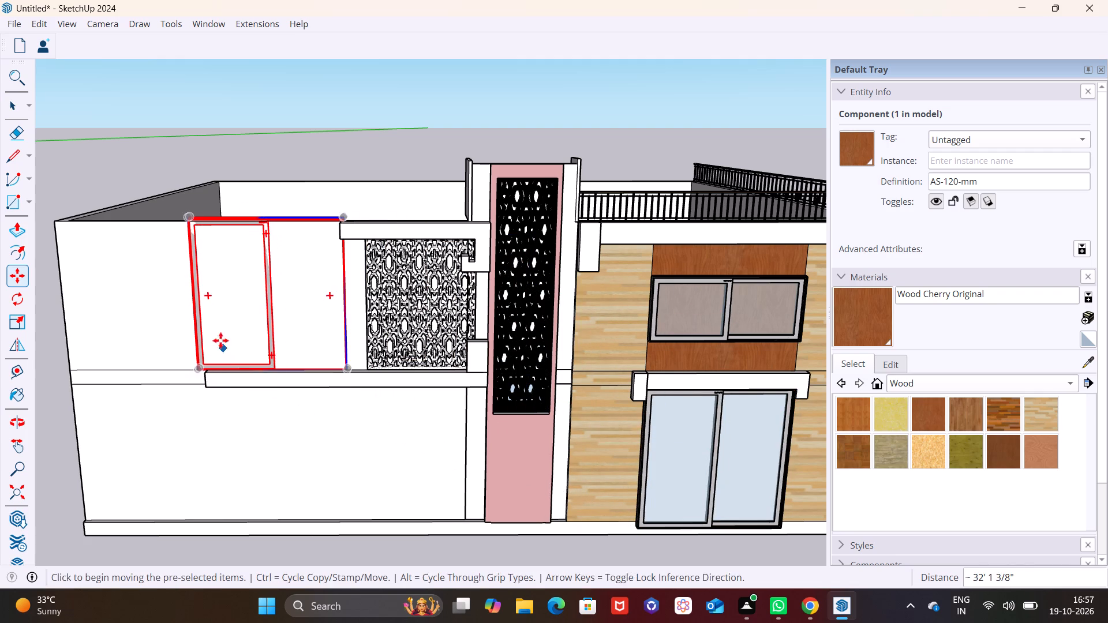
Scale the copied sliding door from its upper outer corner to about 0.61 in width and 0.69 in height.
click(30, 320)
click(10, 319)
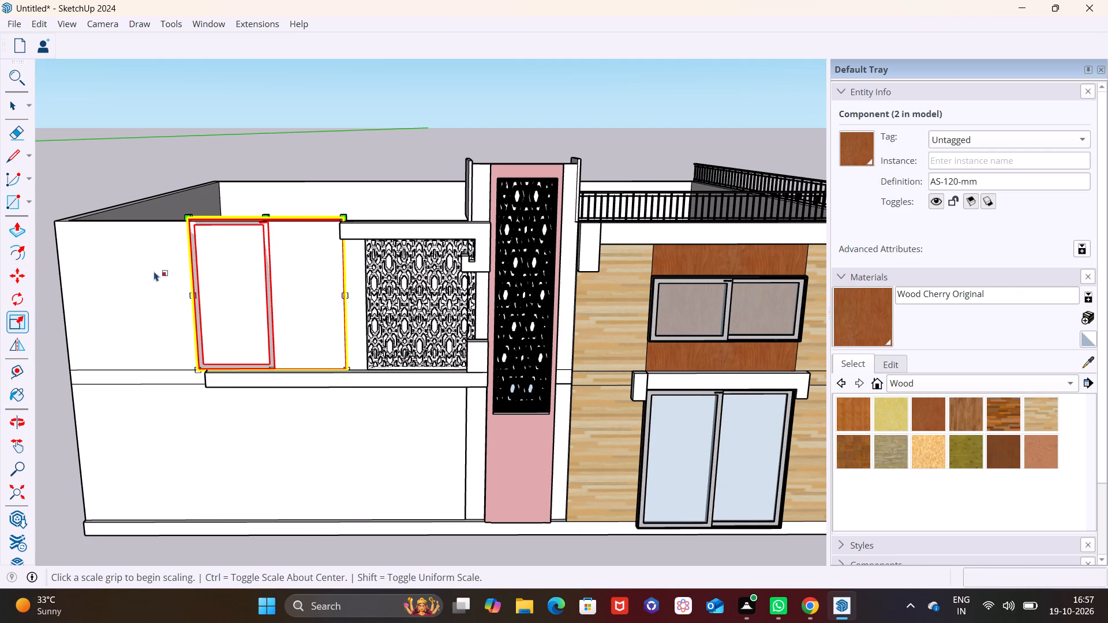
click(185, 220)
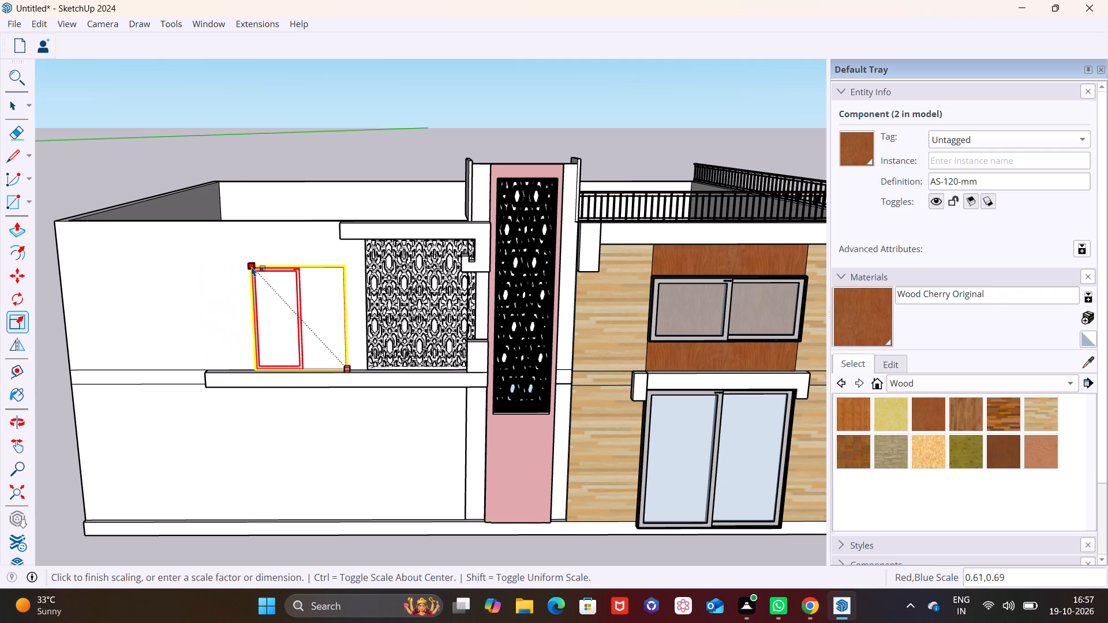
click(252, 267)
Move the resized sliding window along the upper wall, closer to the patterned screen and just above the floor-level band.
middle_drag(321, 311, 346, 329)
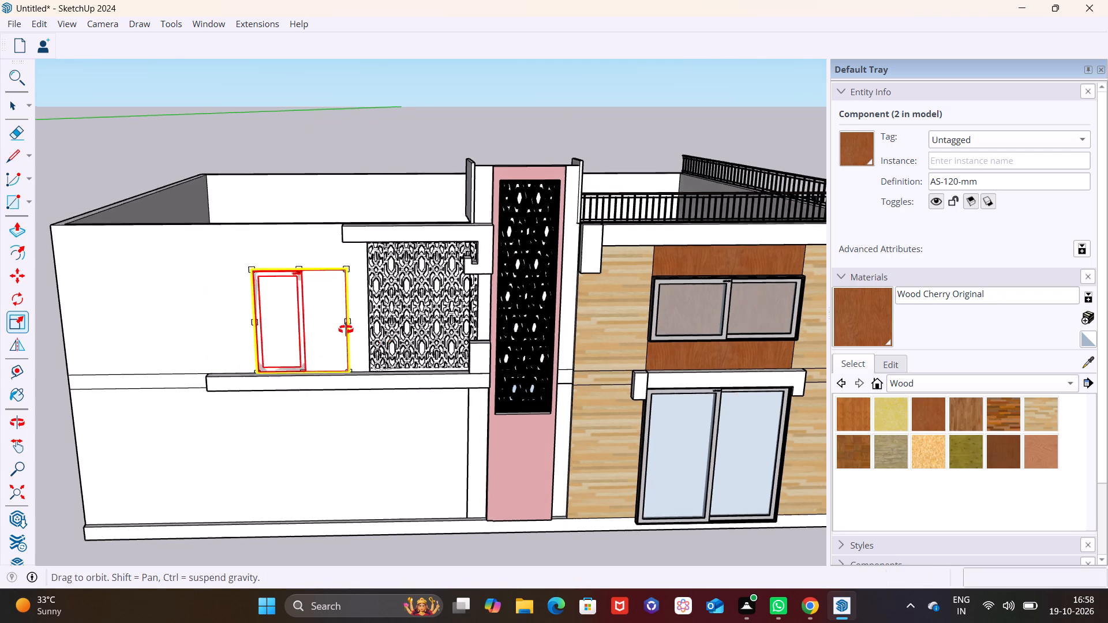
middle_drag(346, 329, 514, 347)
scroll(383, 352, up, 4)
key(m)
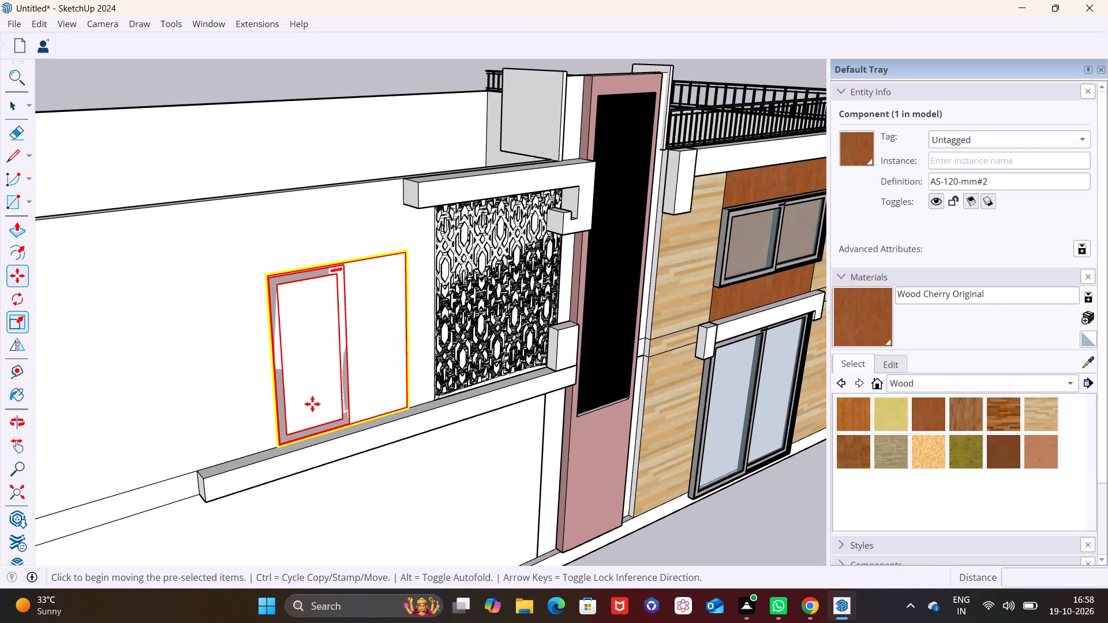
drag(280, 442, 286, 437)
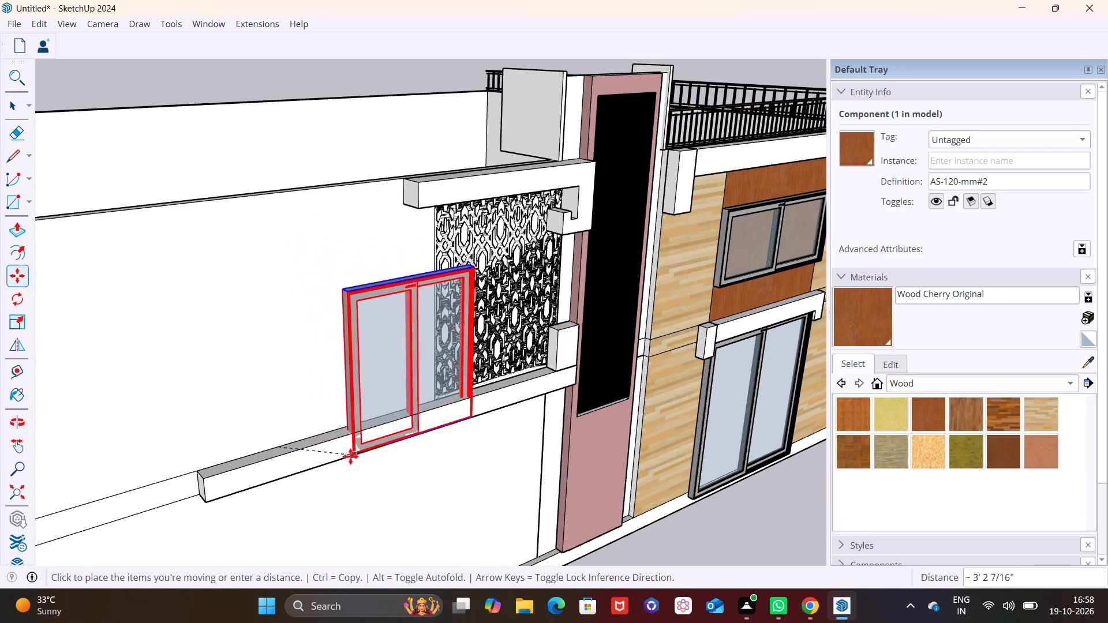
click(302, 430)
key(space)
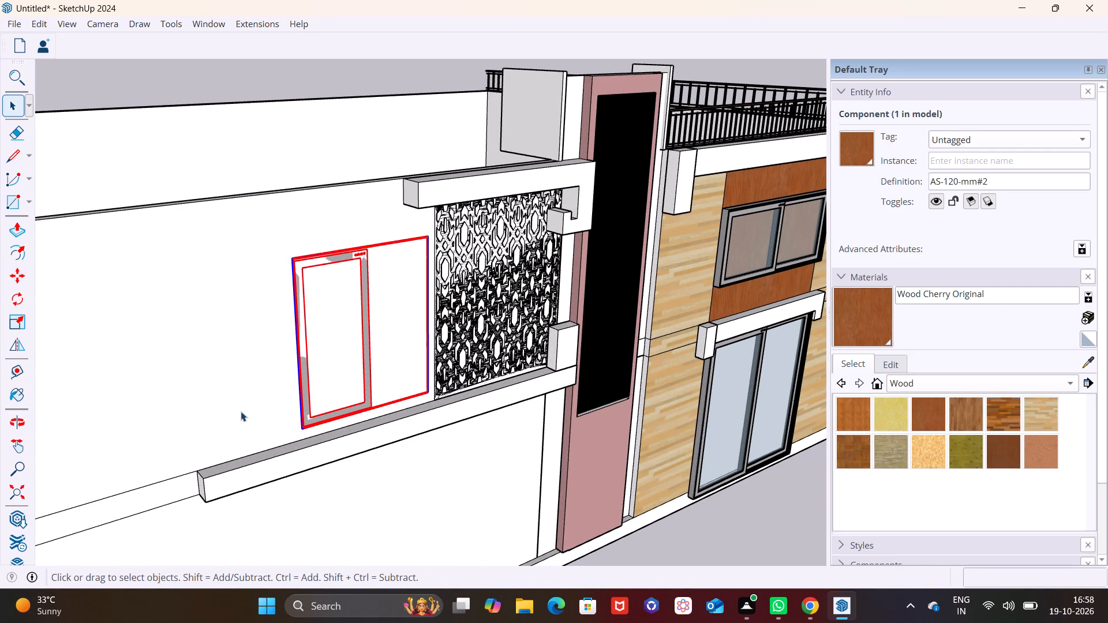
click(241, 411)
Move the sliding window about 4 3/4" outward by its back corner so its frame stands proud of the wall face.
scroll(286, 368, down, 3)
middle_drag(324, 388, 216, 318)
middle_drag(240, 307, 466, 385)
scroll(350, 343, up, 5)
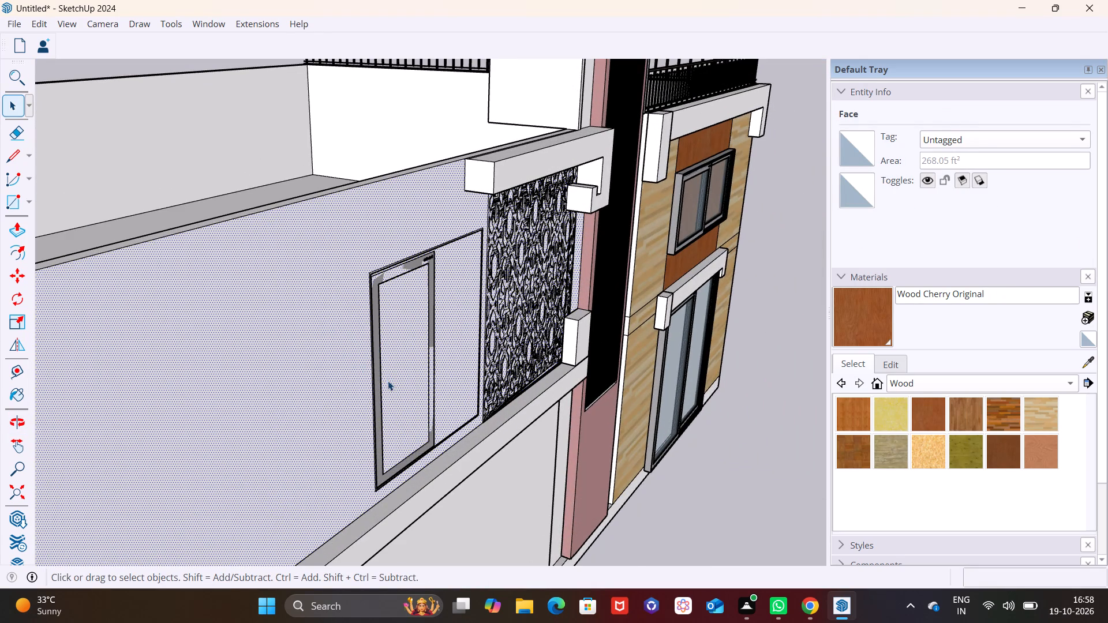
scroll(388, 381, up, 3)
click(380, 471)
key(m)
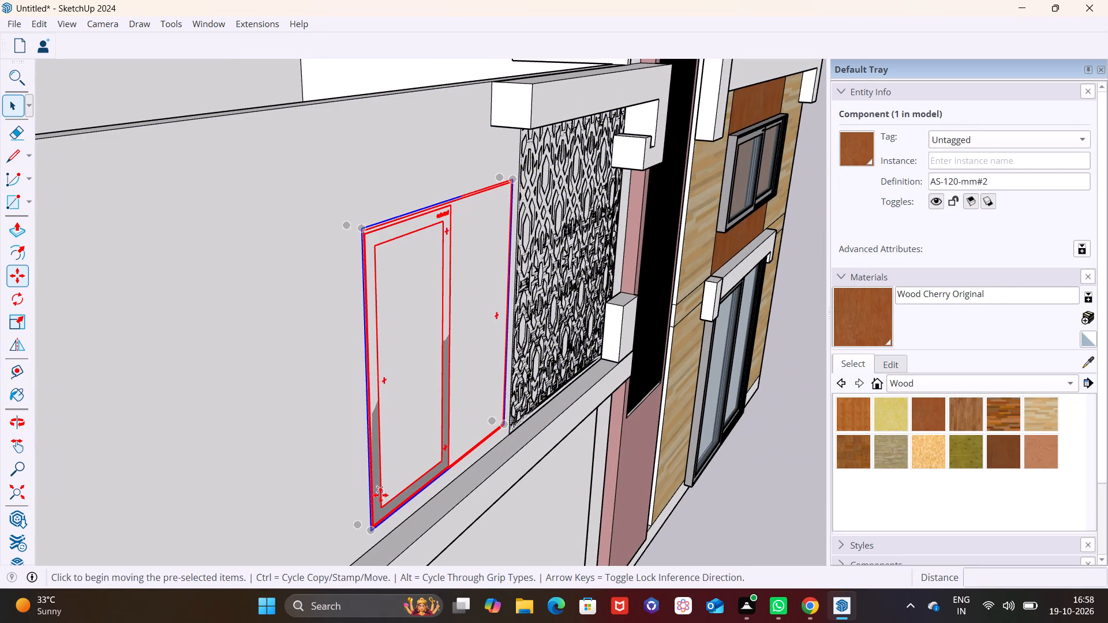
click(344, 225)
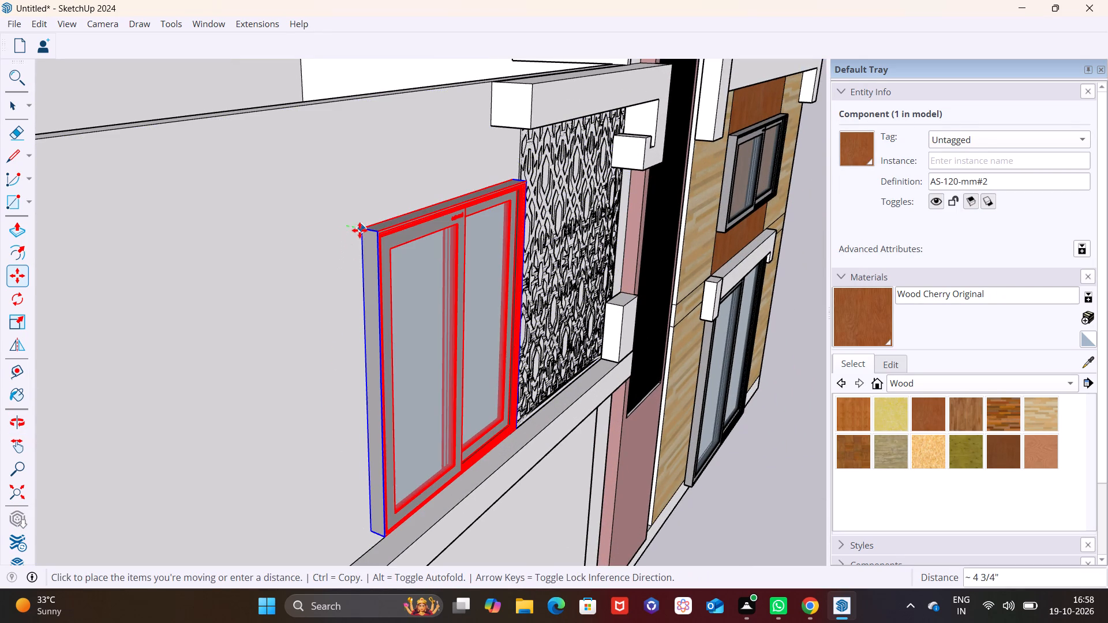
click(361, 232)
key(space)
click(288, 232)
Examine the new upper-floor window and patterned screen against the tower, band and brackets from the front and at an angle.
scroll(350, 296, down, 2)
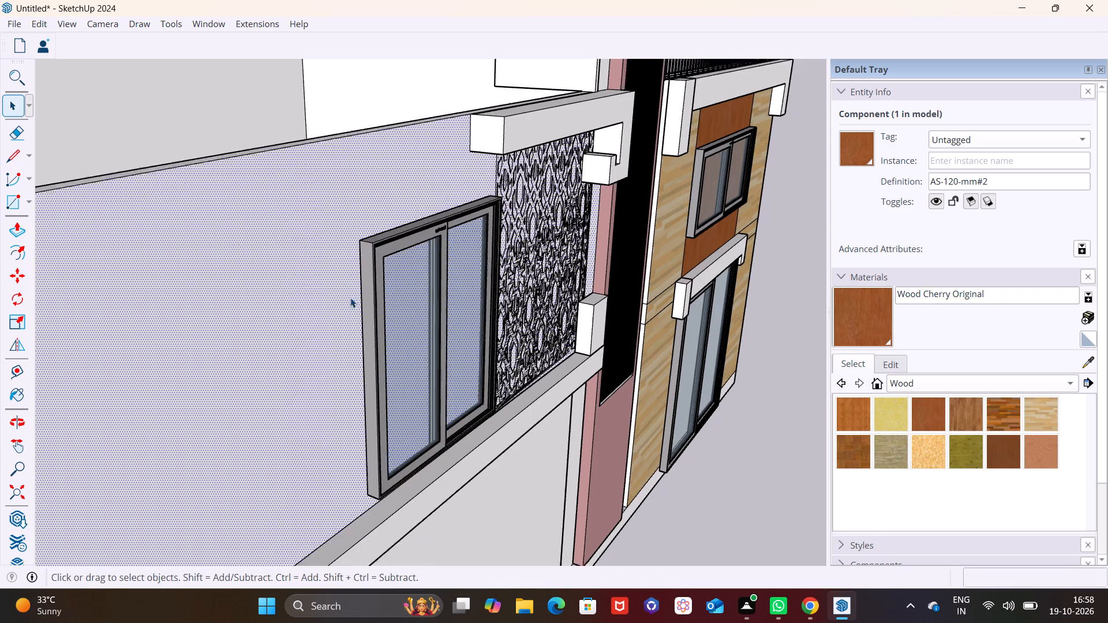
scroll(350, 298, down, 4)
middle_drag(402, 340, 182, 252)
scroll(252, 245, down, 2)
middle_drag(256, 285, 237, 286)
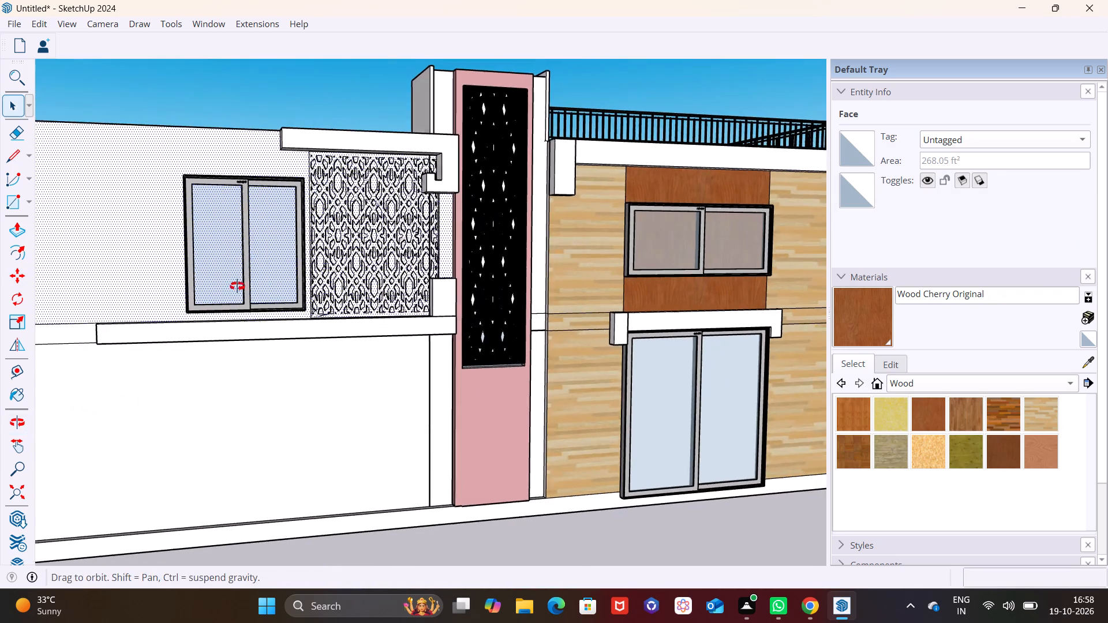
middle_drag(237, 286, 220, 287)
middle_drag(269, 290, 227, 297)
shift+middle_drag(259, 269, 375, 281)
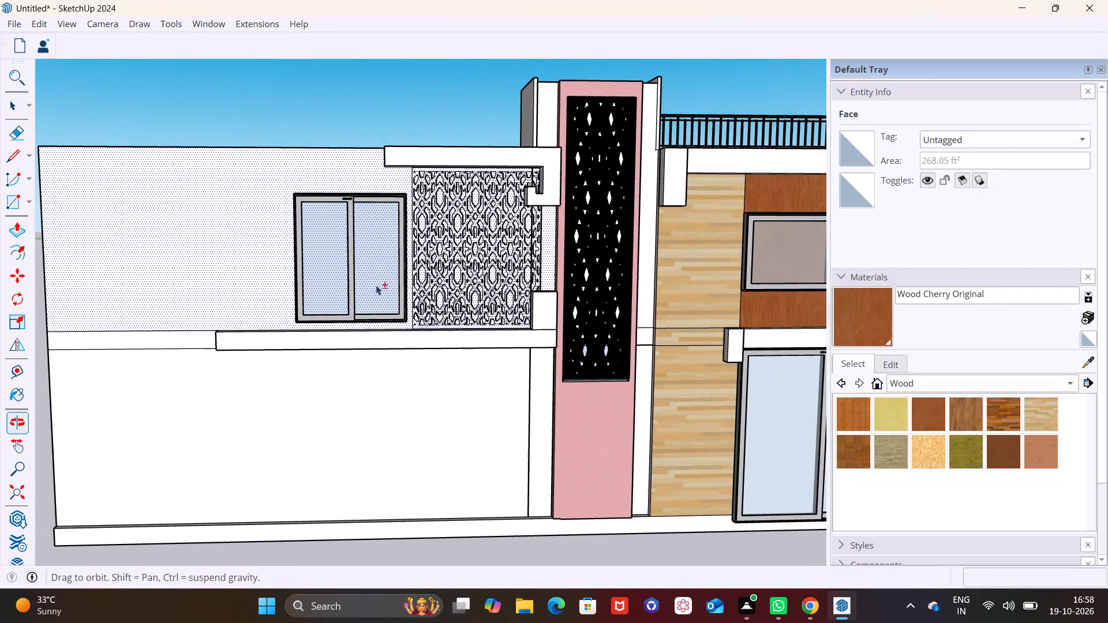
middle_drag(378, 300, 524, 391)
scroll(396, 329, up, 2)
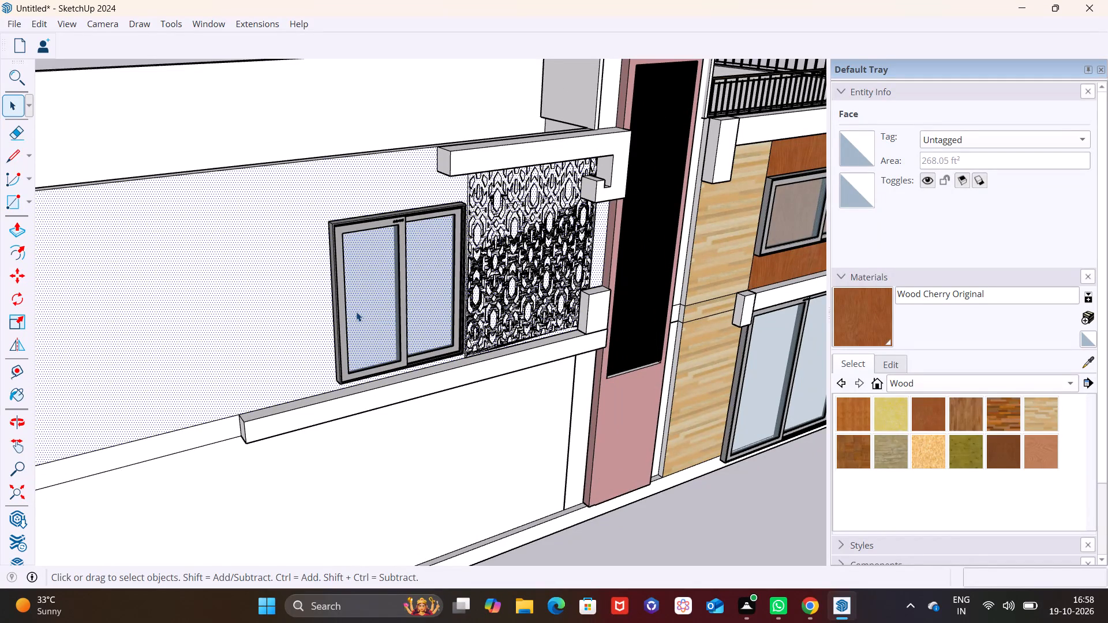
scroll(356, 311, up, 1)
middle_drag(360, 310, 279, 354)
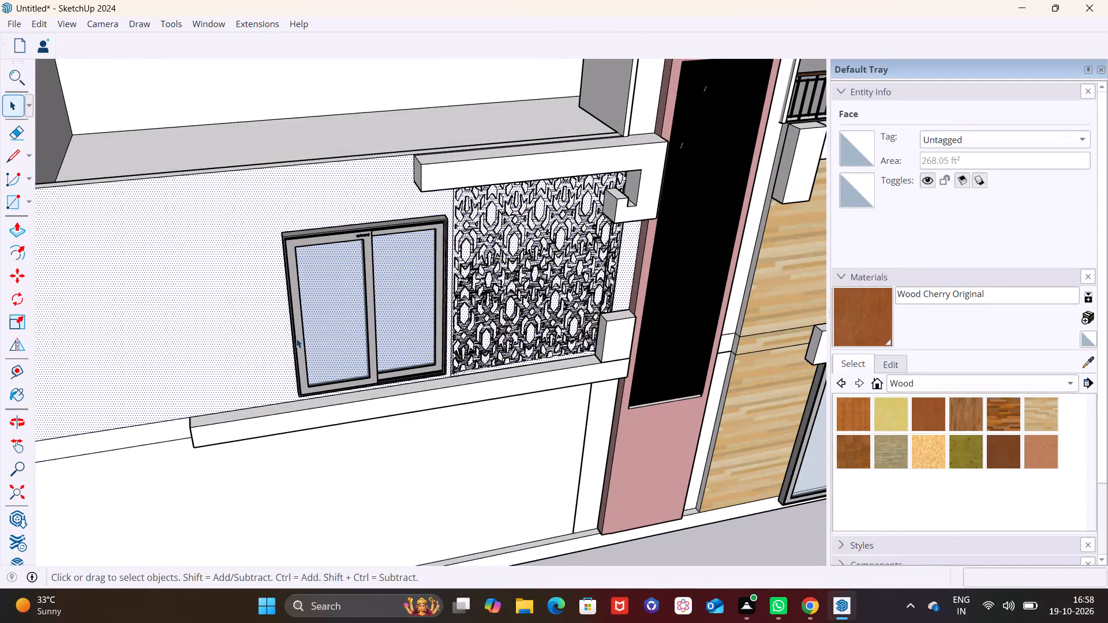
middle_drag(280, 332, 254, 346)
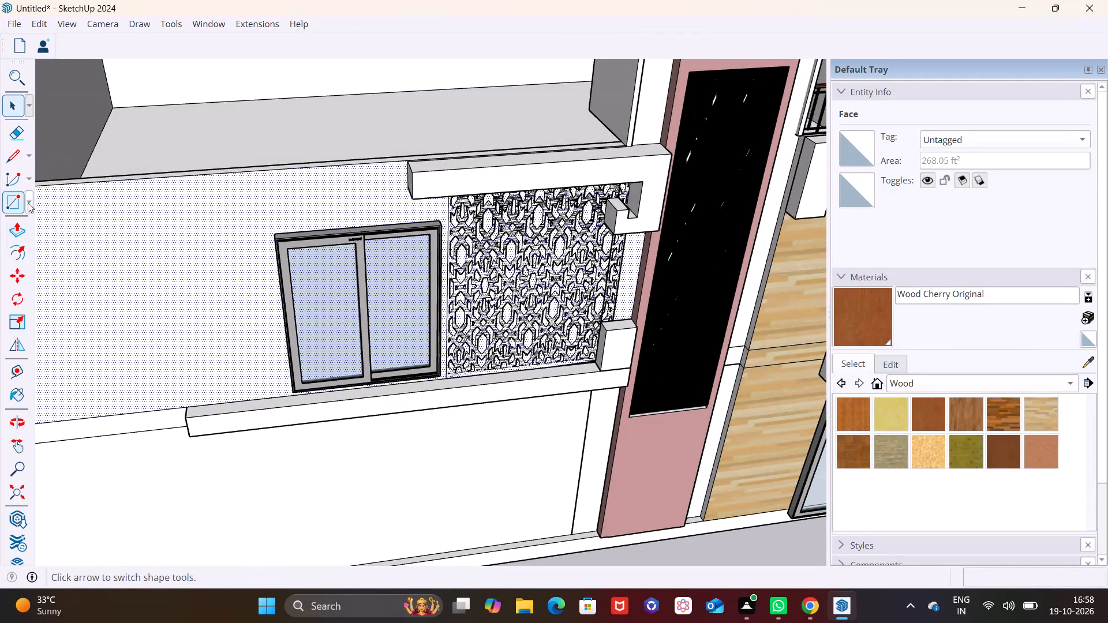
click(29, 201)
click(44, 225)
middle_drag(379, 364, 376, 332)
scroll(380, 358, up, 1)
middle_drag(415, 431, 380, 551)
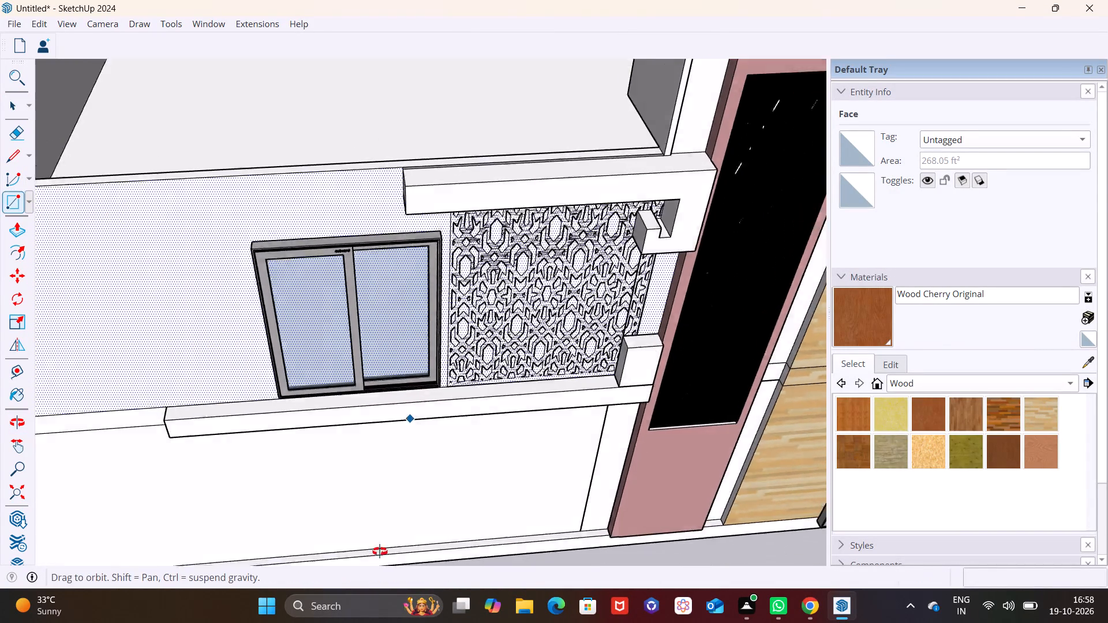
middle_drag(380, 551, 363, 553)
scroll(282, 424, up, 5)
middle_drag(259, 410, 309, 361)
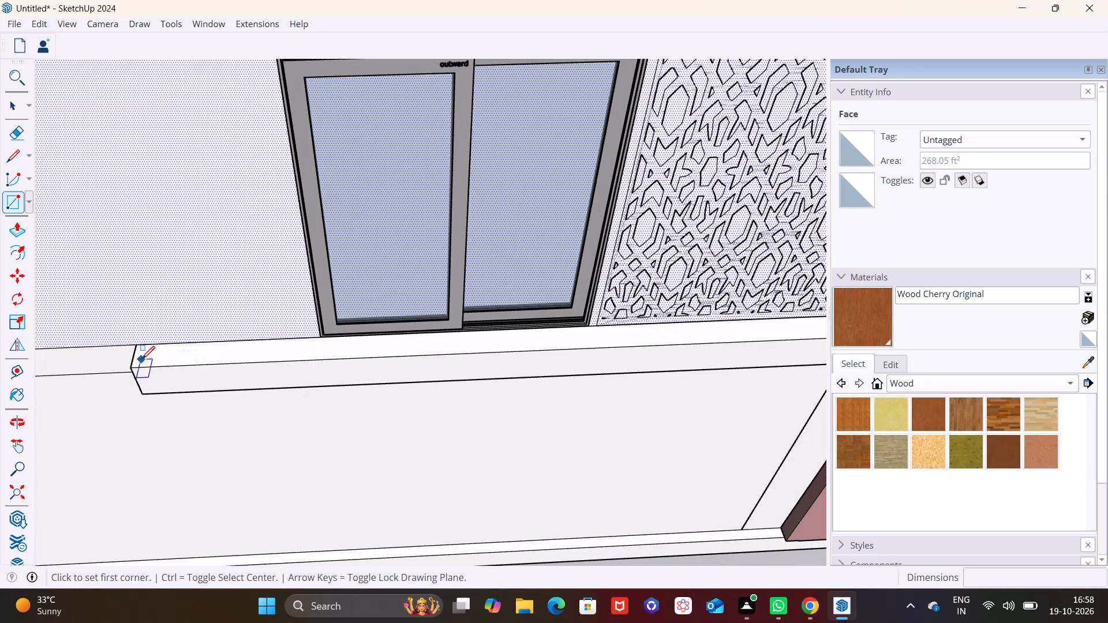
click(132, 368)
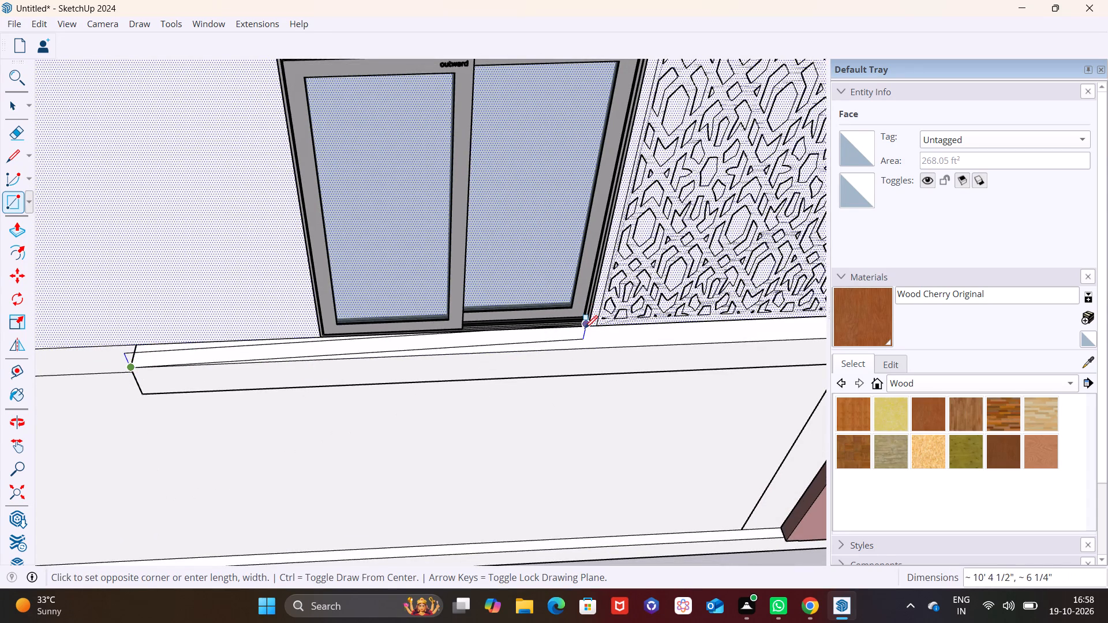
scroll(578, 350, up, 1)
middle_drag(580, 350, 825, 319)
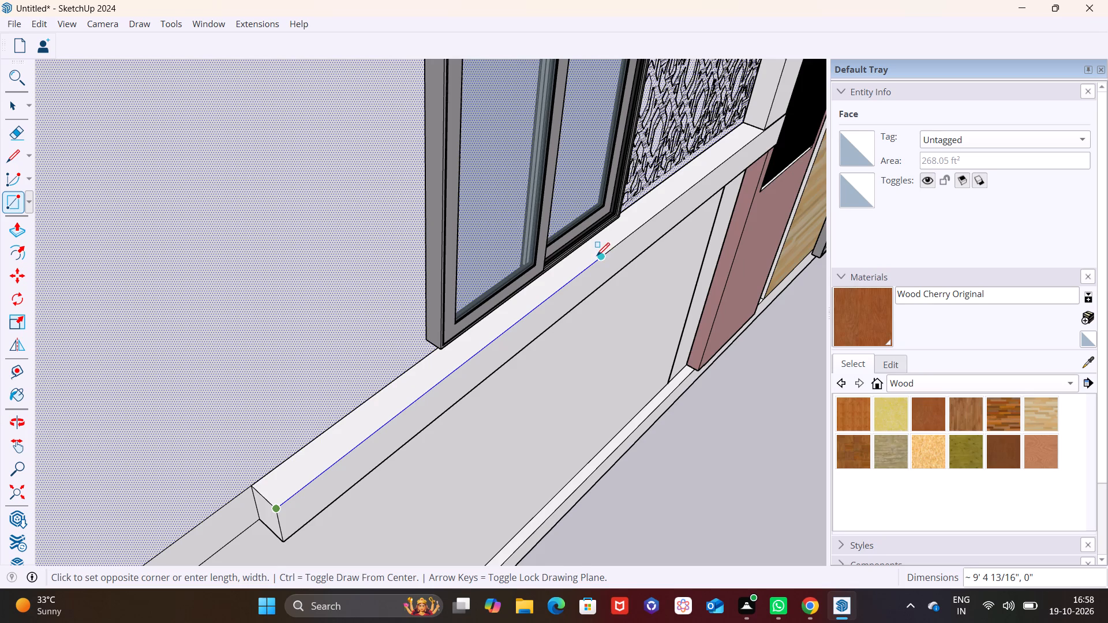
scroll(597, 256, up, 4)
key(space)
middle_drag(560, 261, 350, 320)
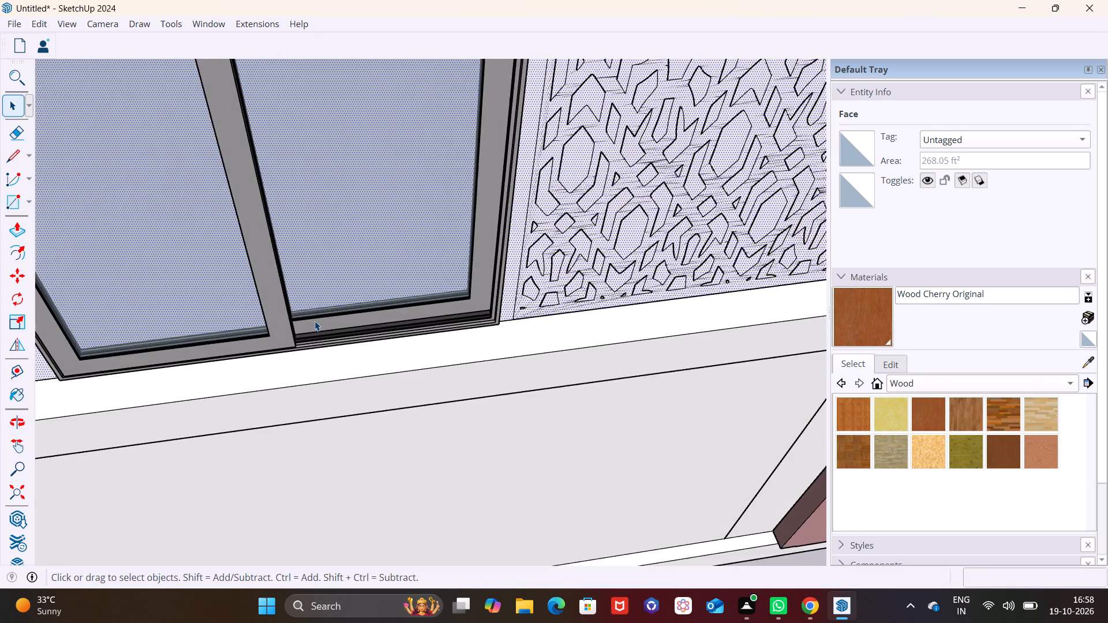
Draw a small rectangle about 2 7/8" deep on the floor-level band's top face, from the front corner of its free end.
scroll(316, 322, down, 2)
shift+middle_drag(317, 323, 810, 307)
middle_drag(702, 415, 473, 441)
scroll(330, 335, up, 6)
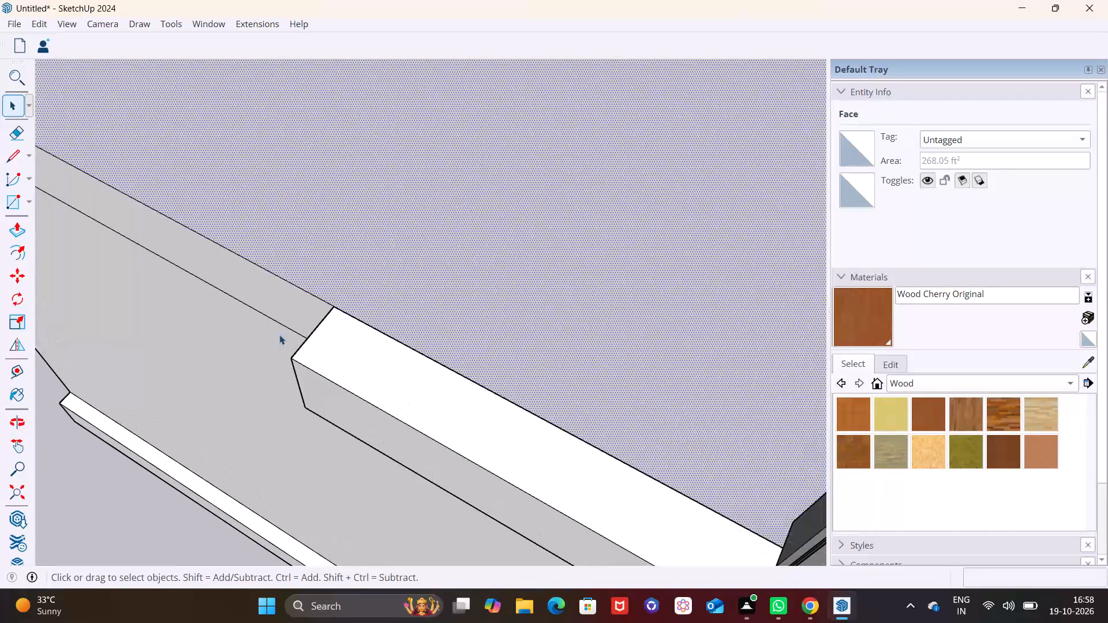
click(16, 161)
click(25, 201)
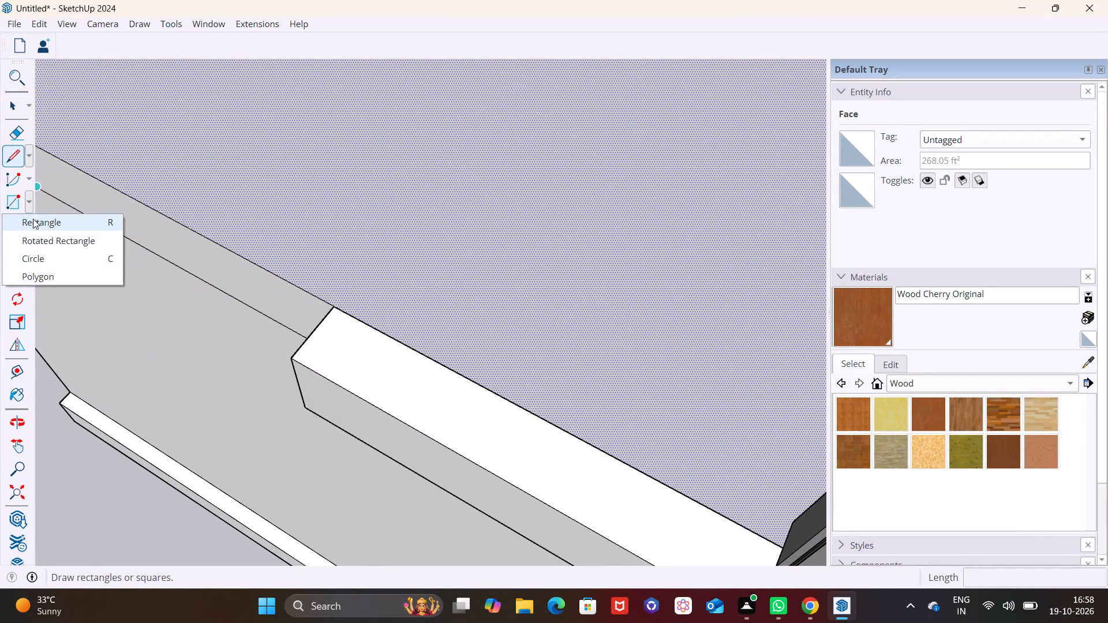
click(33, 219)
click(296, 352)
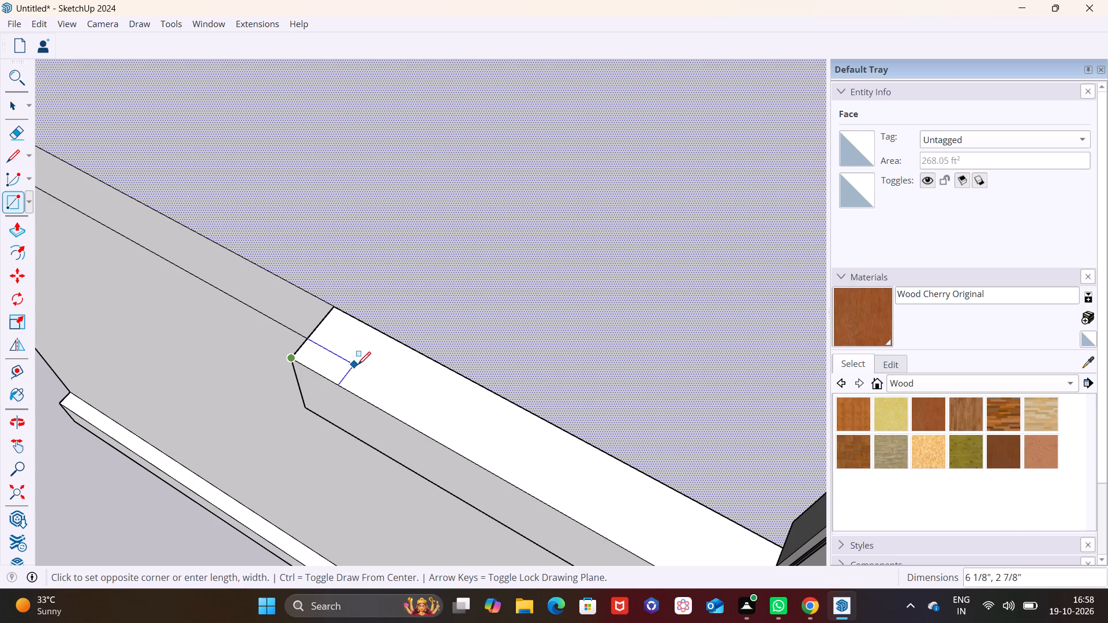
click(368, 374)
key(space)
click(347, 376)
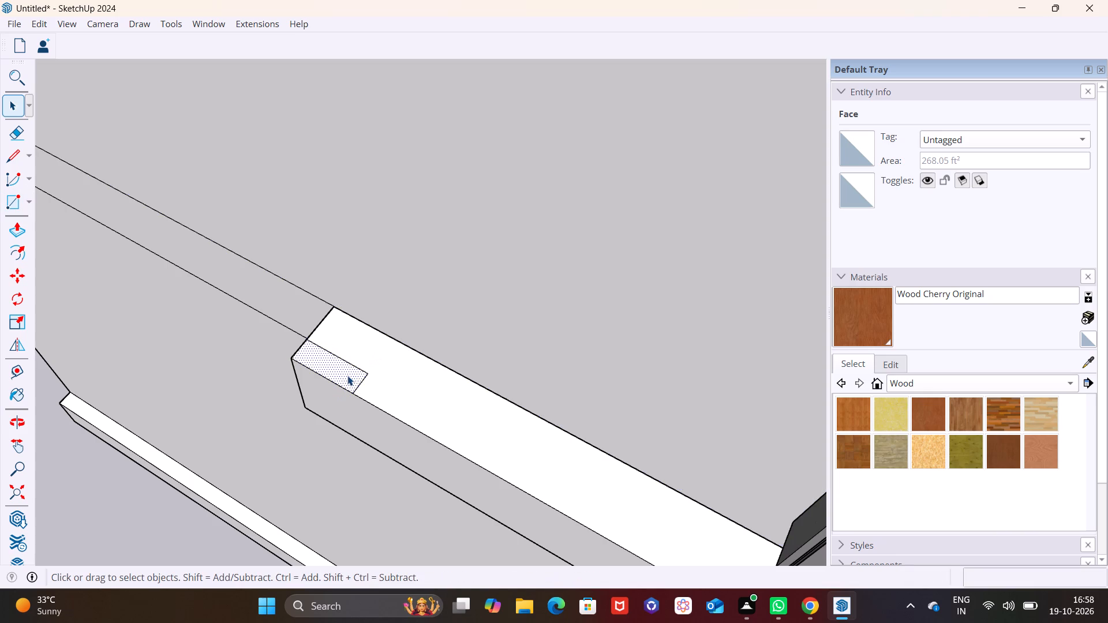
Push/Pull the small rectangle at the band's free end upward about 1' 15/16".
click(13, 233)
click(318, 359)
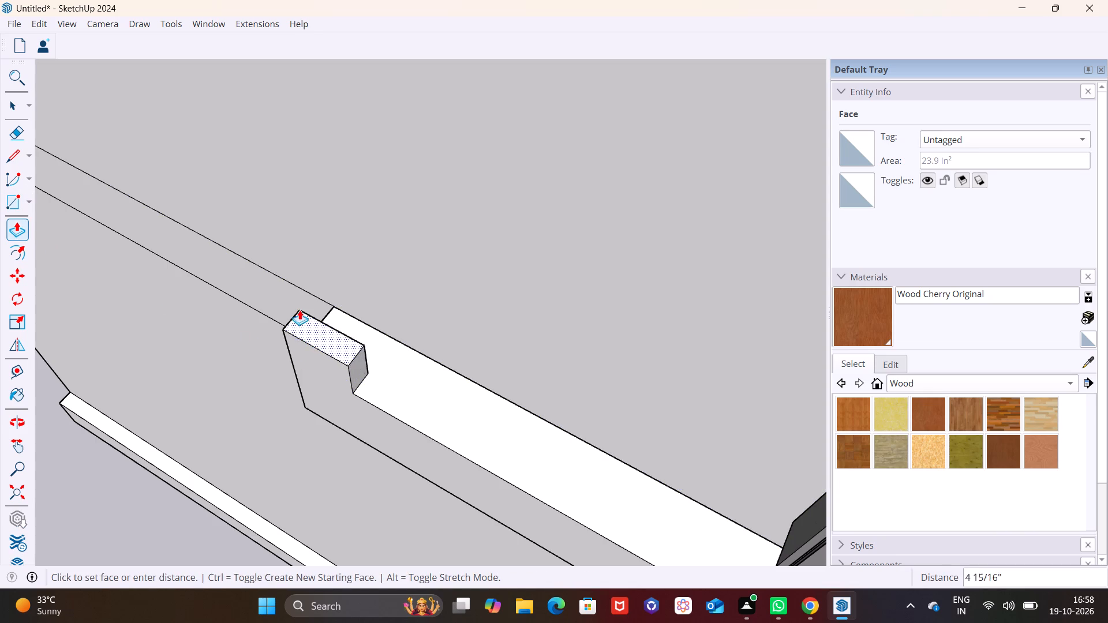
click(297, 294)
key(space)
Extend the raised block's inner side face about 10' 13/16" along the band, past the sliding window to the patterned screen's near edge.
click(365, 365)
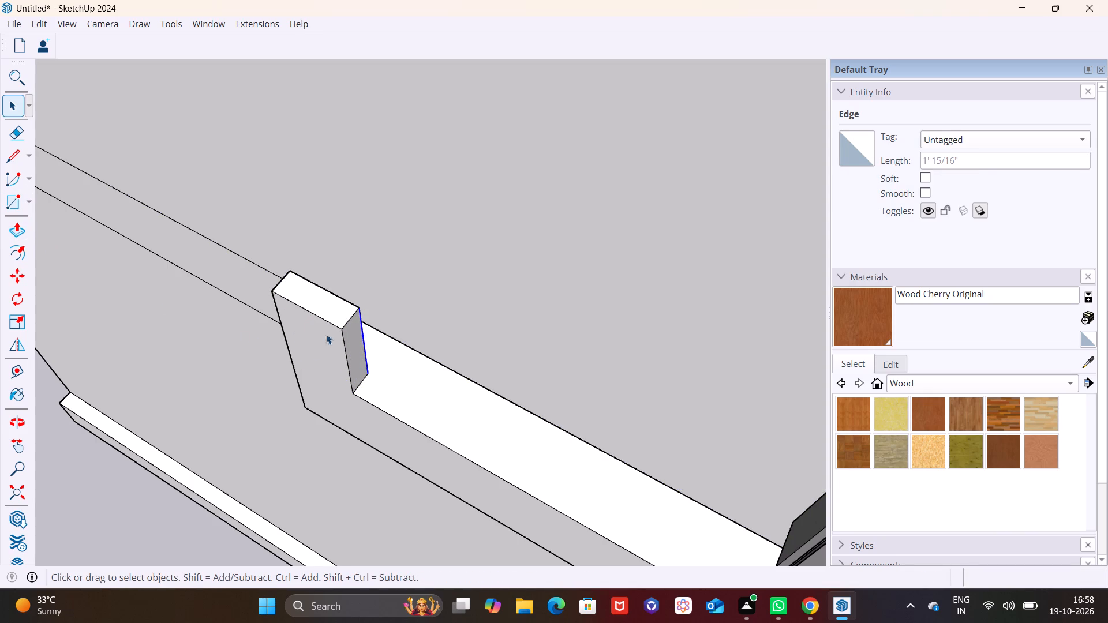
click(356, 343)
click(14, 232)
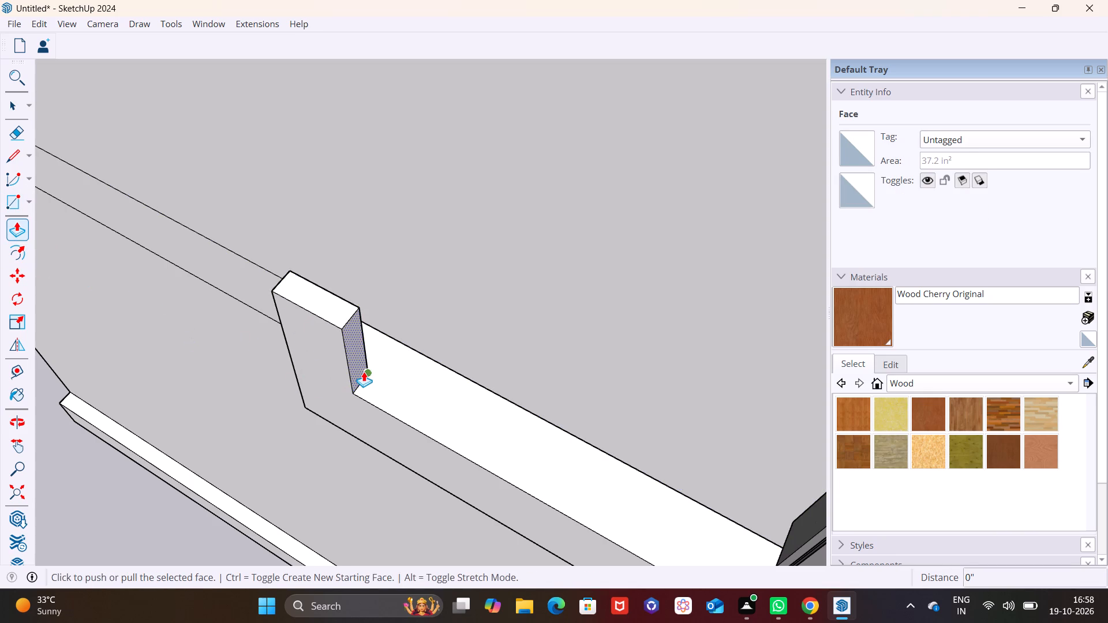
click(364, 371)
scroll(558, 440, down, 6)
shift+middle_drag(575, 448, 418, 352)
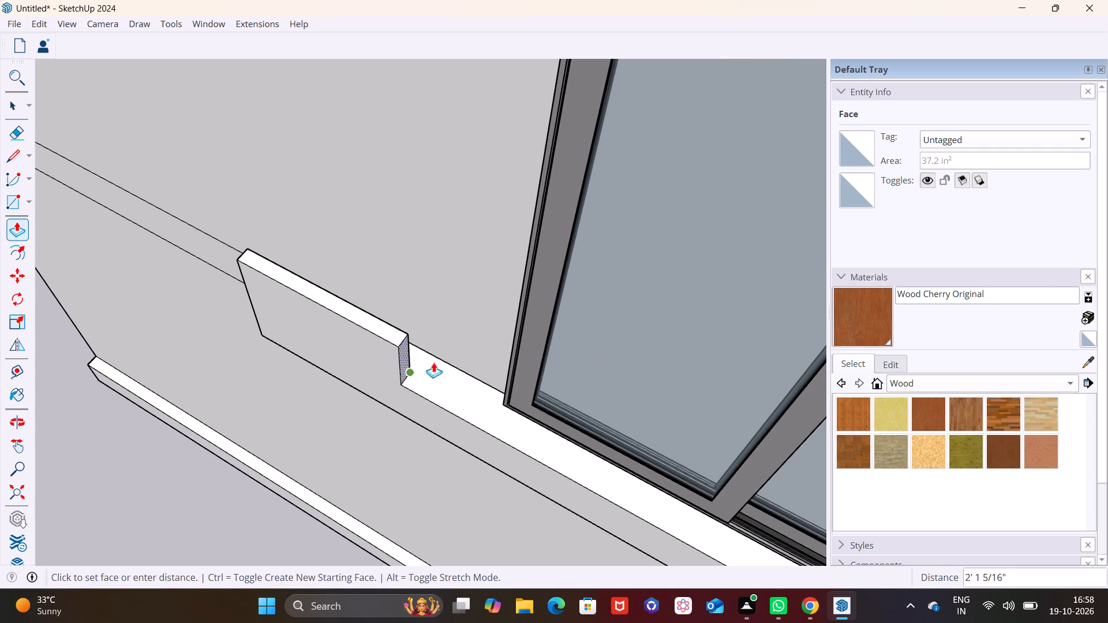
shift+middle_drag(579, 414, 587, 307)
scroll(776, 370, down, 1)
shift+middle_drag(776, 370, 474, 212)
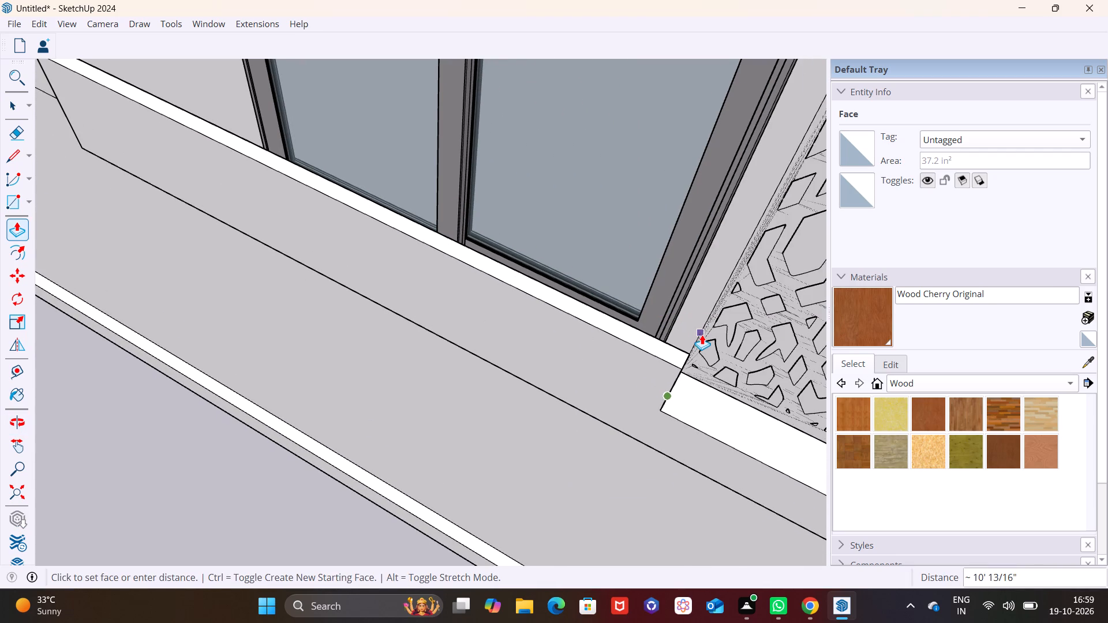
click(702, 335)
key(space)
Examine the raised parapet strip in front of the upper window against the band, screen and tower from several angles.
click(703, 393)
scroll(611, 395, down, 3)
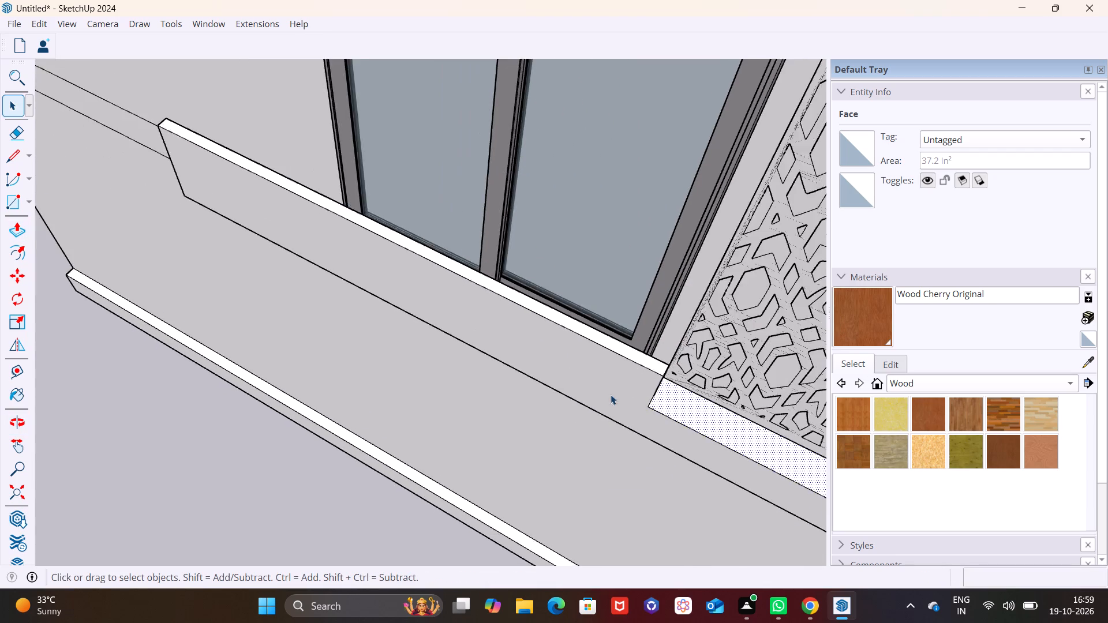
scroll(611, 395, down, 1)
middle_drag(592, 384, 782, 186)
scroll(597, 262, down, 2)
shift+middle_drag(564, 276, 550, 416)
middle_drag(525, 363, 526, 356)
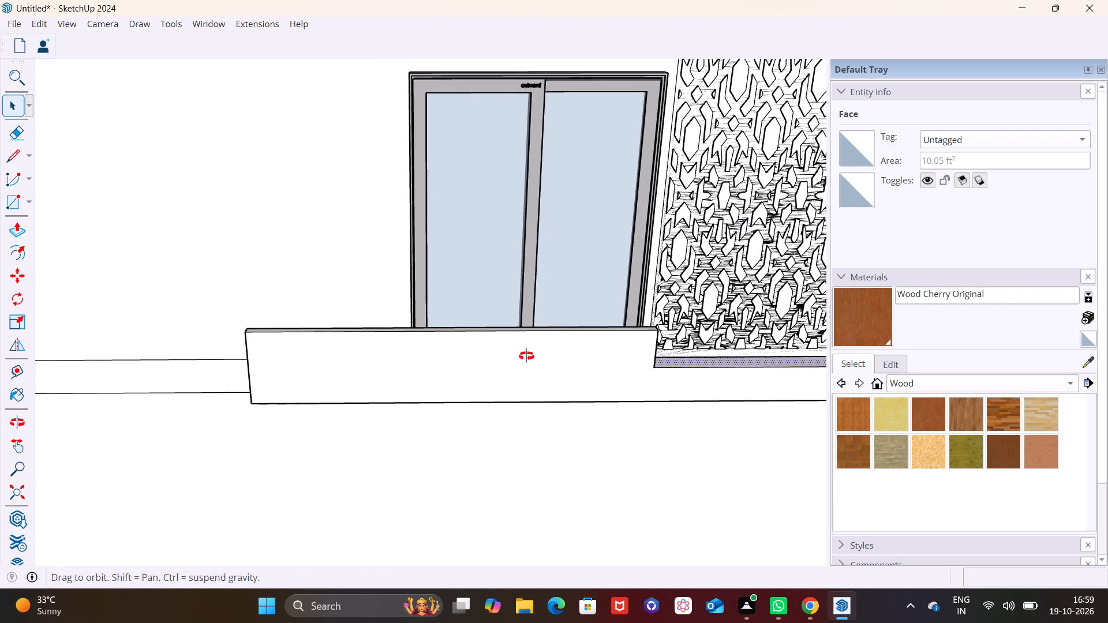
middle_drag(526, 356, 522, 270)
middle_drag(517, 315, 496, 261)
shift+middle_drag(514, 272, 514, 399)
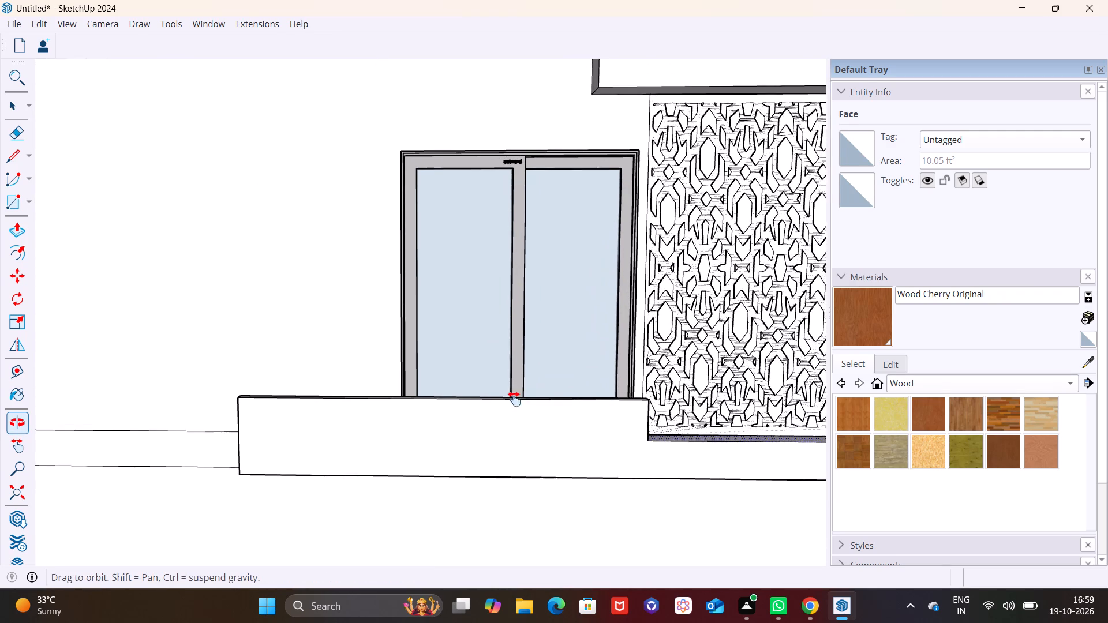
shift+middle_drag(514, 399, 516, 400)
shift+scroll(396, 373, down, 3)
middle_drag(372, 388, 577, 388)
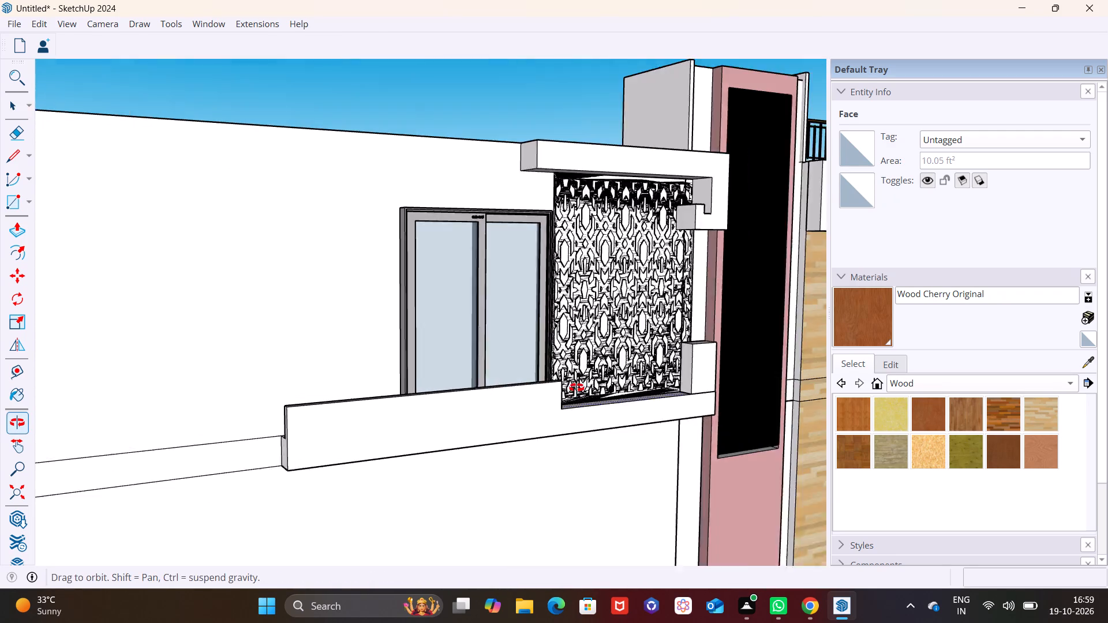
middle_drag(577, 388, 600, 392)
scroll(399, 421, down, 2)
middle_drag(399, 421, 371, 415)
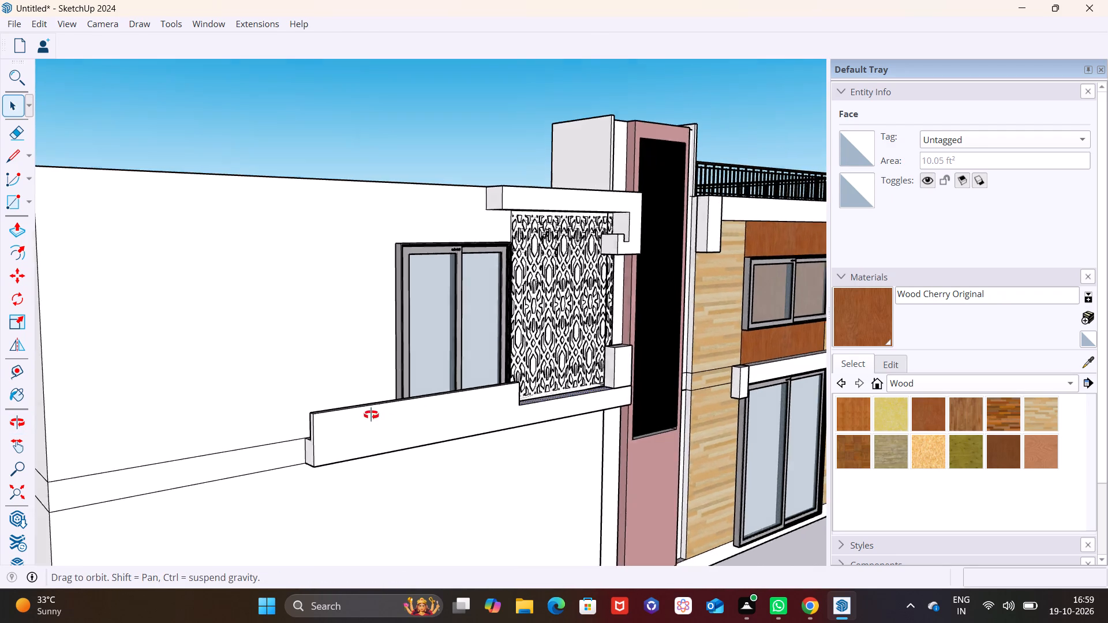
middle_drag(371, 415, 276, 414)
scroll(310, 395, down, 2)
middle_drag(287, 392, 238, 406)
middle_drag(177, 353, 433, 397)
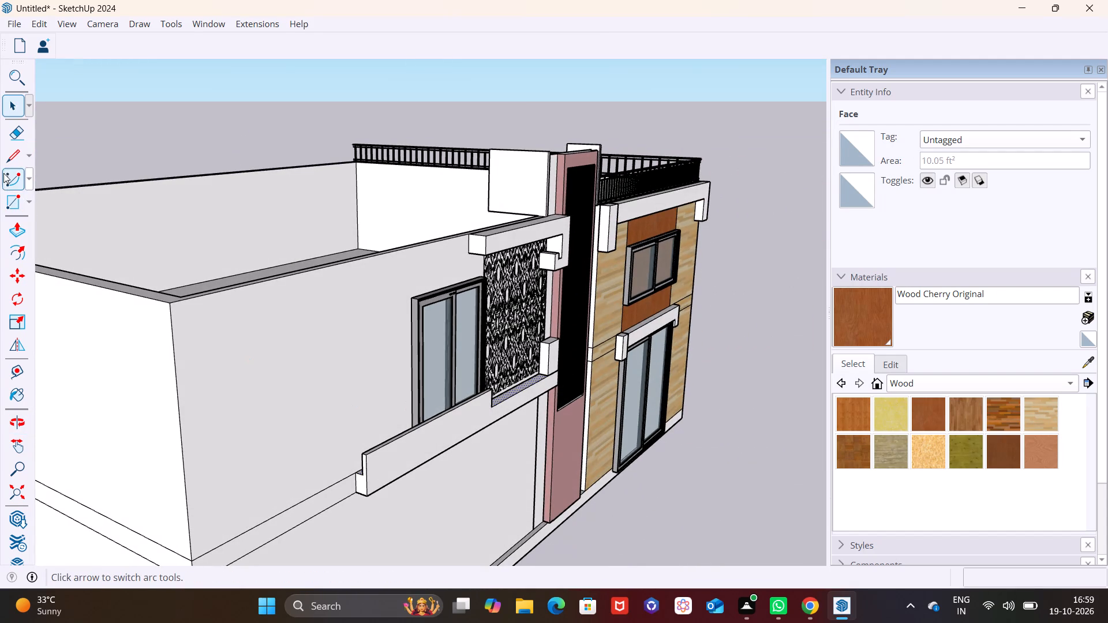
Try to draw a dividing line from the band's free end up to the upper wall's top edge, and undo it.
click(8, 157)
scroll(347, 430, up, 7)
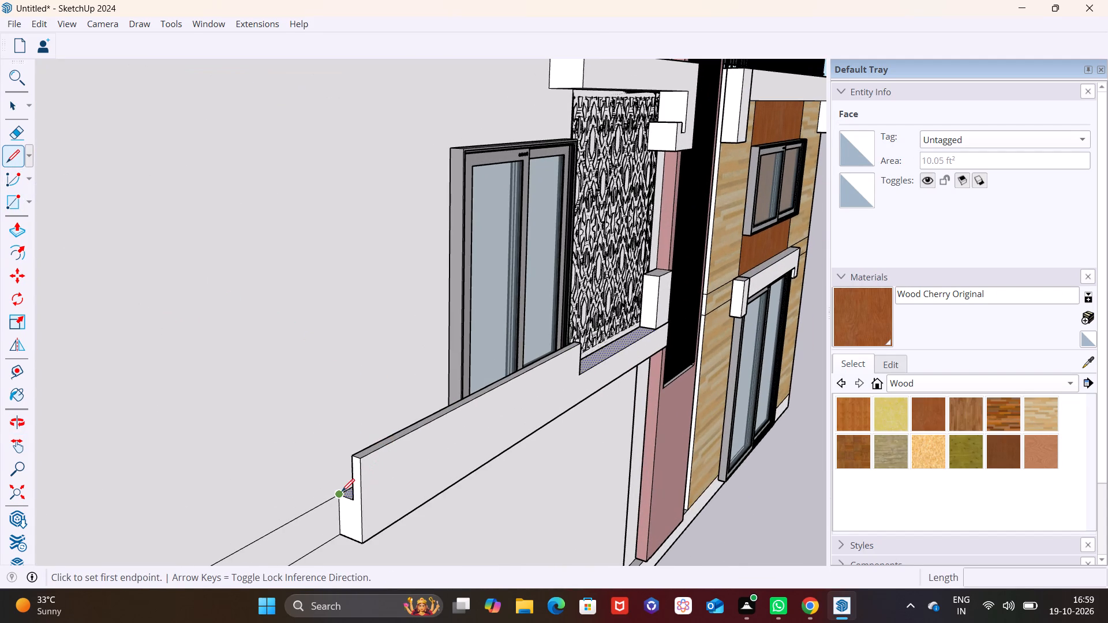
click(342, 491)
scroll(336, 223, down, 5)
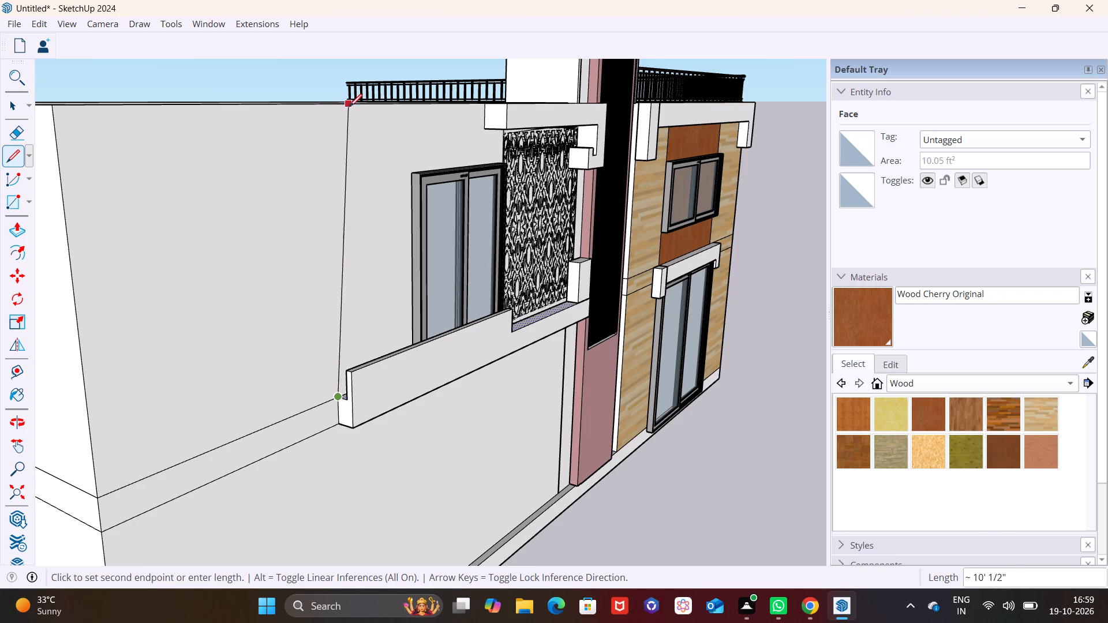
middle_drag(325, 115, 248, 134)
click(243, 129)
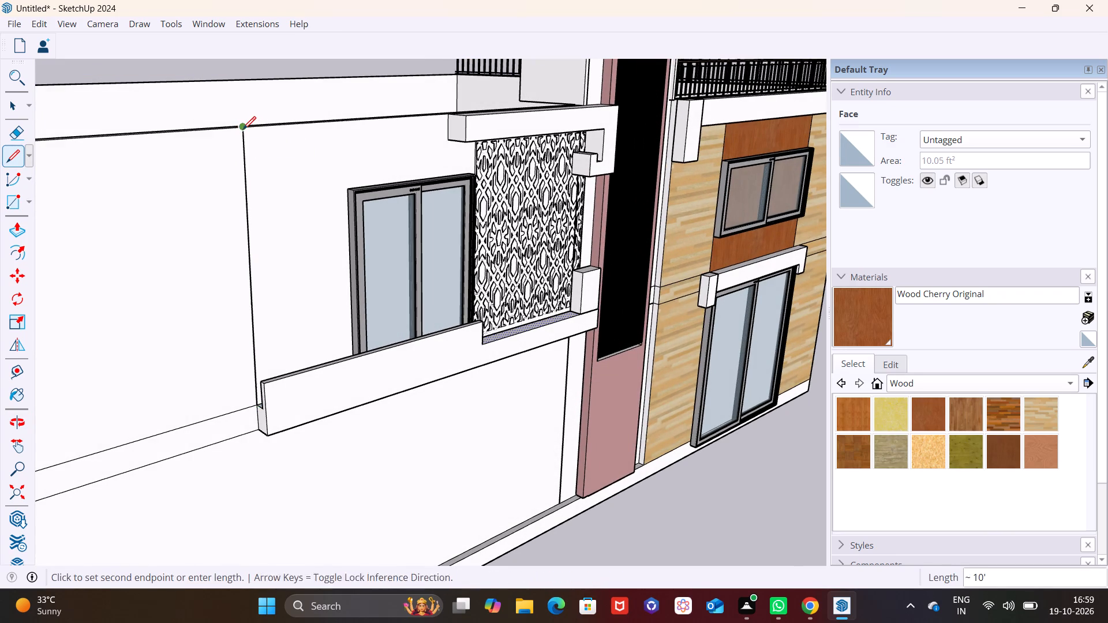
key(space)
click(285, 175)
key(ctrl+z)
Draw a vertical 10' line on the upper wall from the band's free end to the wall's top edge, splitting the face.
middle_drag(279, 221, 456, 234)
click(7, 152)
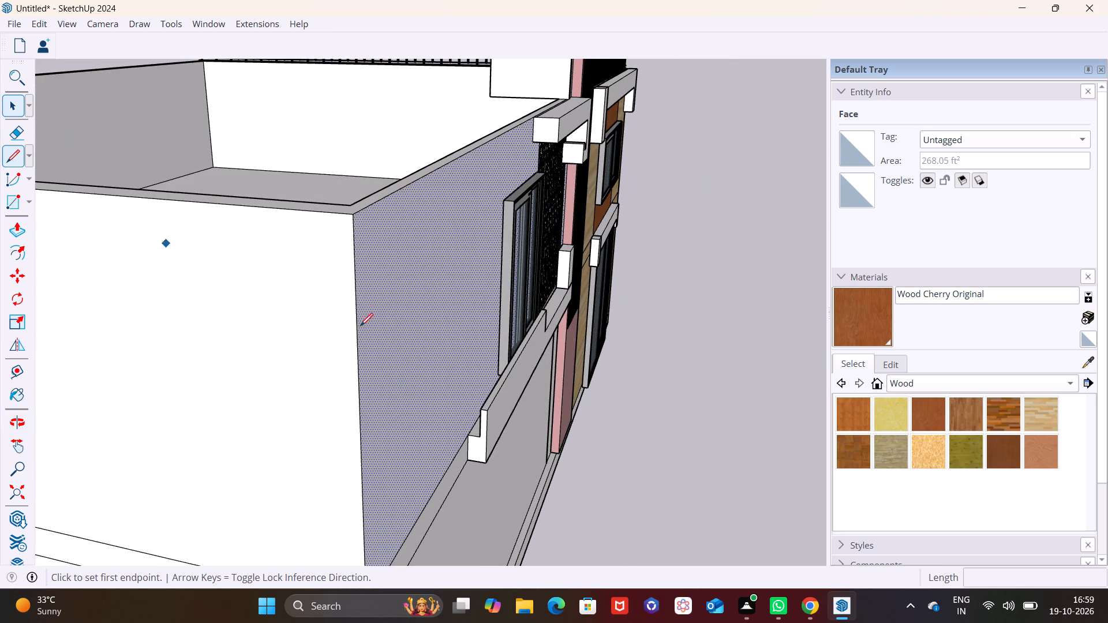
click(467, 434)
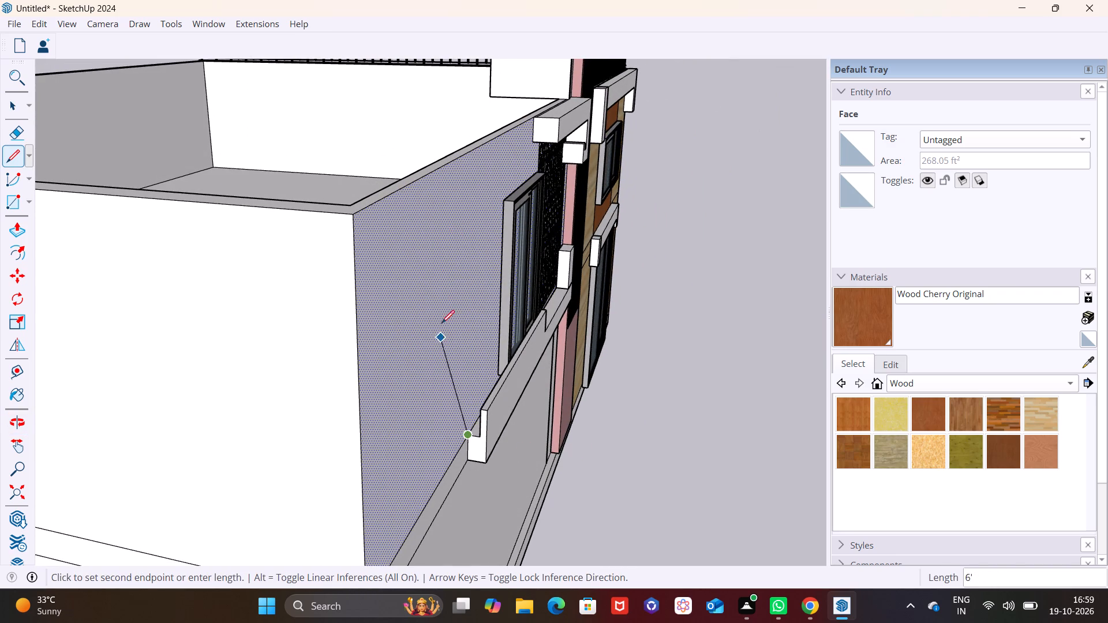
click(469, 152)
key(space)
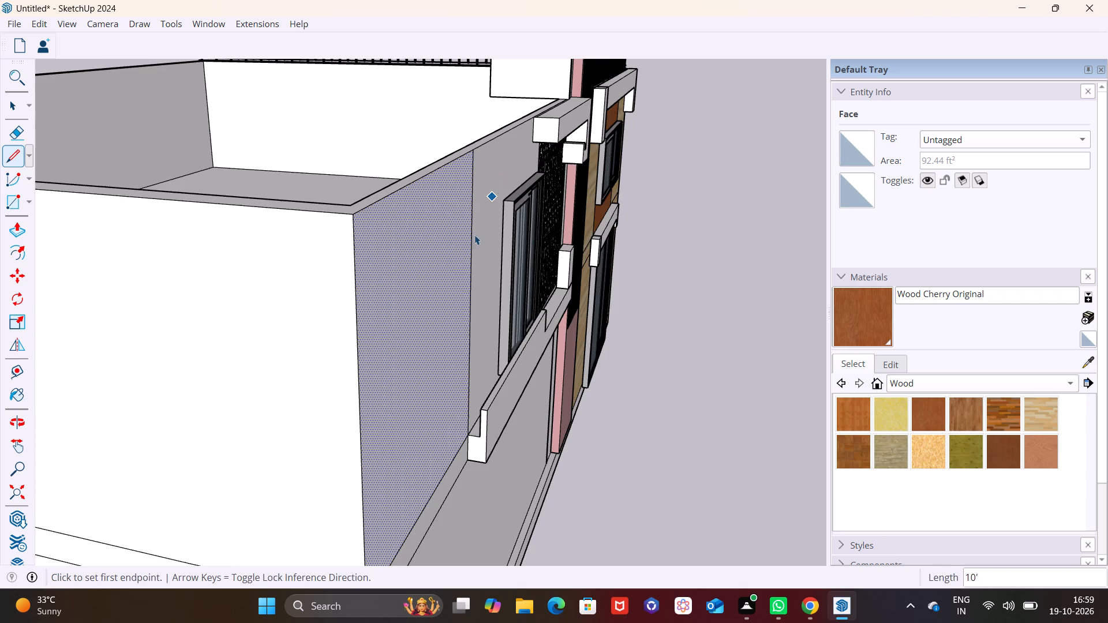
Paint the upper wall section around the sliding window and patterned screen with Wood Floor Light.
scroll(461, 284, down, 5)
middle_drag(470, 382, 154, 331)
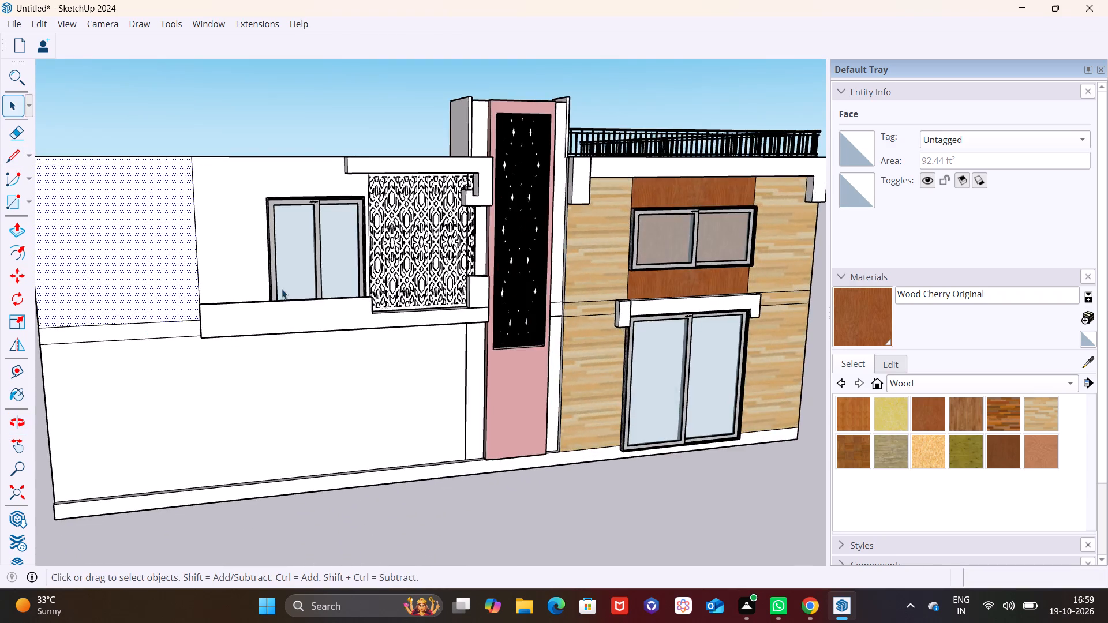
scroll(301, 287, down, 2)
shift+middle_drag(349, 322, 434, 396)
middle_drag(400, 400, 379, 384)
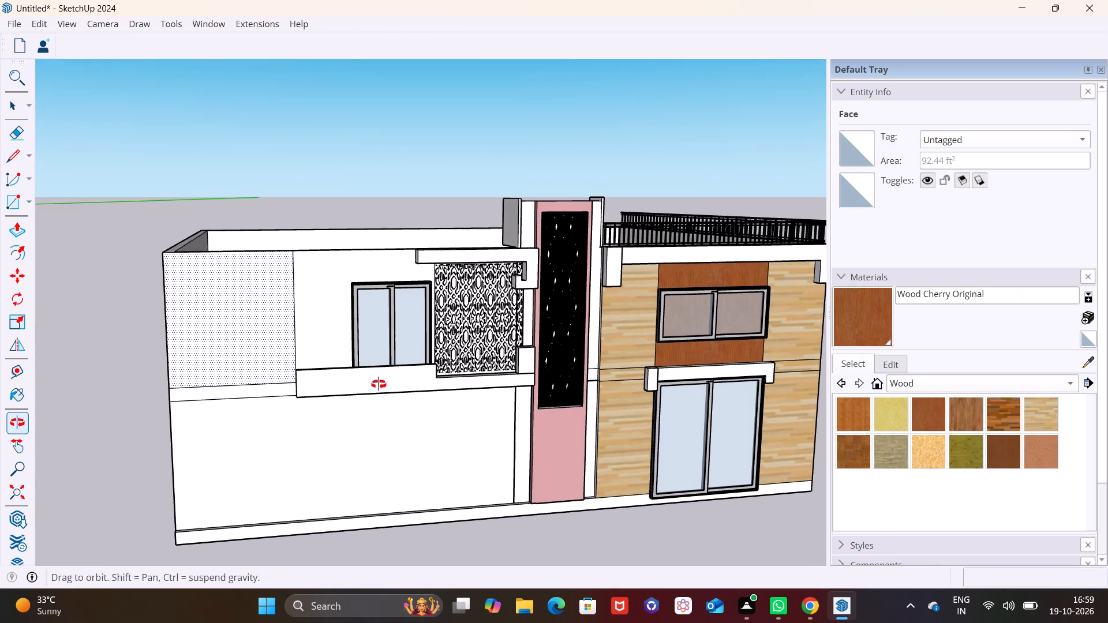
middle_drag(379, 384, 388, 369)
click(1053, 409)
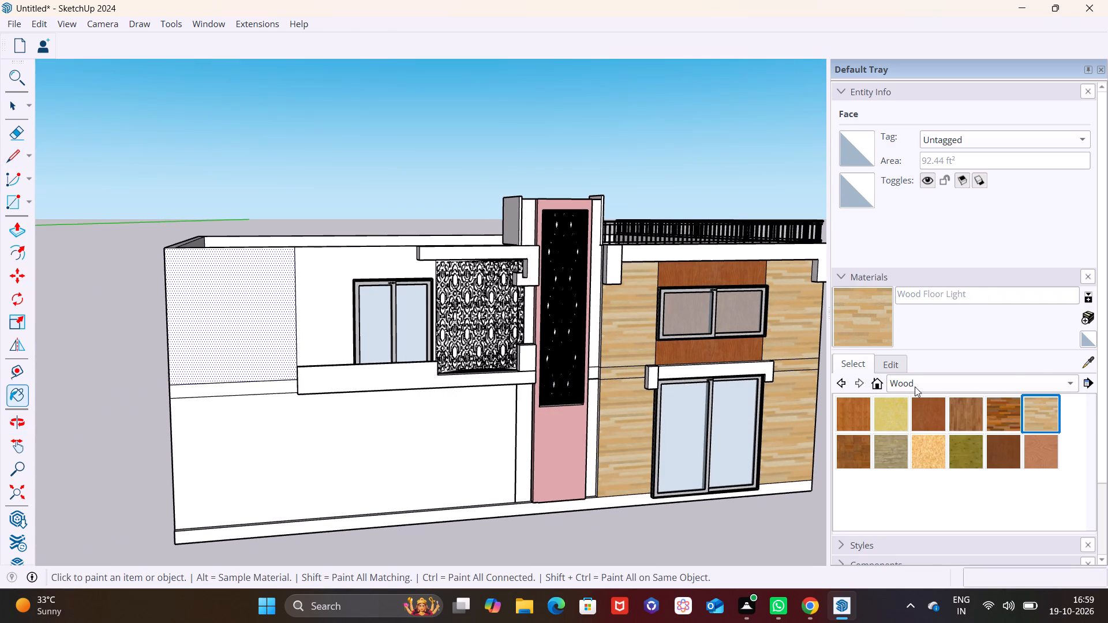
click(340, 290)
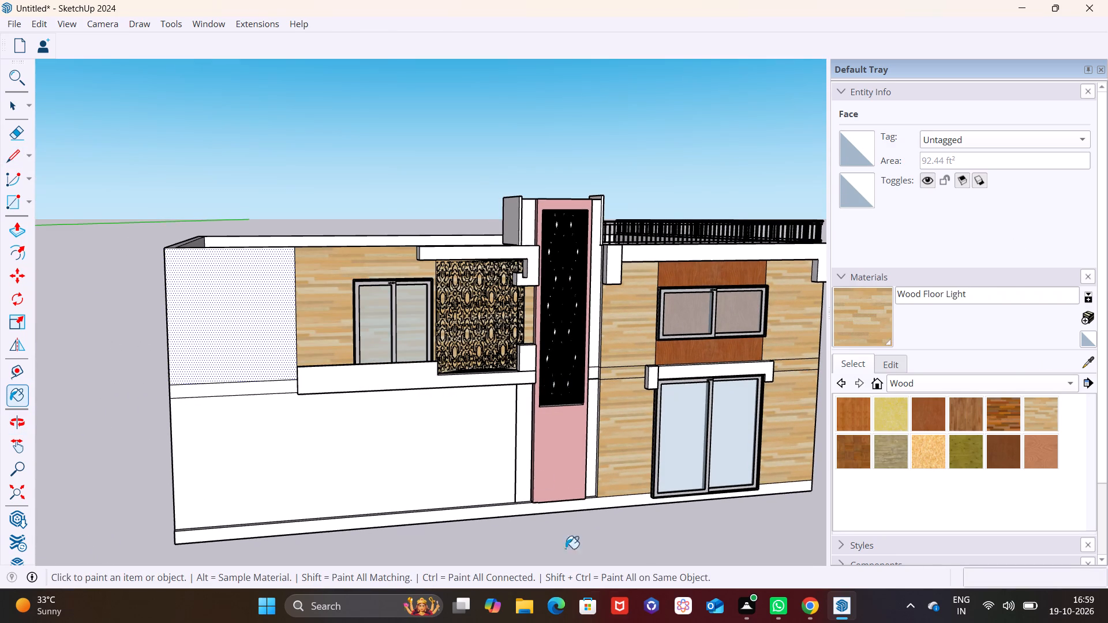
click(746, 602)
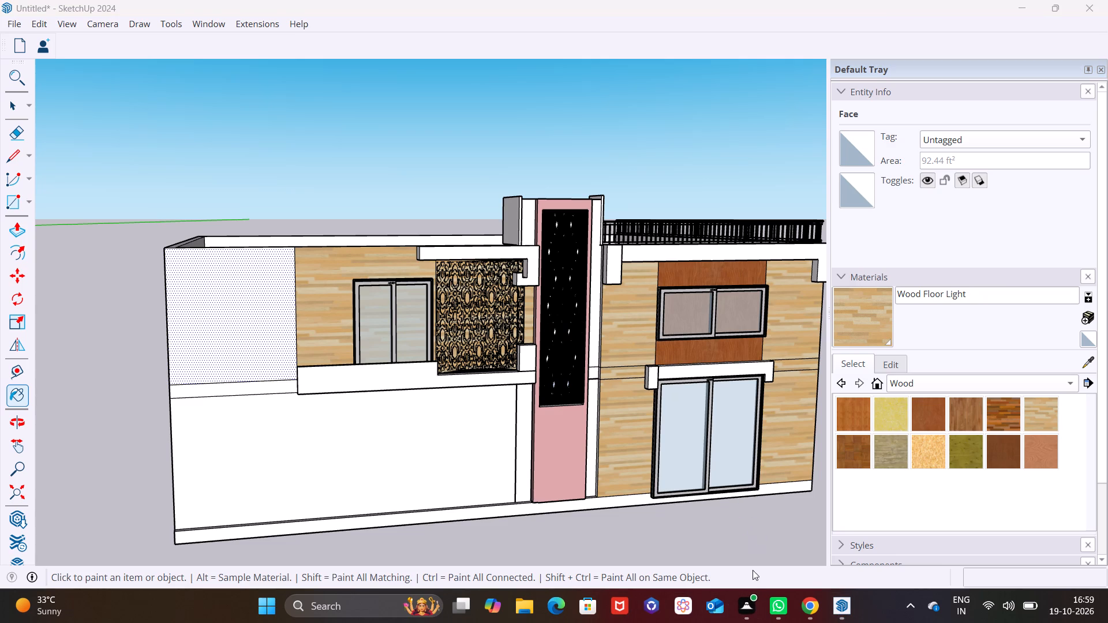
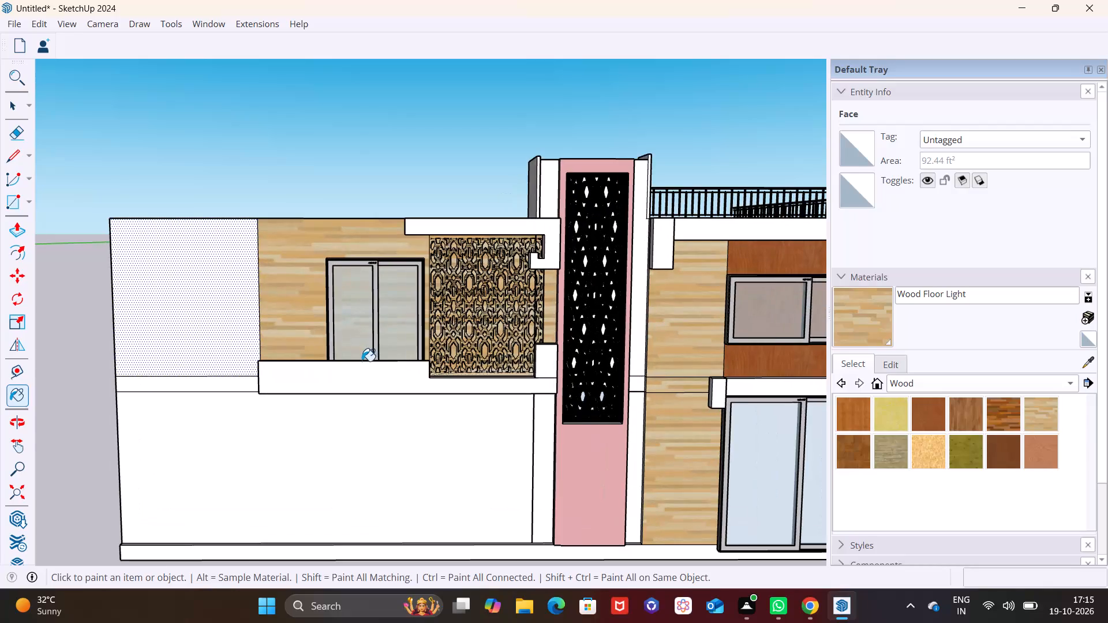
Draw a rectangle about 2' high and 7" wide on the front face of the parapet band at its free end.
scroll(362, 361, up, 1)
middle_drag(375, 373, 385, 386)
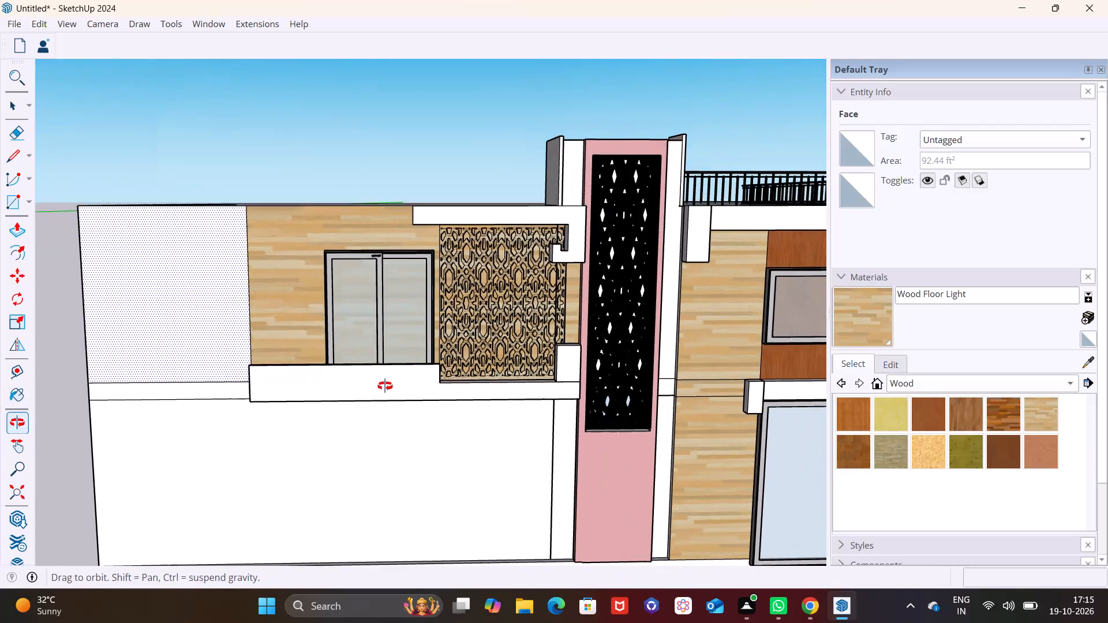
middle_drag(385, 386, 386, 387)
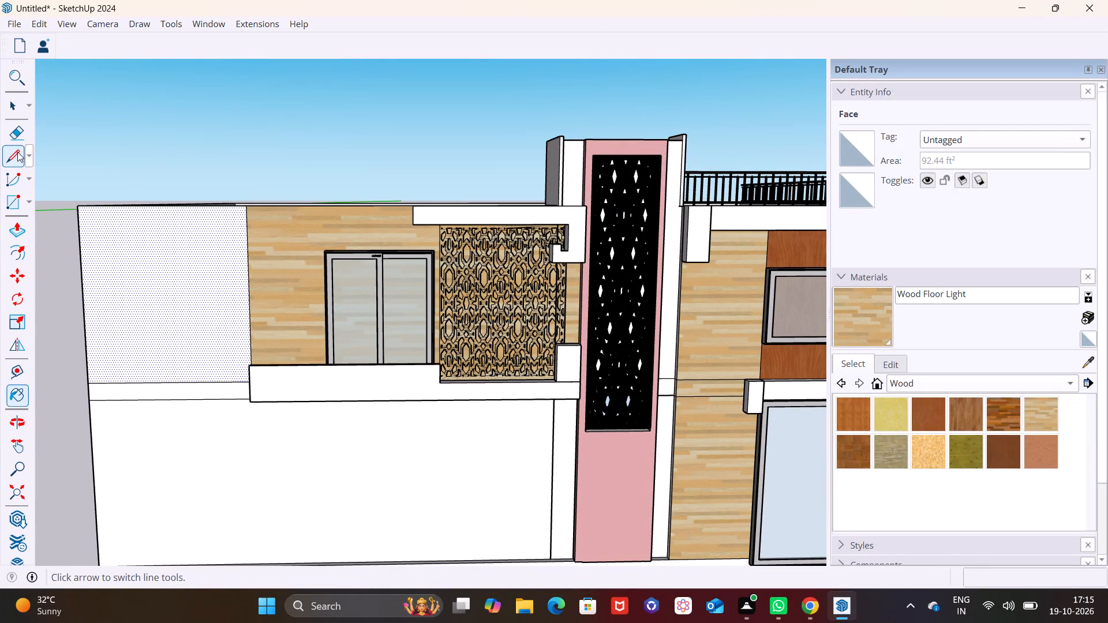
click(17, 152)
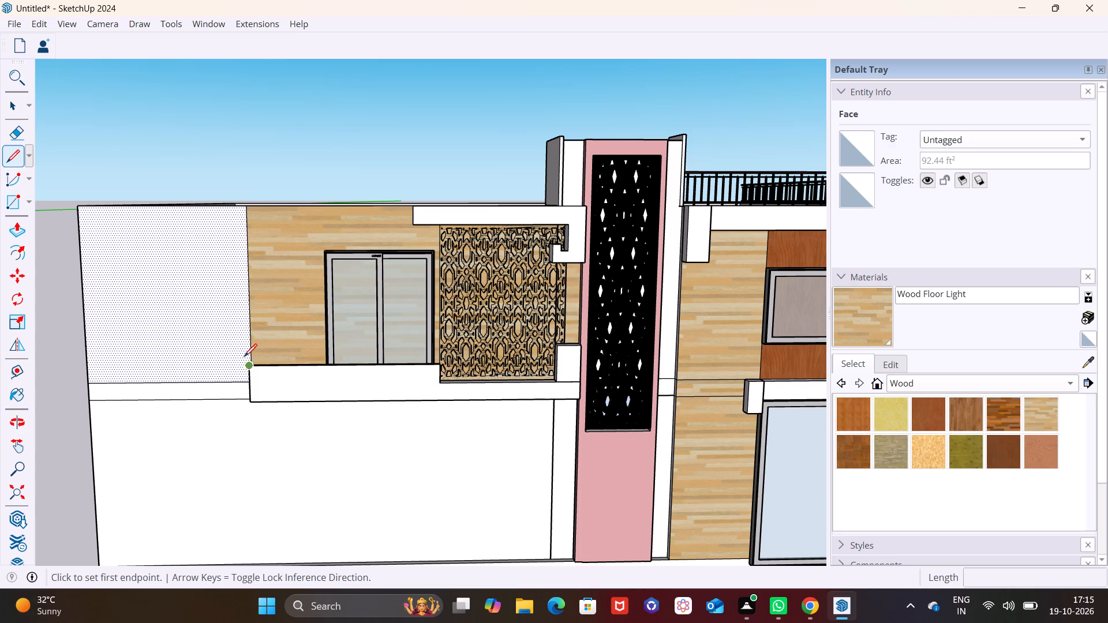
click(27, 205)
drag(31, 223, 47, 229)
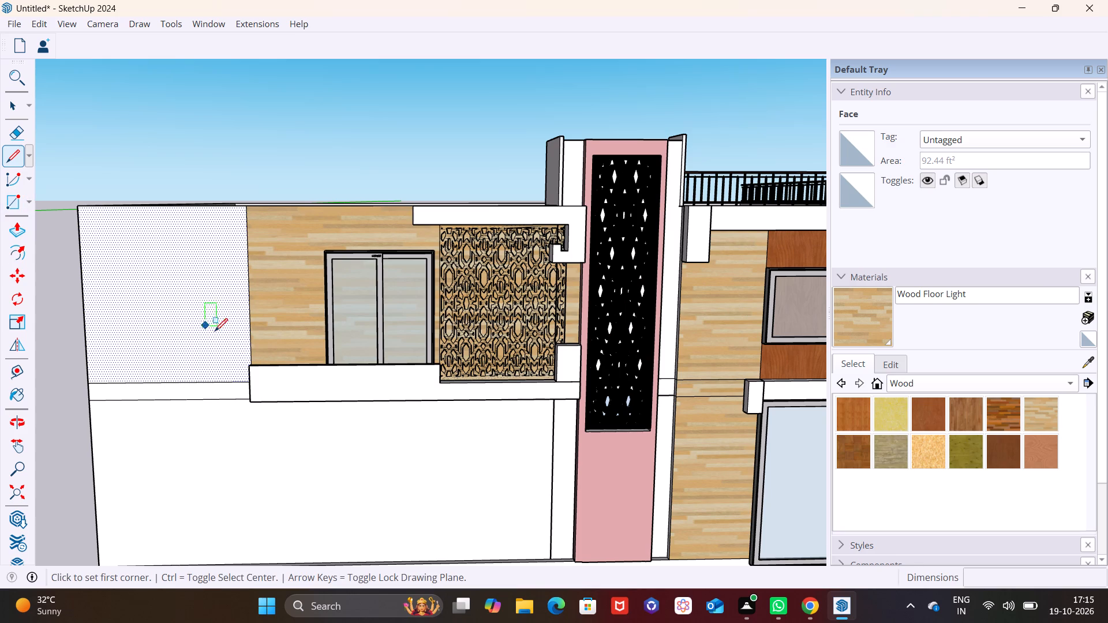
scroll(223, 336, up, 6)
middle_drag(268, 378, 364, 391)
scroll(267, 372, up, 6)
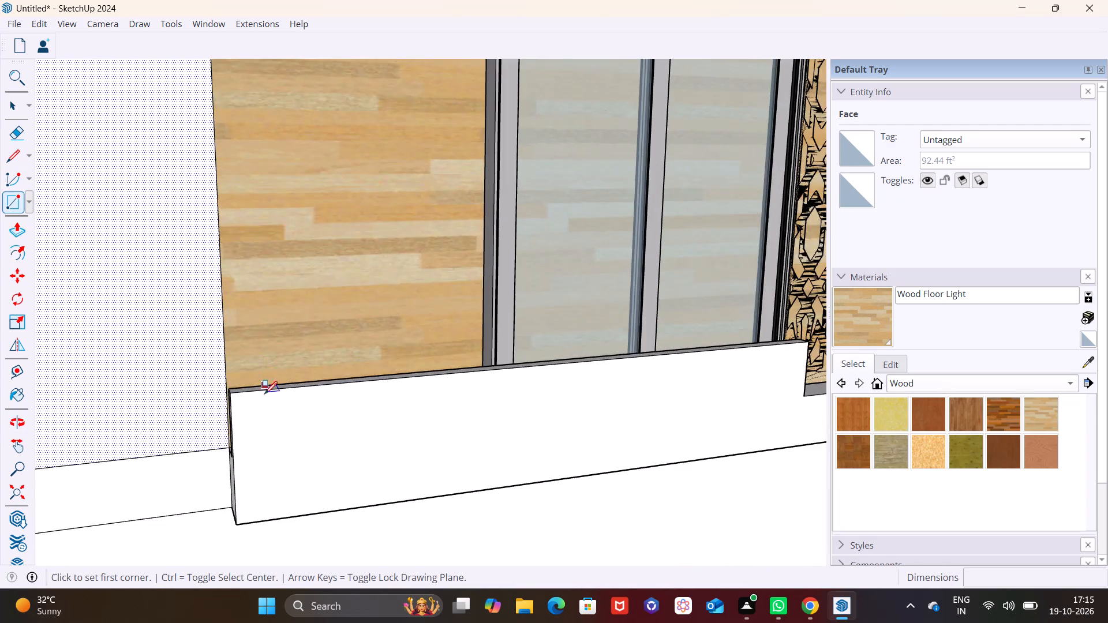
middle_drag(264, 404, 303, 404)
click(249, 402)
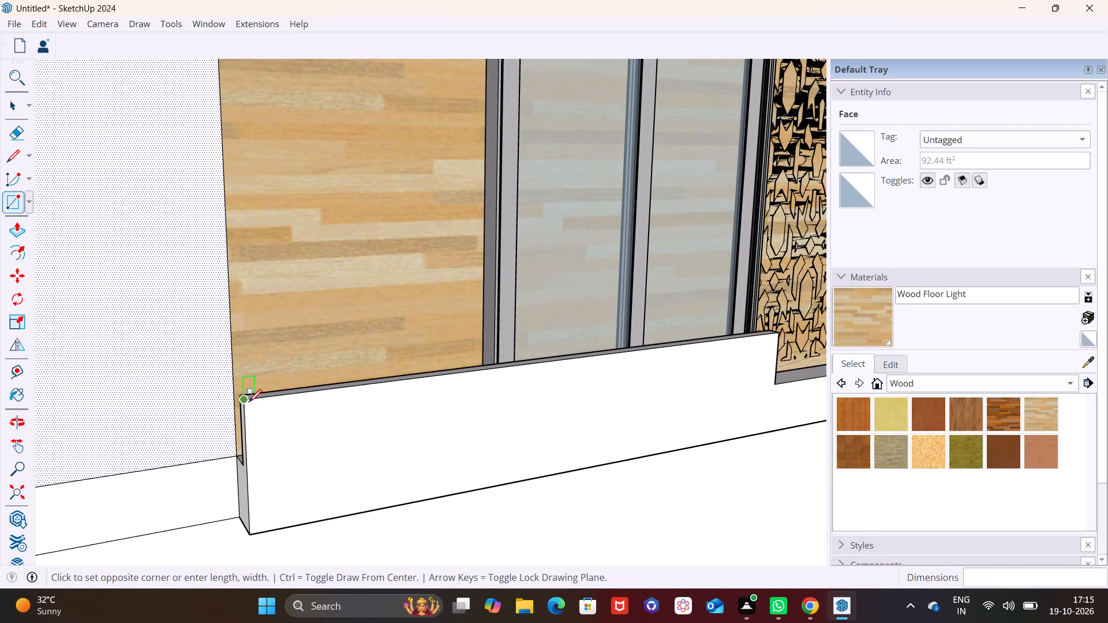
click(290, 528)
Pull the narrow rectangle at the parapet band's free end outward about 9 1/2" to form a projecting end block.
middle_drag(316, 496, 207, 471)
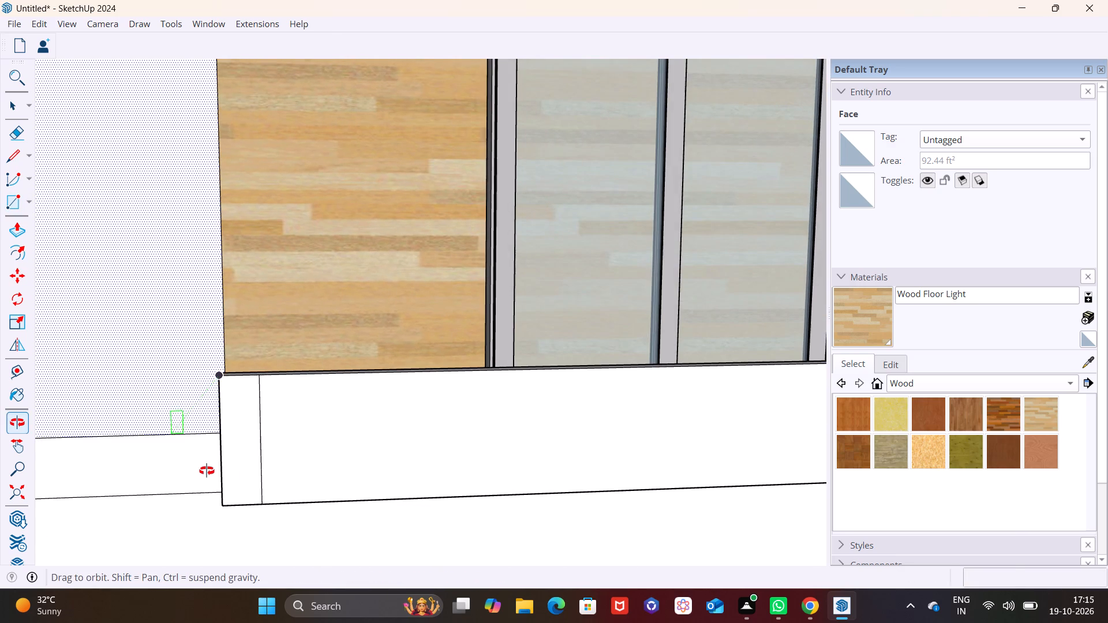
middle_drag(207, 471, 206, 468)
key(space)
click(240, 440)
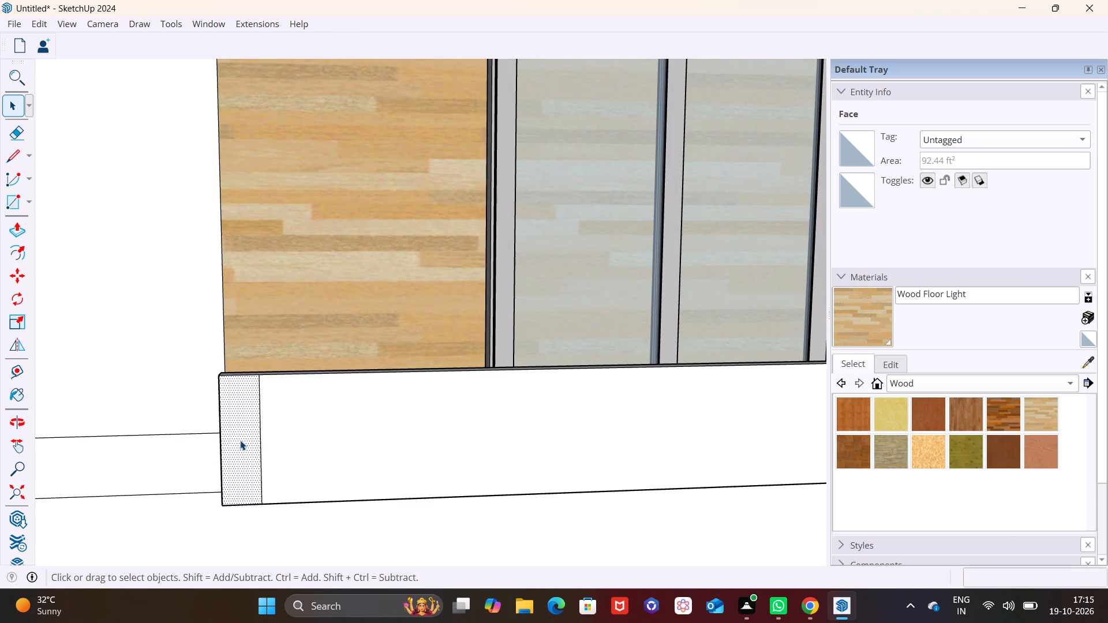
click(24, 227)
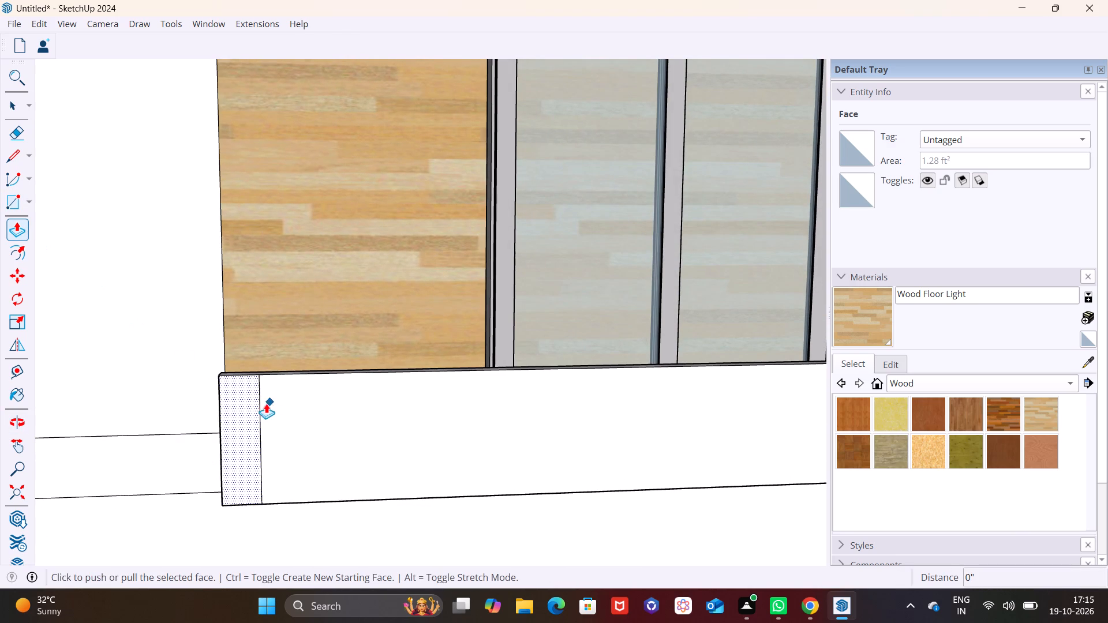
click(252, 405)
middle_drag(229, 427, 154, 455)
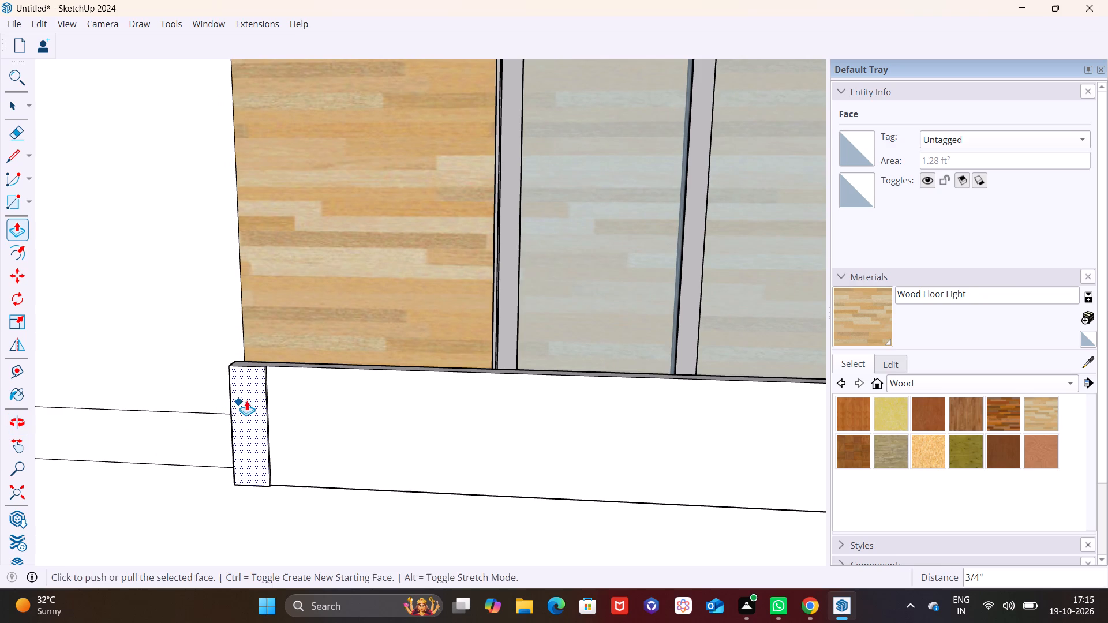
click(248, 400)
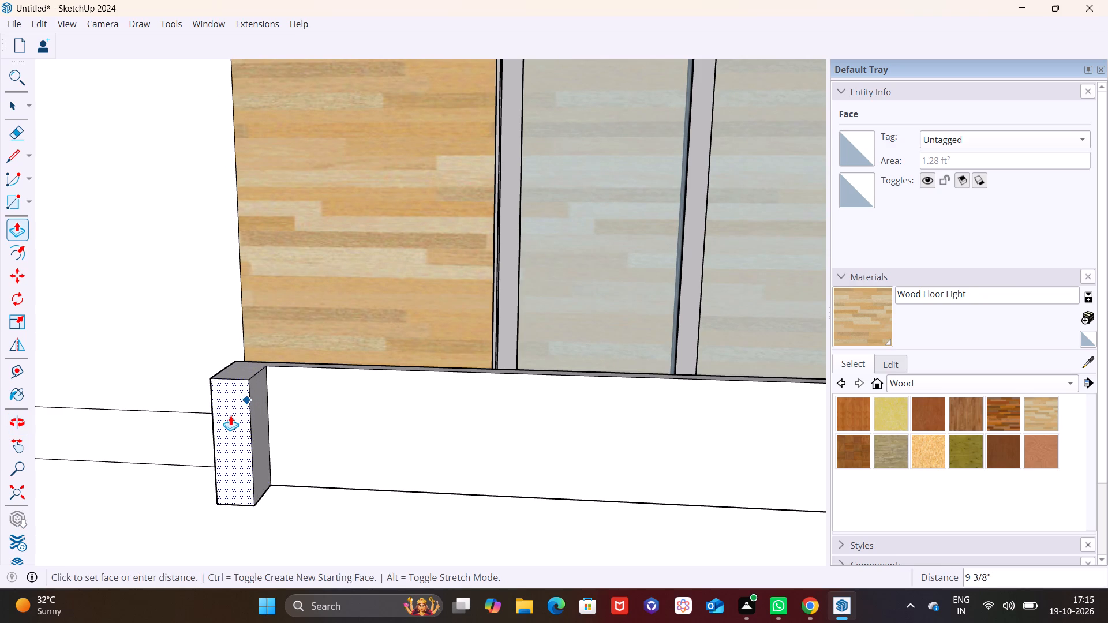
click(229, 415)
Draw a line about 1' 1" long across the end block's side face, from the inner notch corner to its front edge.
middle_drag(275, 437, 572, 392)
scroll(417, 460, down, 2)
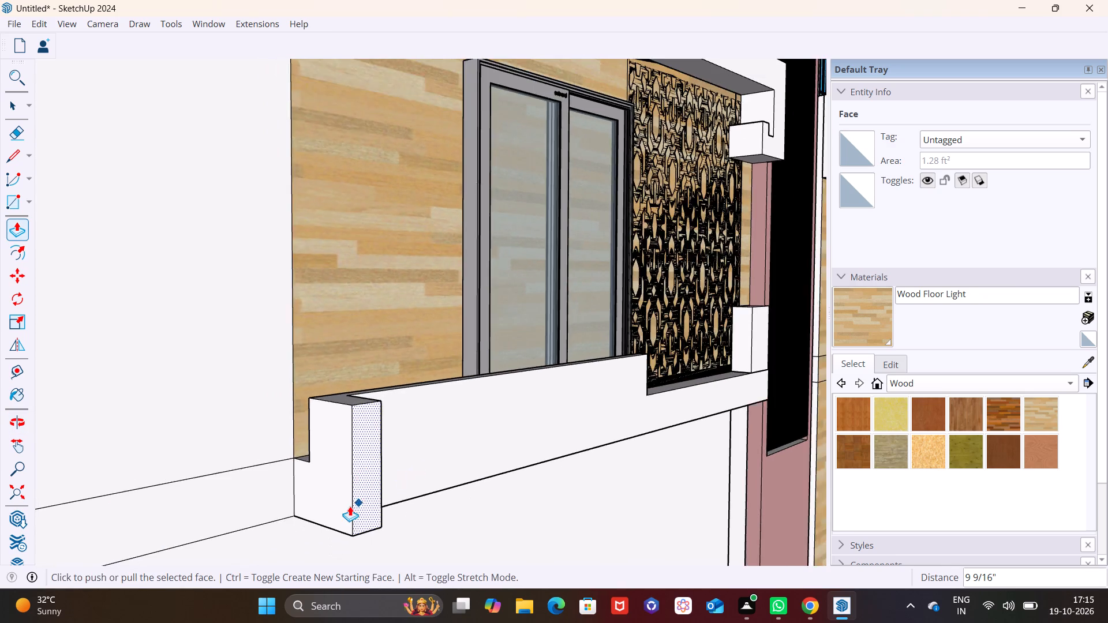
scroll(350, 506, down, 2)
middle_click(350, 506)
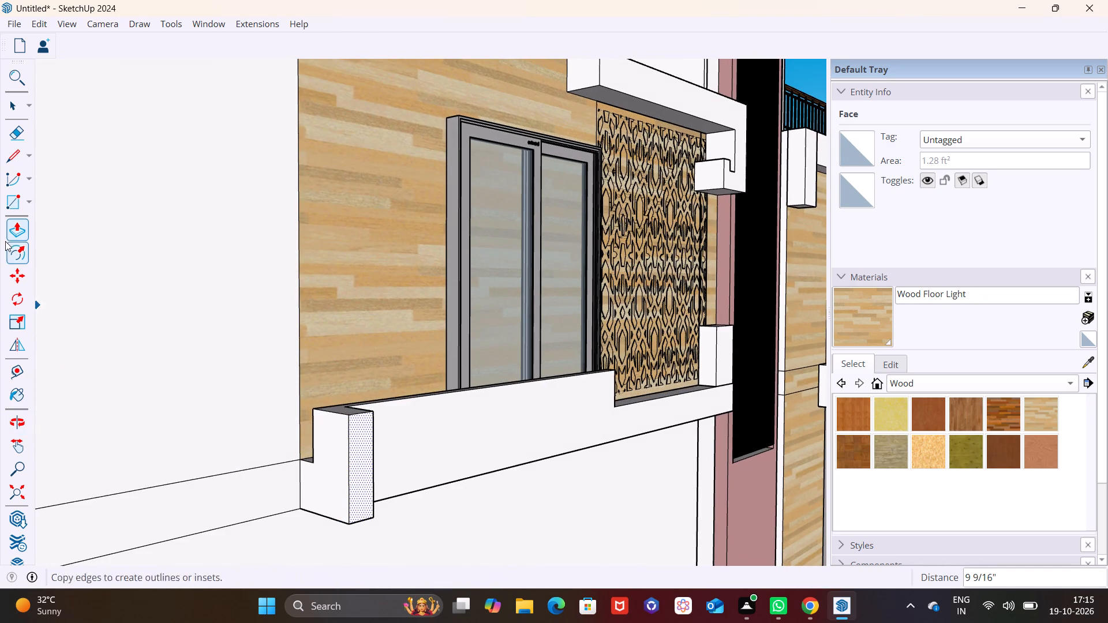
click(8, 157)
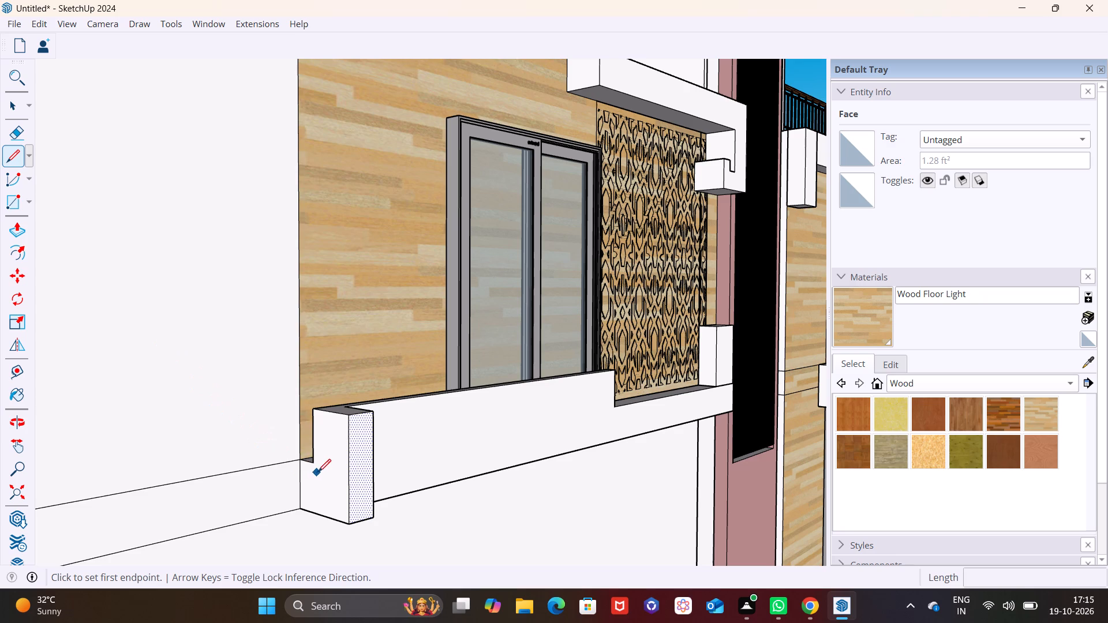
click(311, 464)
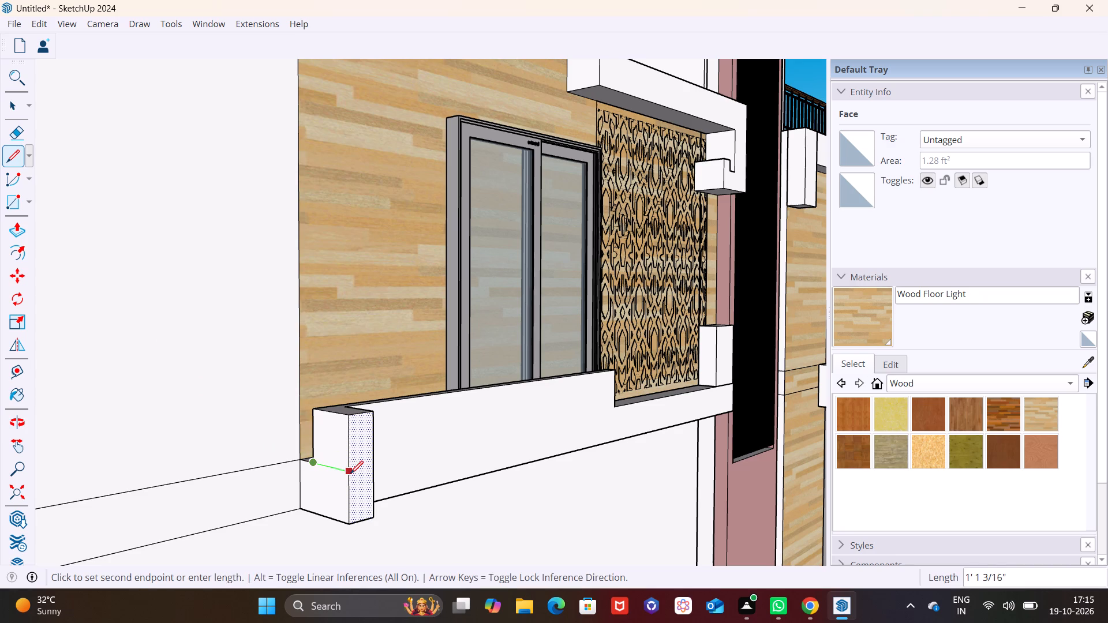
click(350, 474)
key(space)
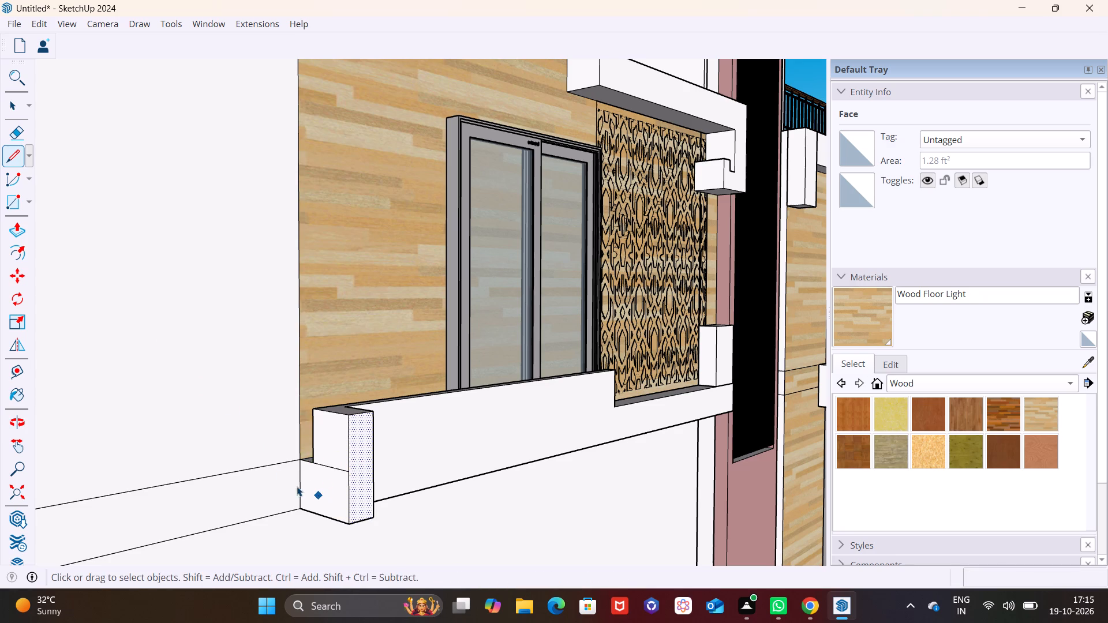
Extrude the lower part of the end block's side face over 5' along the plain white wall.
click(24, 227)
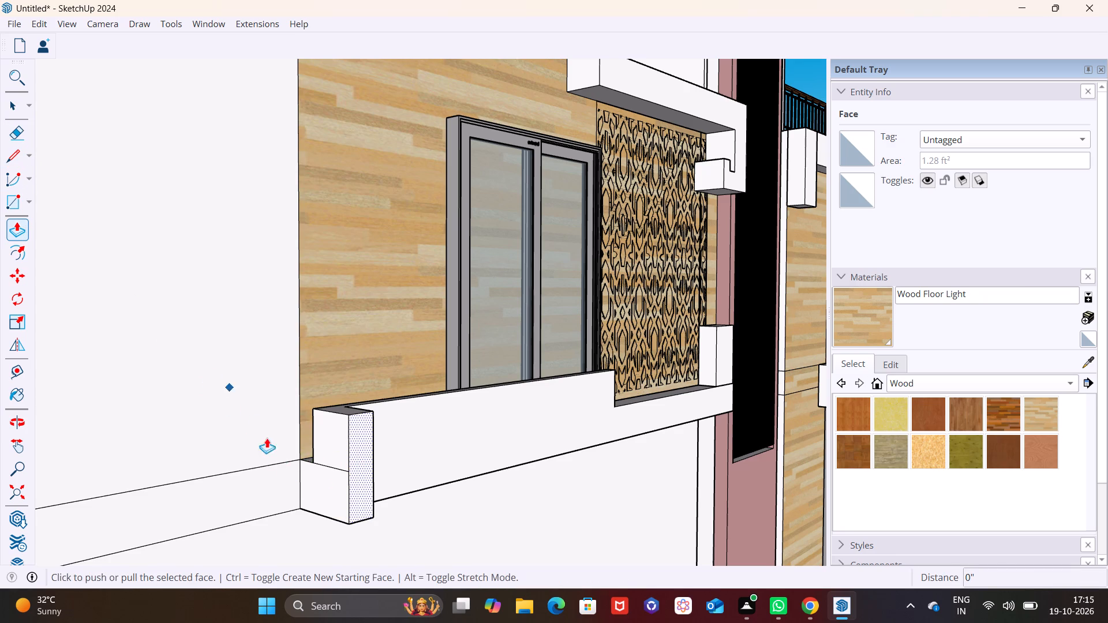
key(space)
click(312, 486)
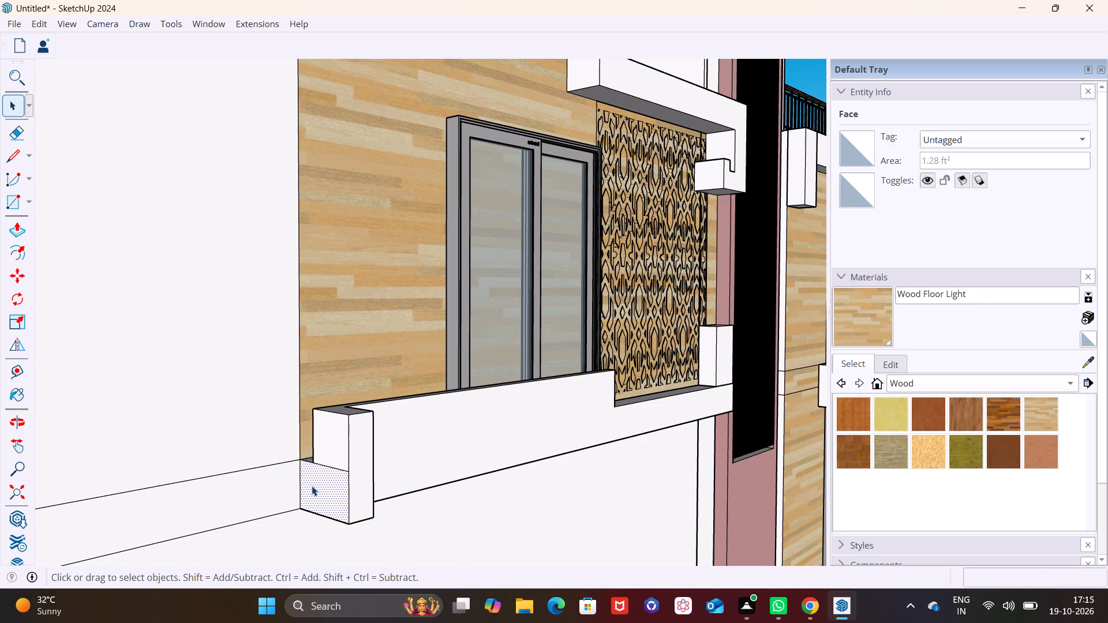
click(18, 233)
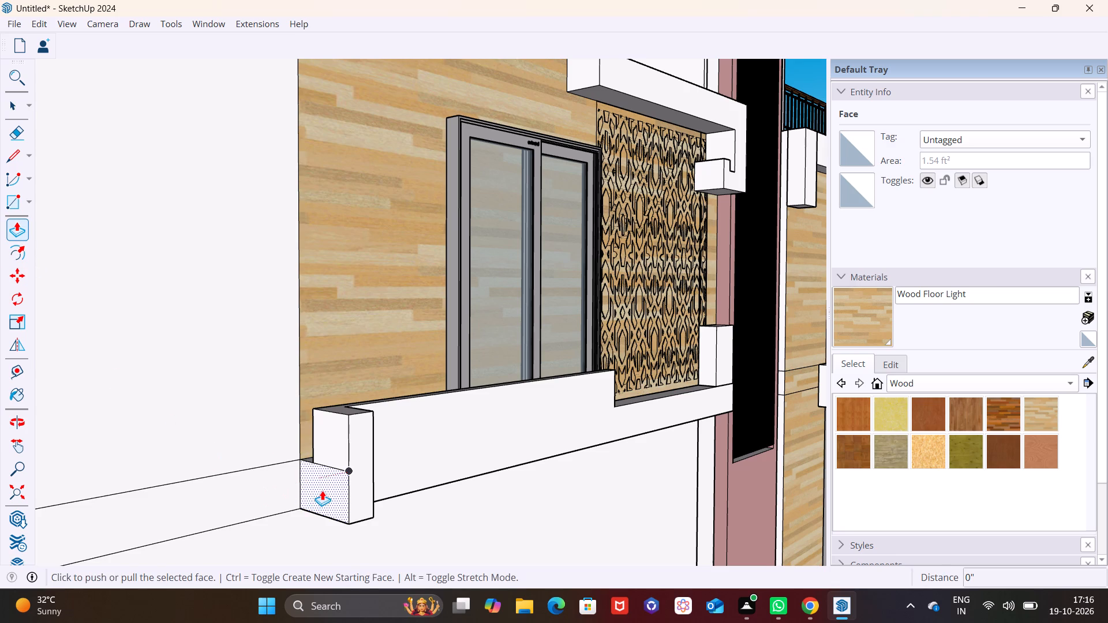
click(322, 490)
scroll(201, 508, down, 6)
middle_drag(199, 508, 29, 495)
scroll(84, 484, down, 2)
middle_drag(99, 479, 152, 467)
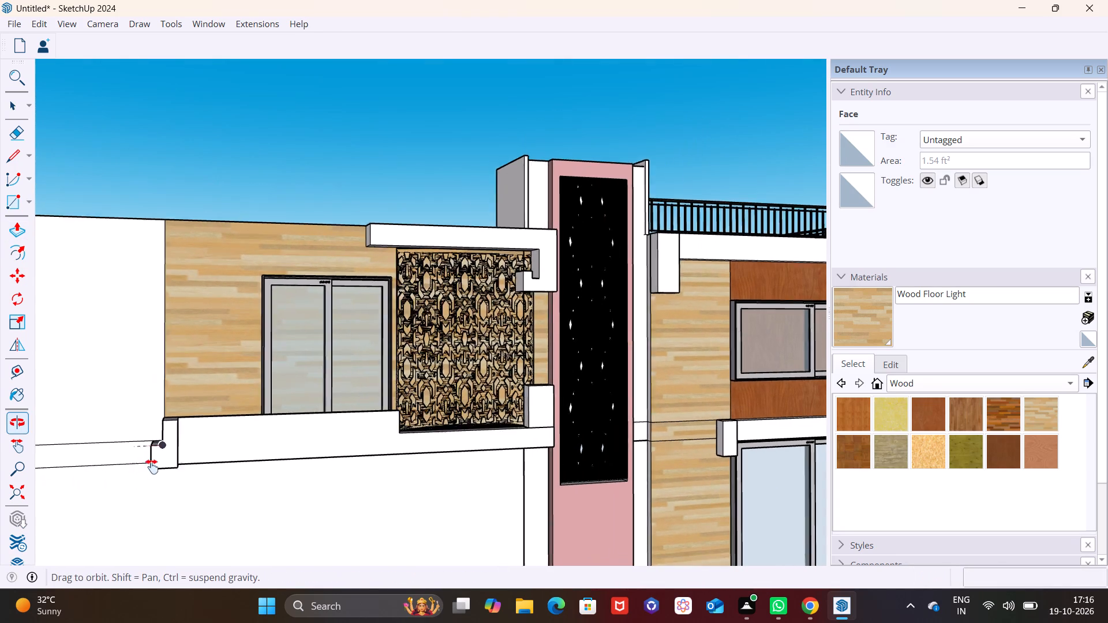
middle_drag(152, 467, 324, 449)
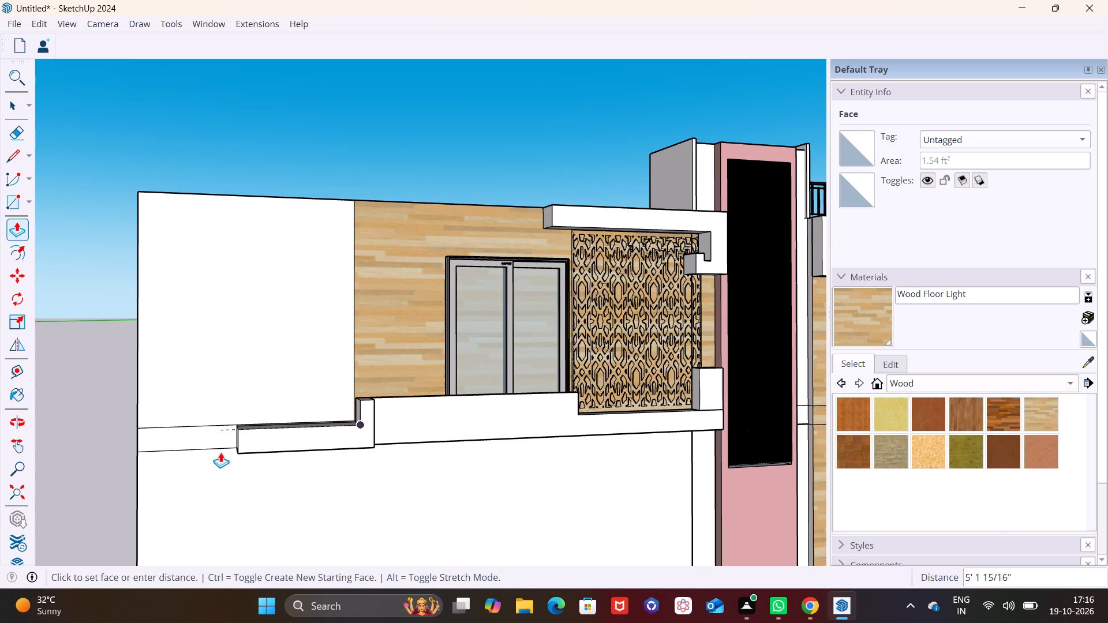
click(205, 452)
key(Escape)
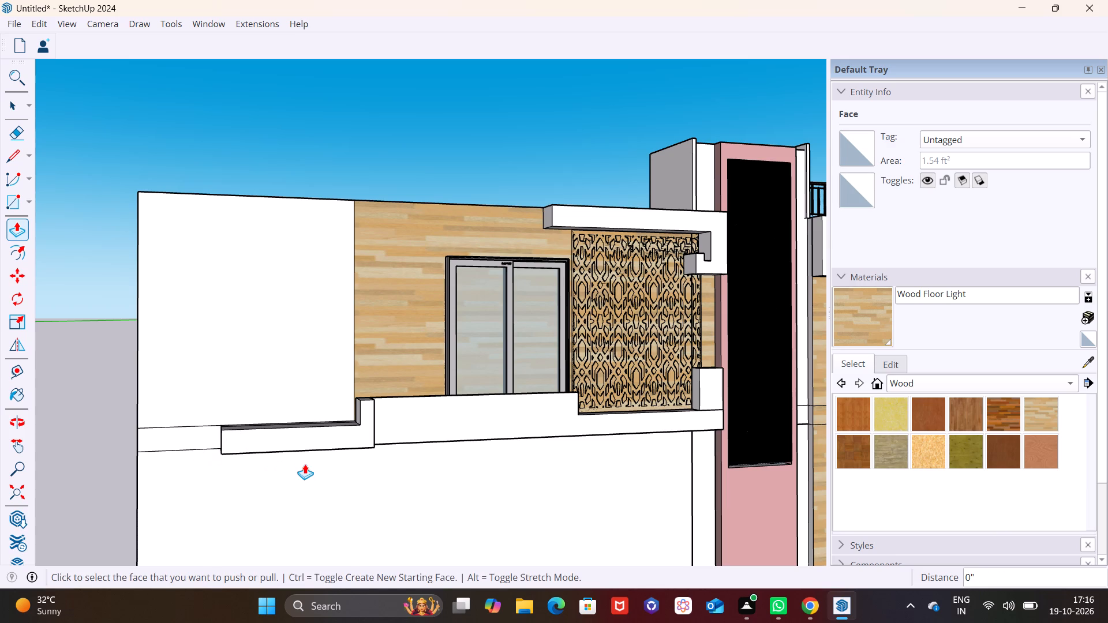
key(space)
Push the front top face of the new band extension down 3 1/8", leaving the rear ledge at its height.
scroll(355, 439, up, 9)
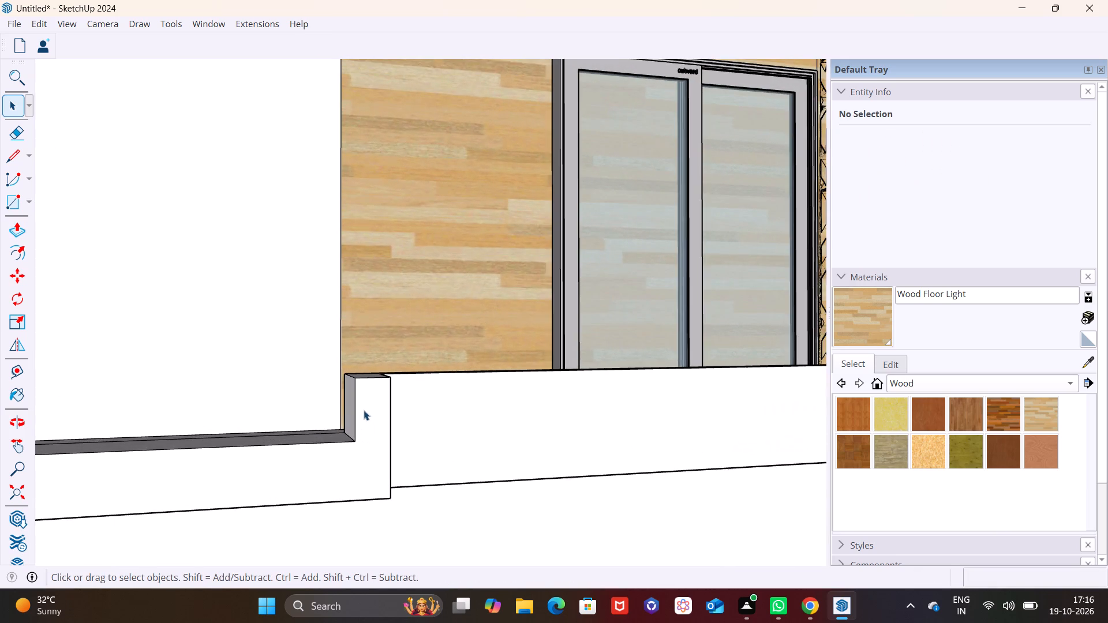
middle_drag(361, 413, 398, 439)
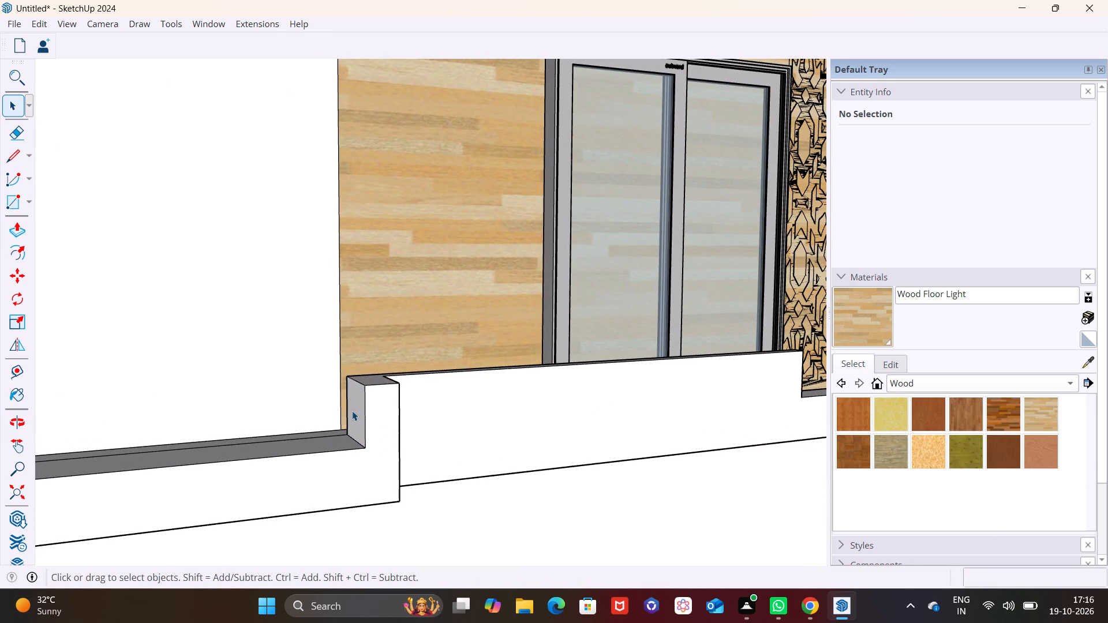
click(362, 404)
click(320, 449)
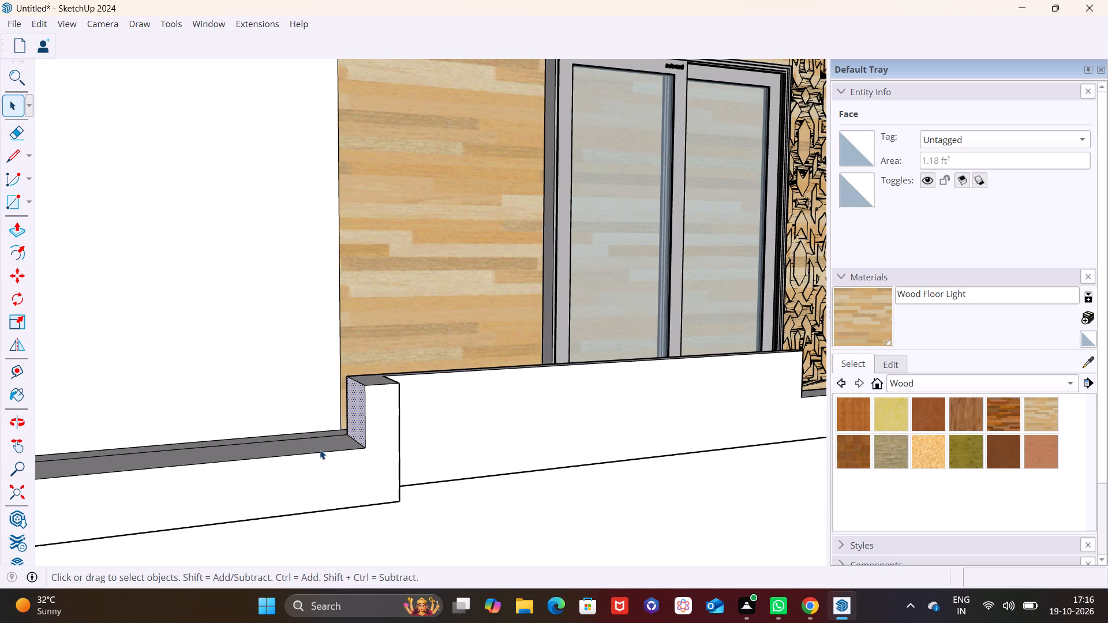
drag(17, 227, 24, 231)
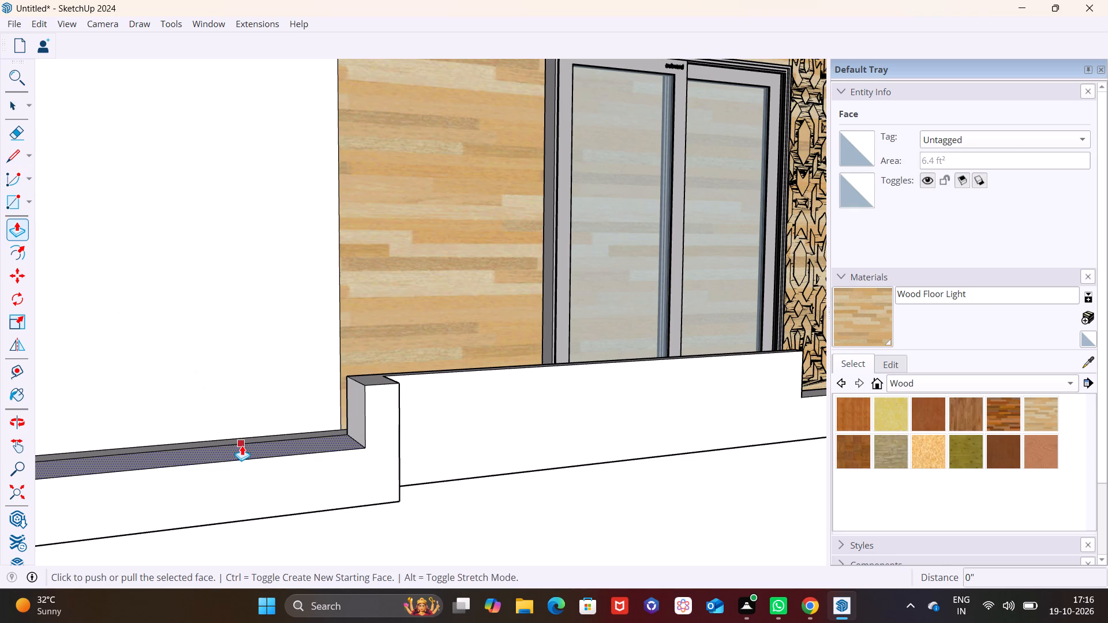
click(242, 446)
click(242, 459)
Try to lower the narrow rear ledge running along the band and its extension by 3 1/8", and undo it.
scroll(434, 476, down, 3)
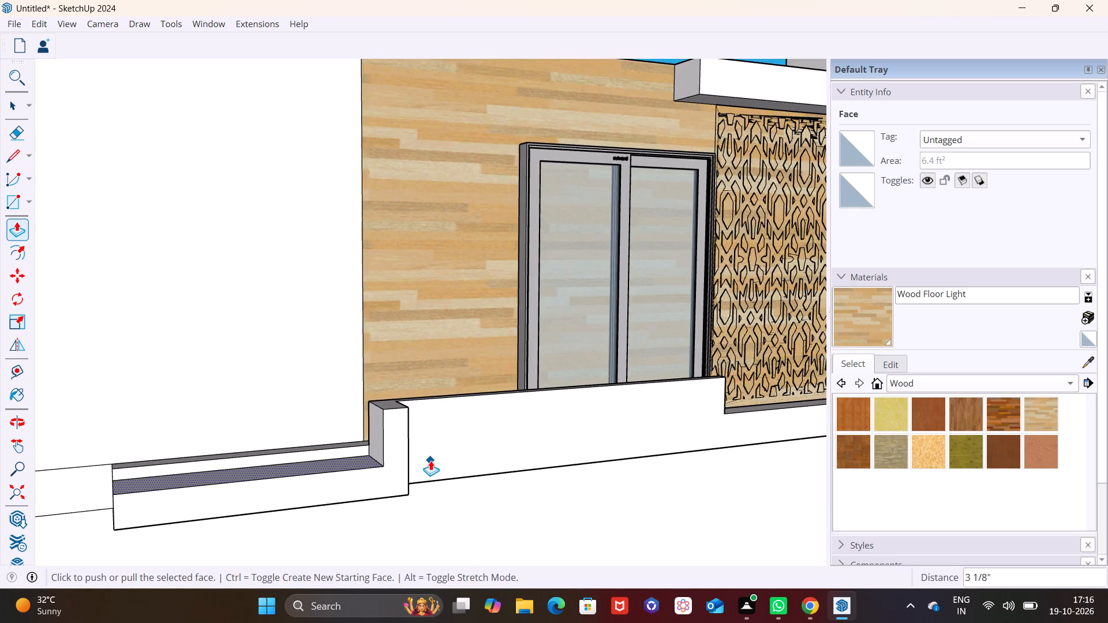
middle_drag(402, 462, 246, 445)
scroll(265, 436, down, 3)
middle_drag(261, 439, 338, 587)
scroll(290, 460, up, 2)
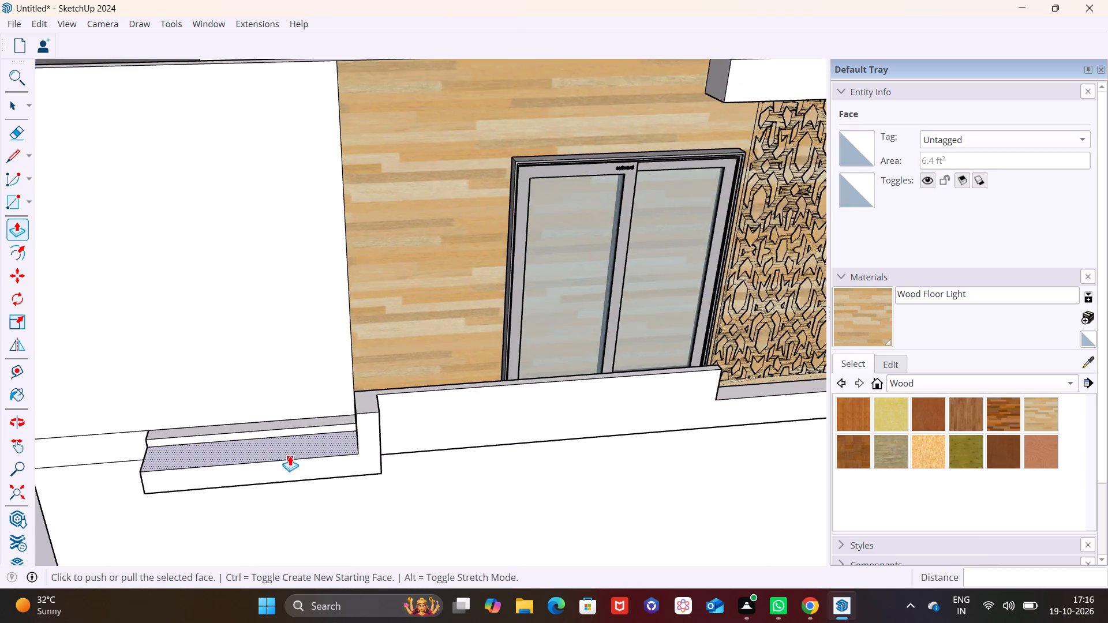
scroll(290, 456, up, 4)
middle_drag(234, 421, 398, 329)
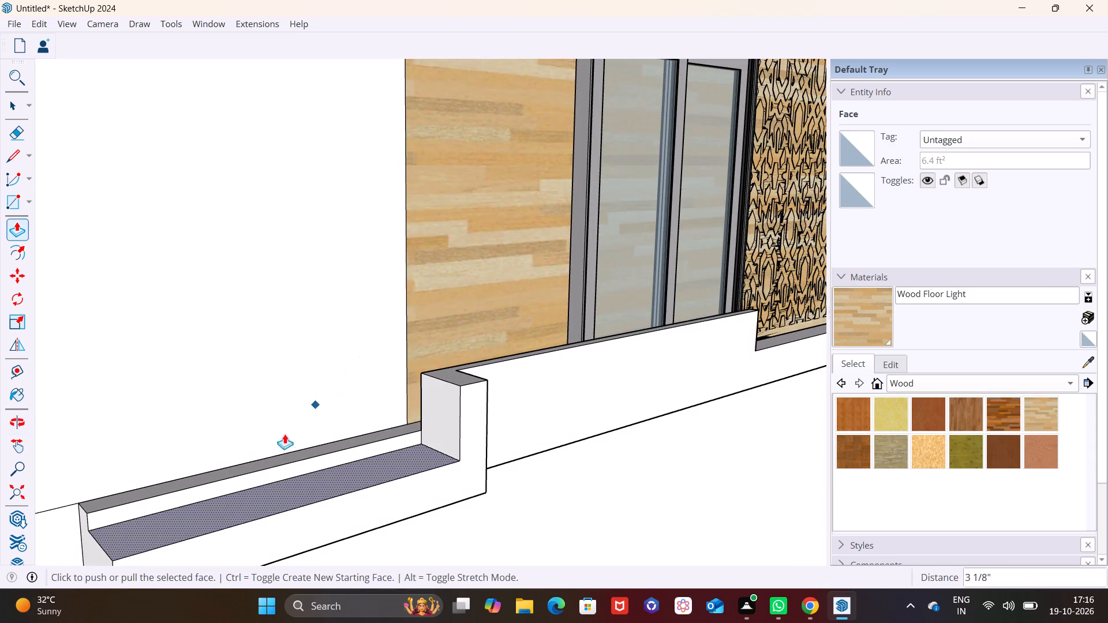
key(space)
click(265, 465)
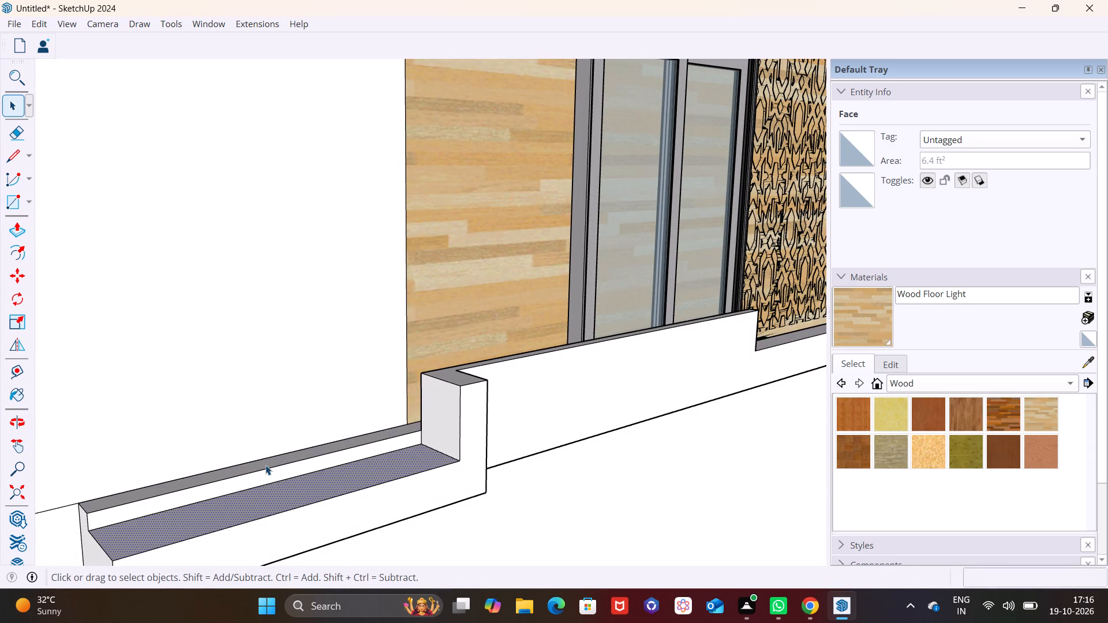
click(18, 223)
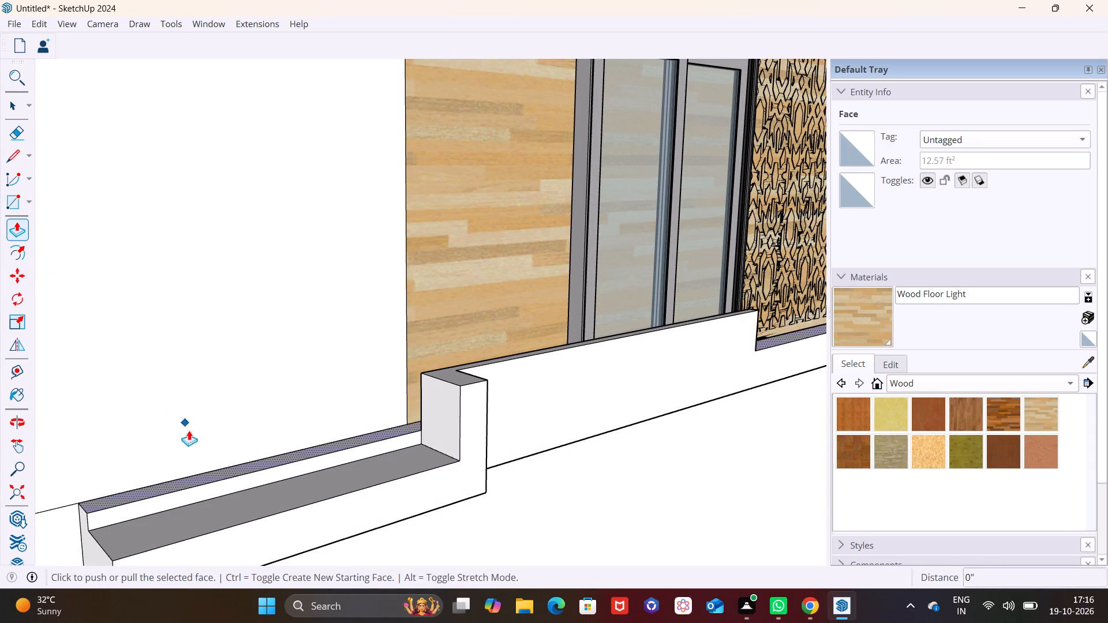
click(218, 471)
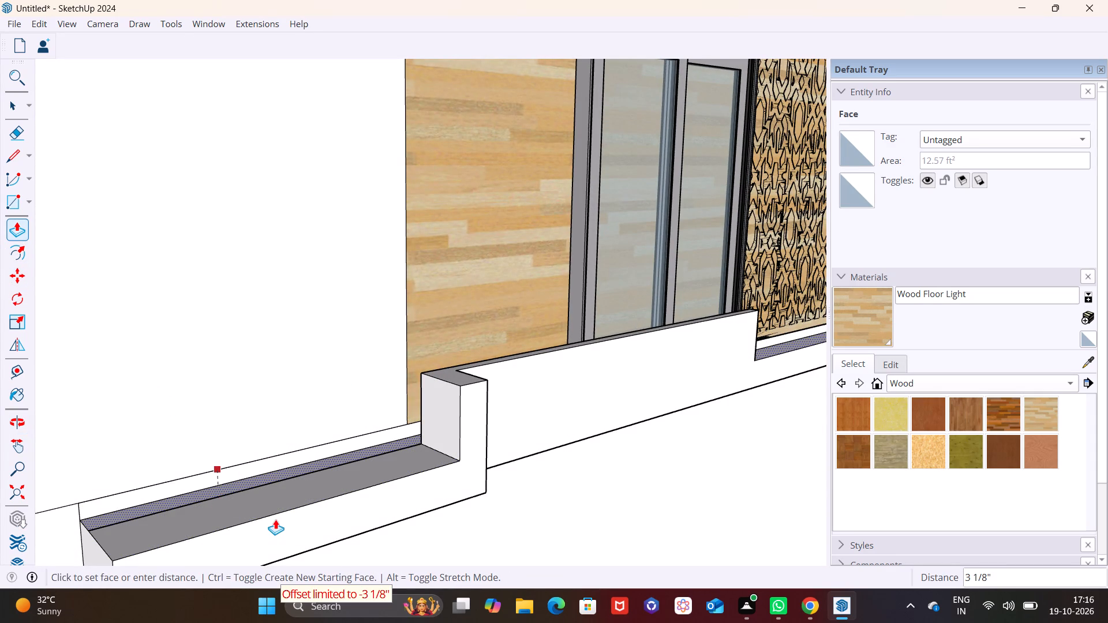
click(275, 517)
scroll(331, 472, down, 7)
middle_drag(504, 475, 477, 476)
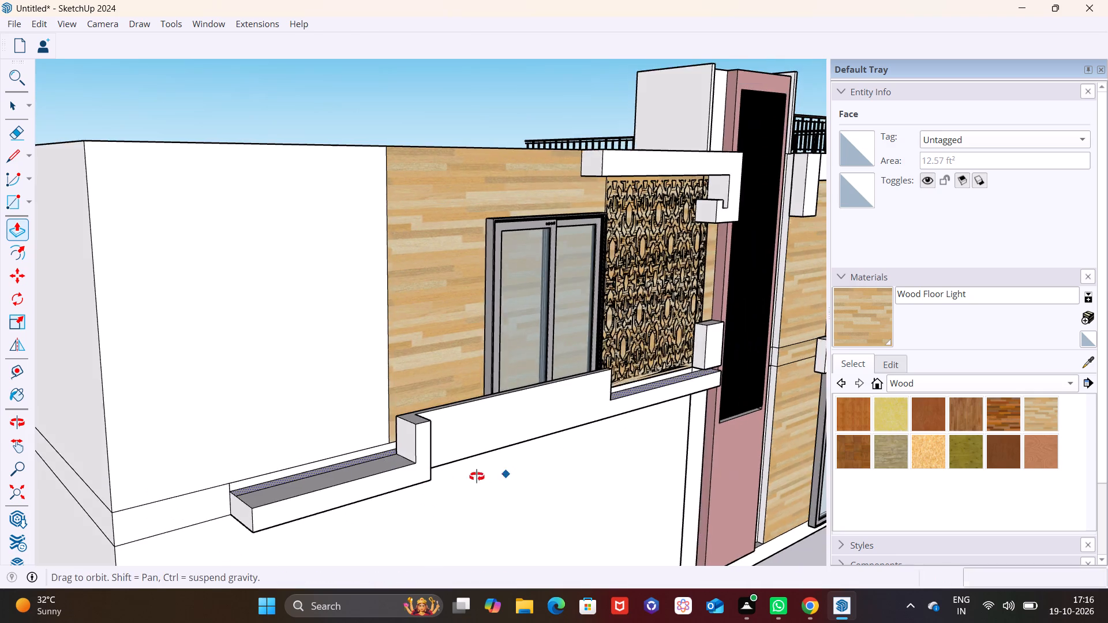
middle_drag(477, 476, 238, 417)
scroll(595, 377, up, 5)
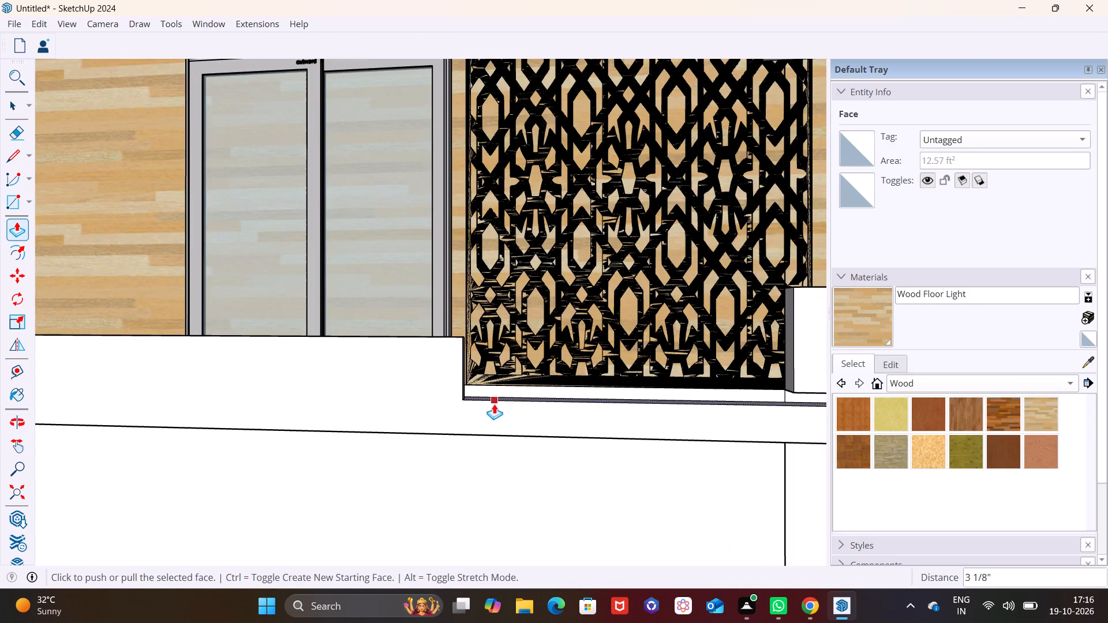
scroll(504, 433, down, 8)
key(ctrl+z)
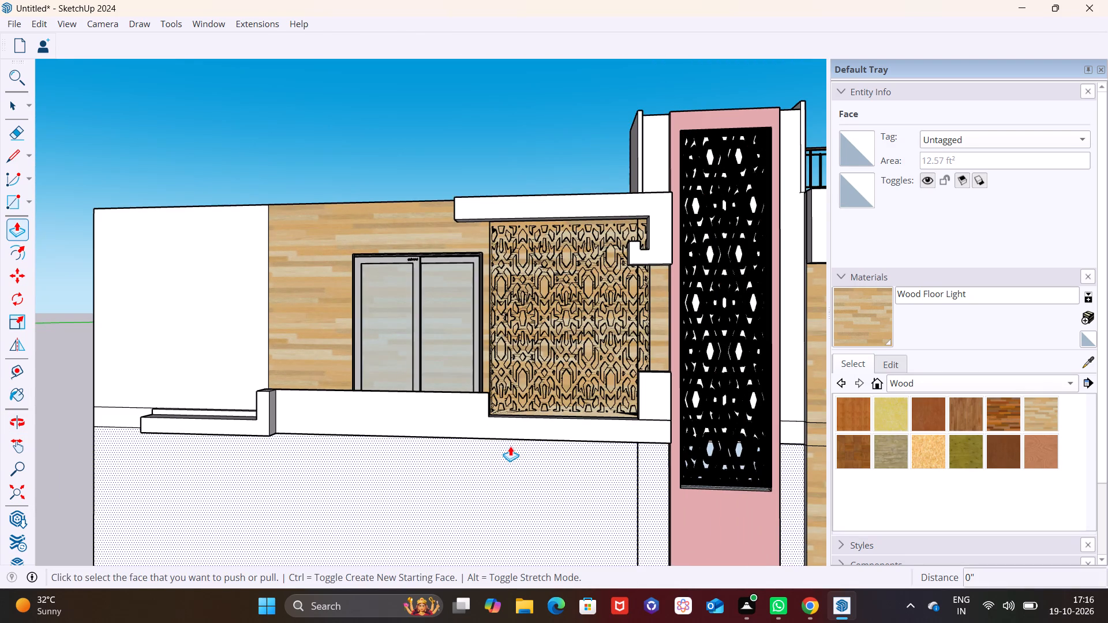
Pull the narrow riser face of the band extension's rear ledge forward, flush with the extension's front face.
key(z)
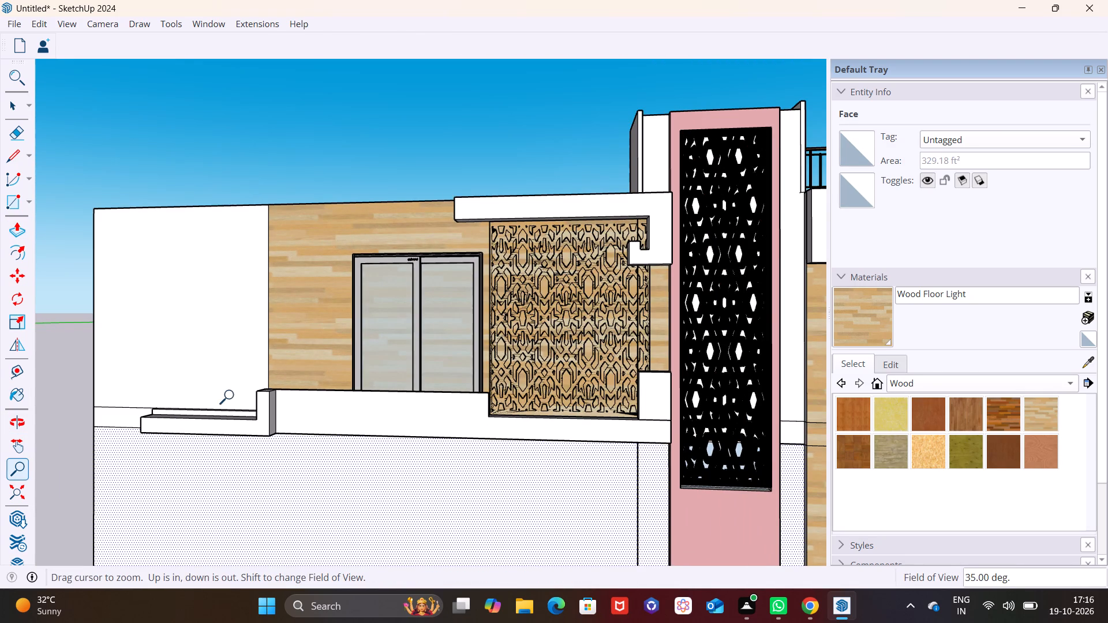
middle_drag(235, 395, 527, 459)
shift+middle_drag(271, 445, 476, 355)
scroll(413, 406, up, 4)
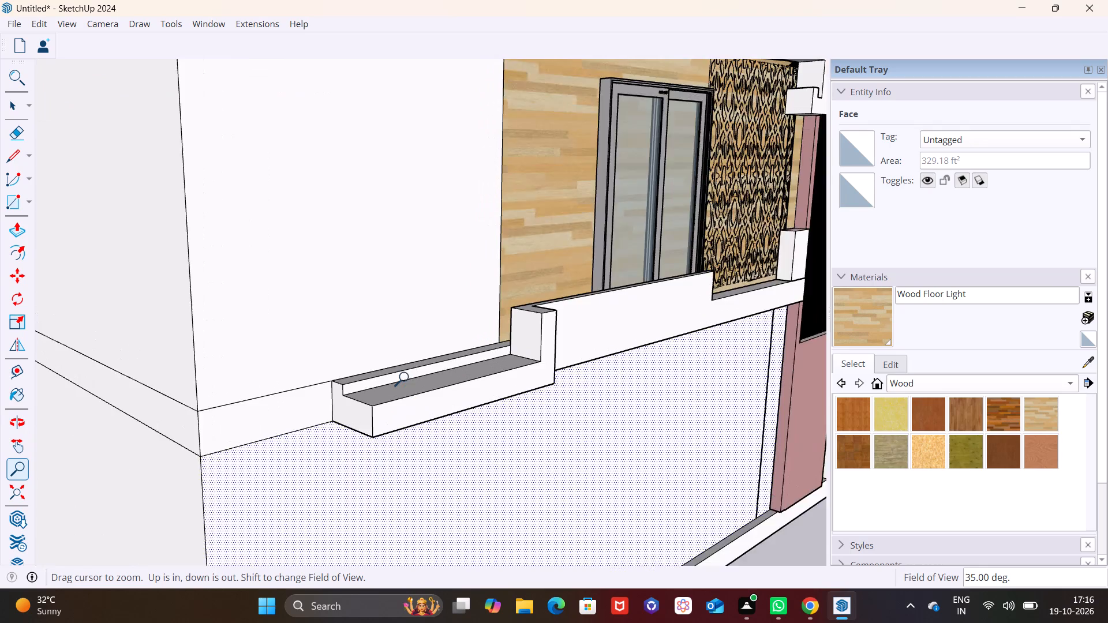
scroll(407, 378, up, 8)
key(space)
click(354, 381)
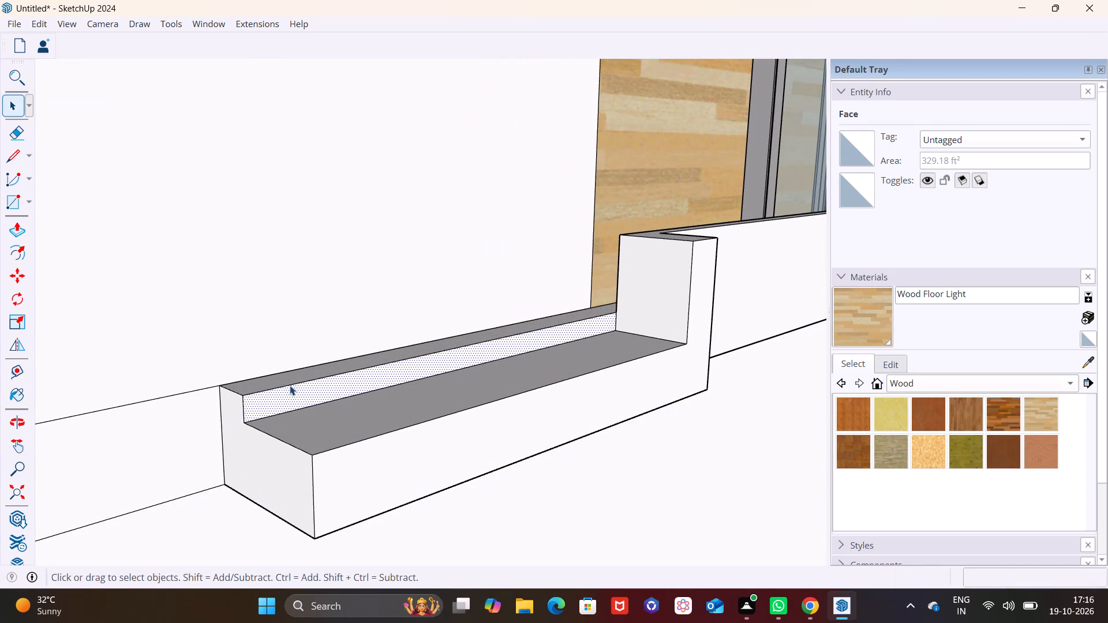
click(18, 232)
click(310, 391)
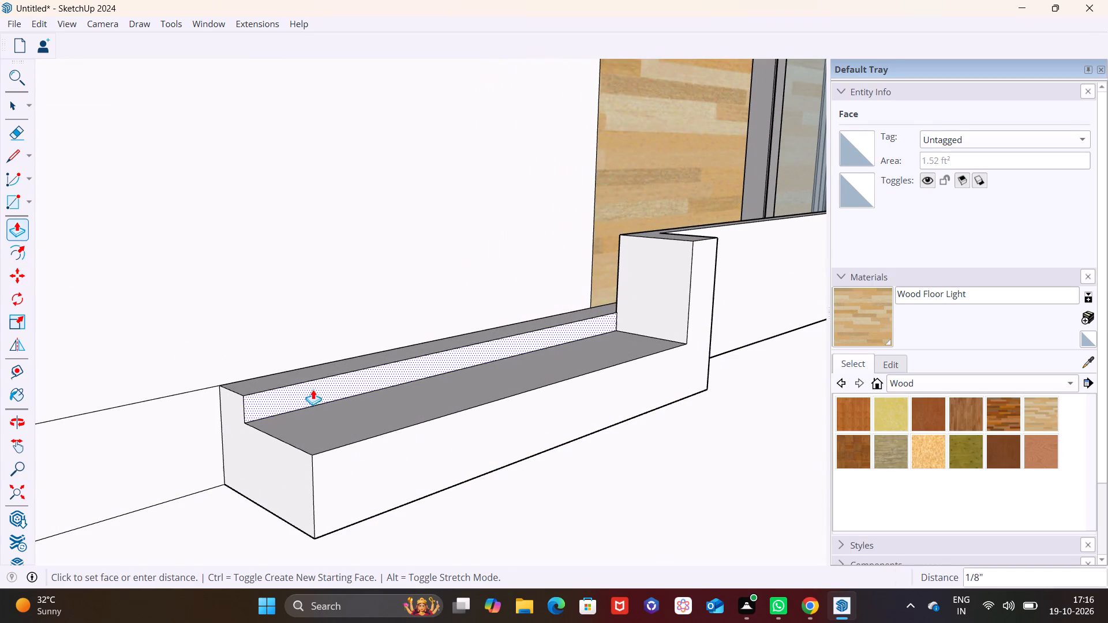
click(411, 412)
key(space)
Delete the leftover long horizontal edge and the short vertical edge on the front face of the band extension.
scroll(516, 447, down, 6)
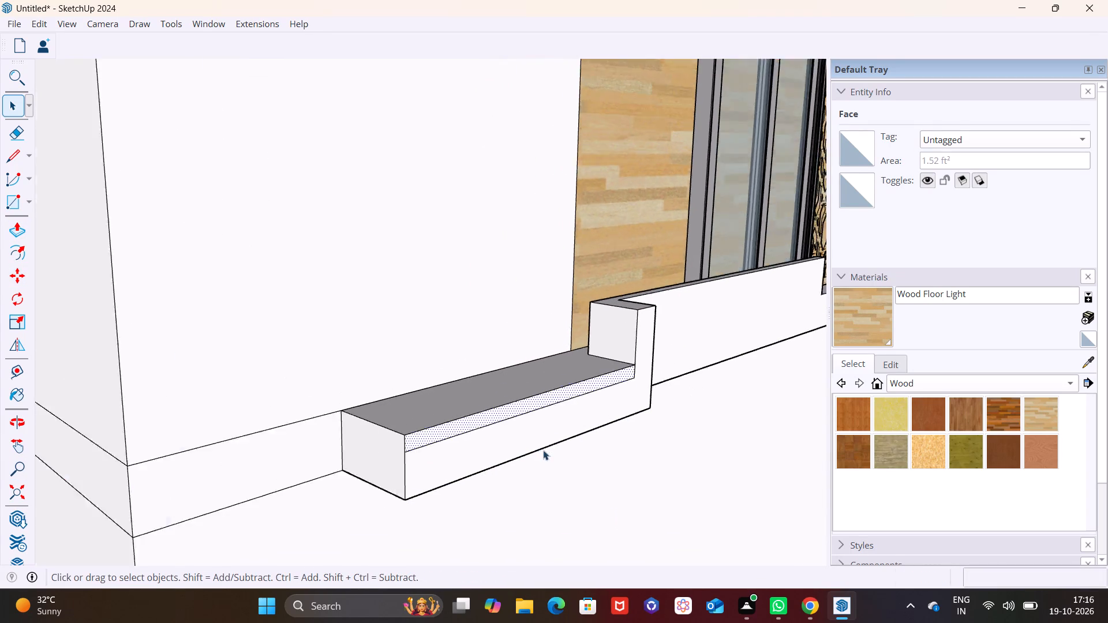
scroll(543, 450, down, 2)
middle_drag(575, 486, 310, 358)
scroll(389, 351, up, 6)
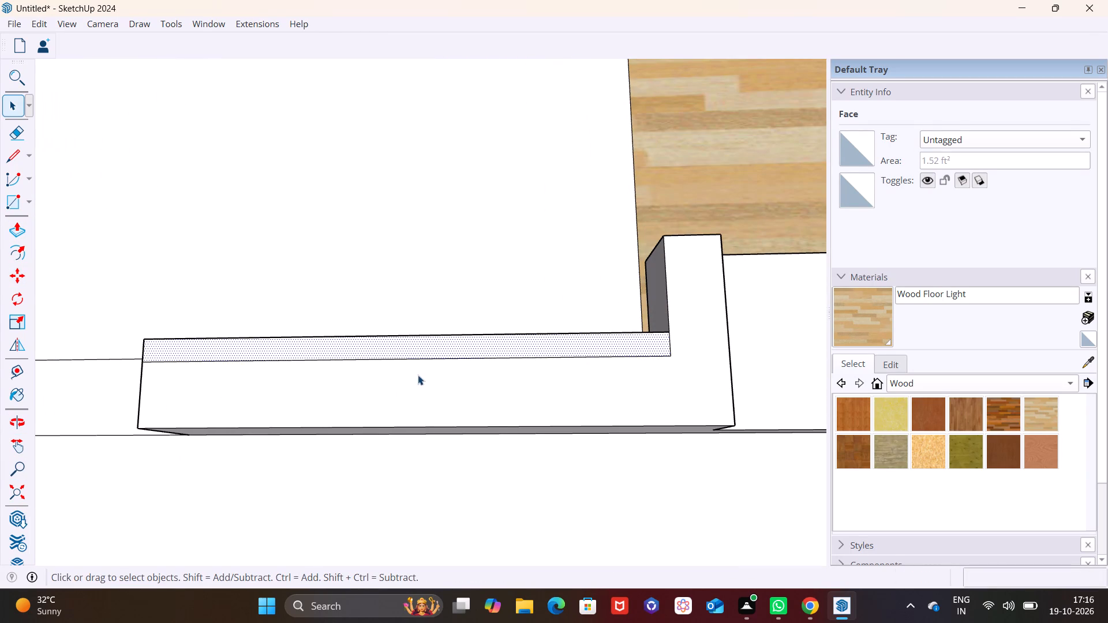
click(432, 358)
key(Delete)
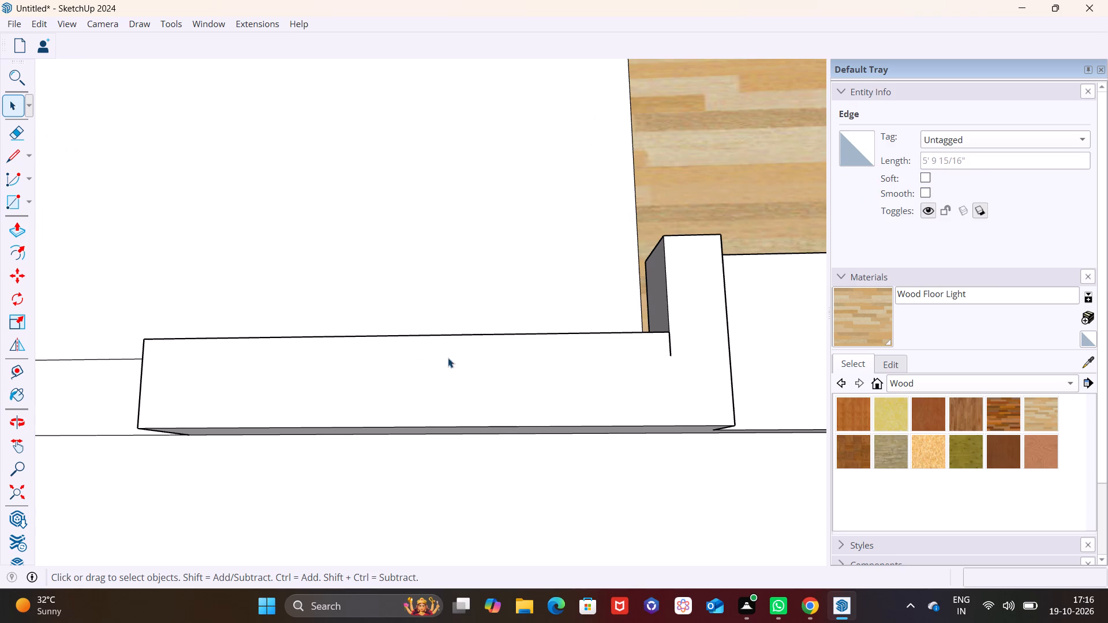
click(670, 347)
key(Delete)
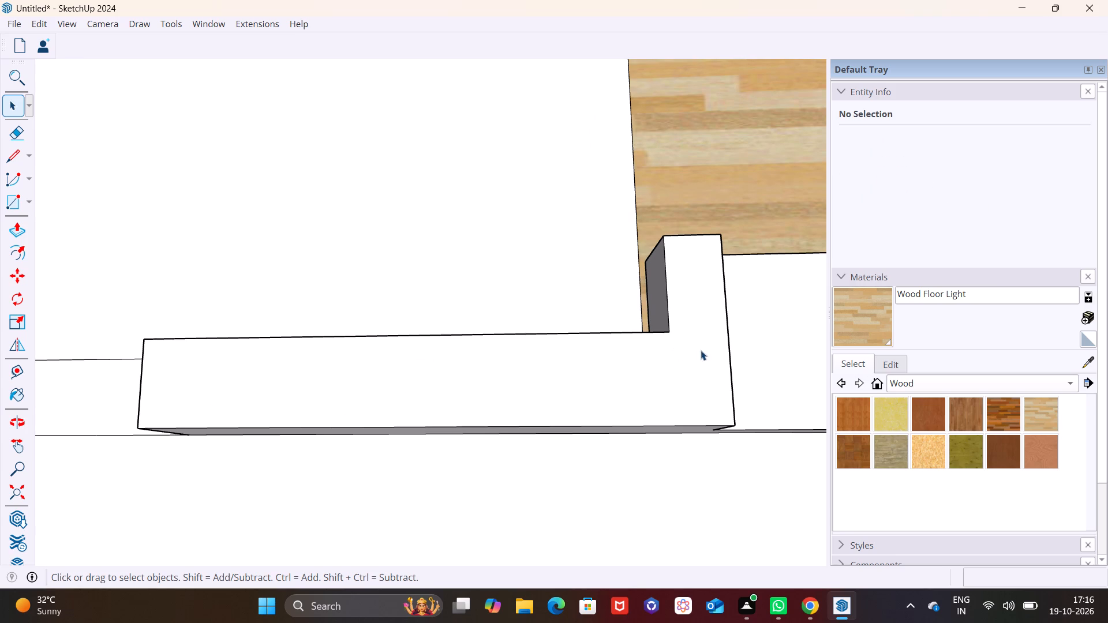
Raise the top face of the band's taller section below the window, including its end block, by 5 1/2".
scroll(708, 354, down, 3)
scroll(710, 355, up, 1)
scroll(703, 352, down, 10)
middle_drag(631, 379, 610, 473)
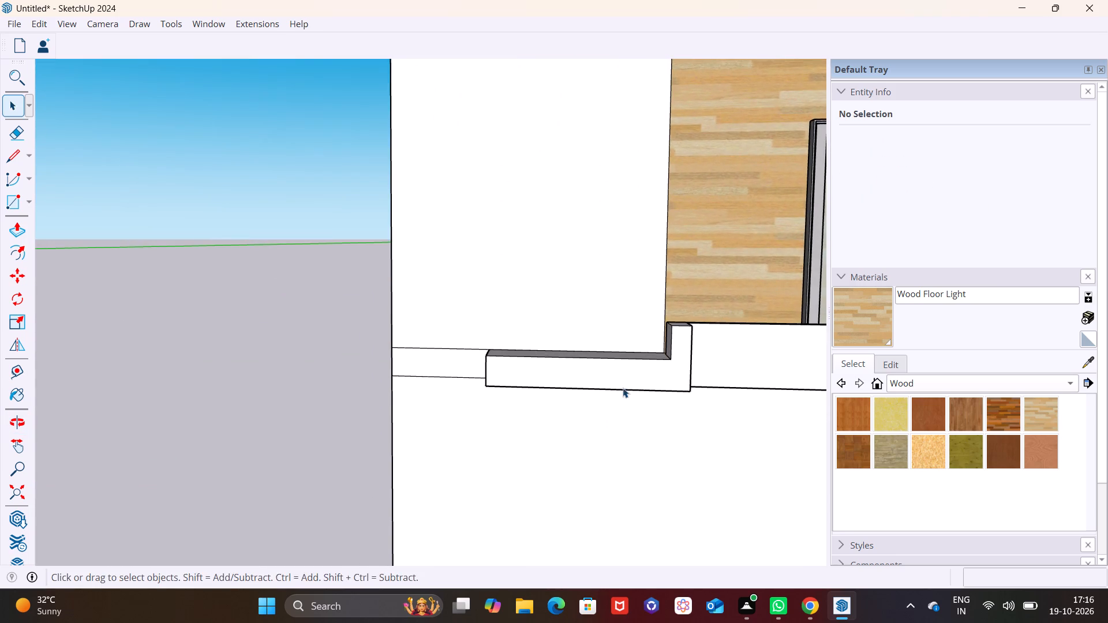
shift+middle_drag(623, 388, 346, 461)
middle_drag(400, 381, 388, 484)
scroll(418, 385, up, 7)
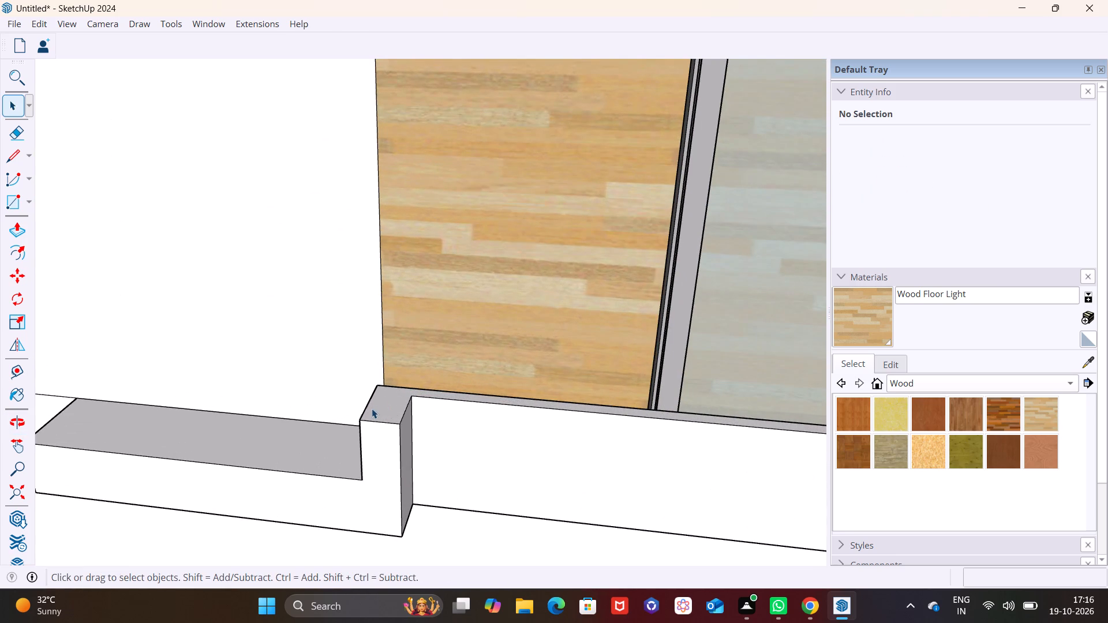
click(377, 408)
click(17, 225)
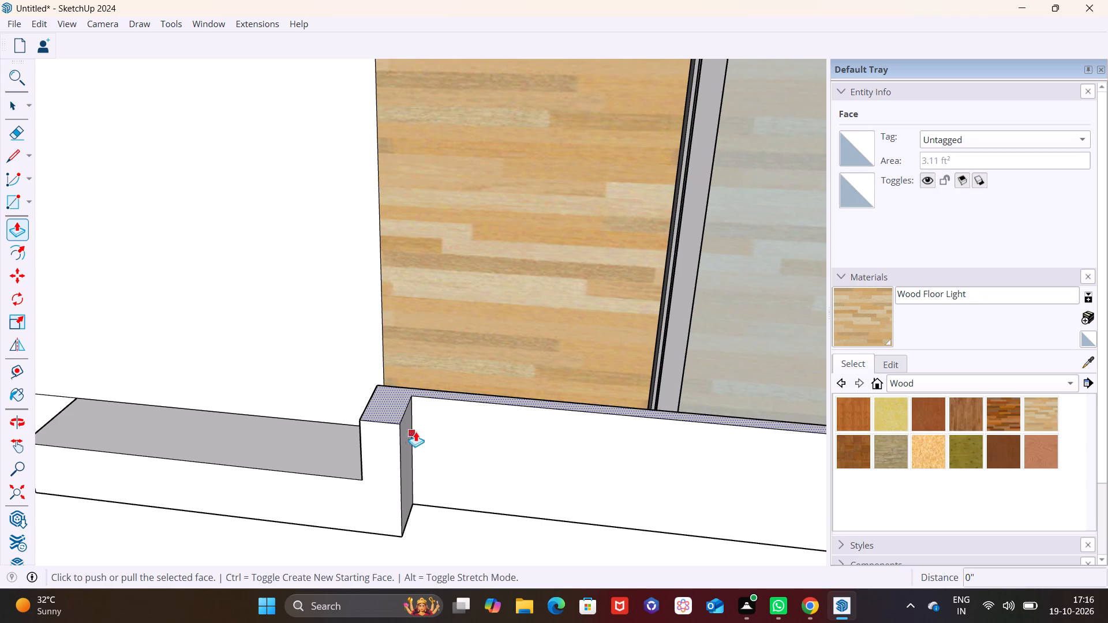
click(380, 410)
click(385, 382)
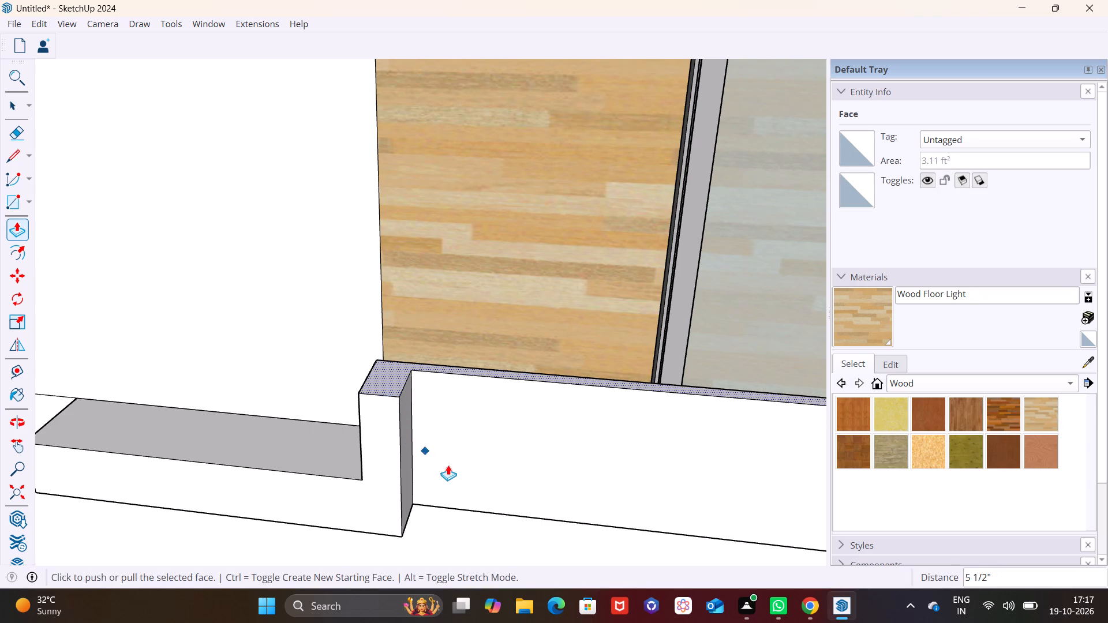
key(space)
Examine the band from the front and the joint where the small white block meets it beside the pink tower.
scroll(474, 462, down, 11)
middle_drag(573, 496, 620, 395)
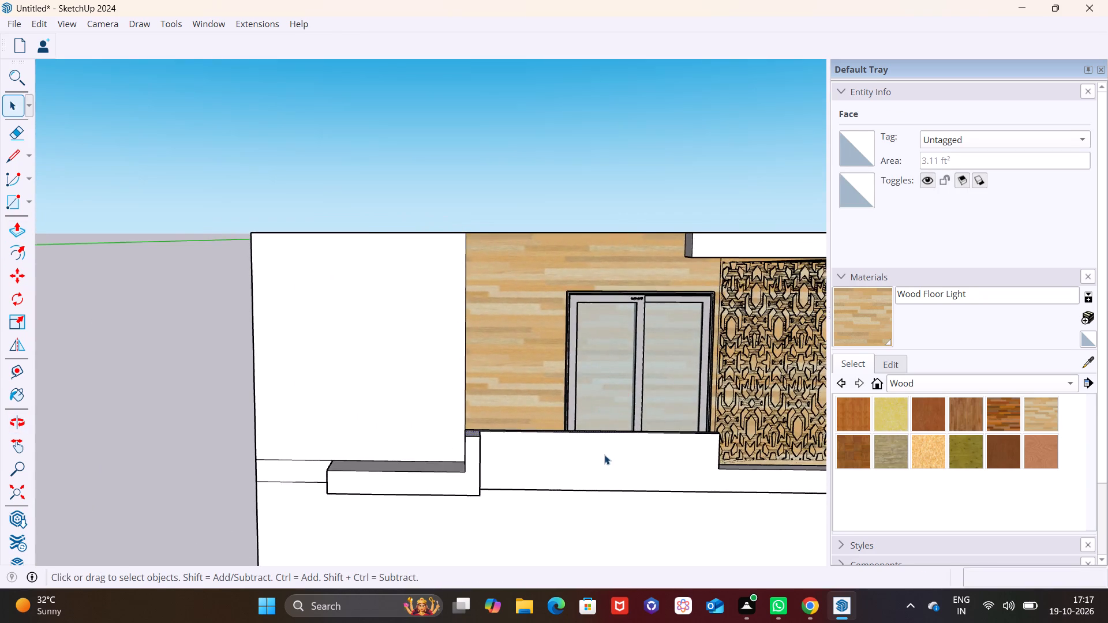
scroll(604, 457, down, 2)
shift+middle_drag(596, 456, 474, 464)
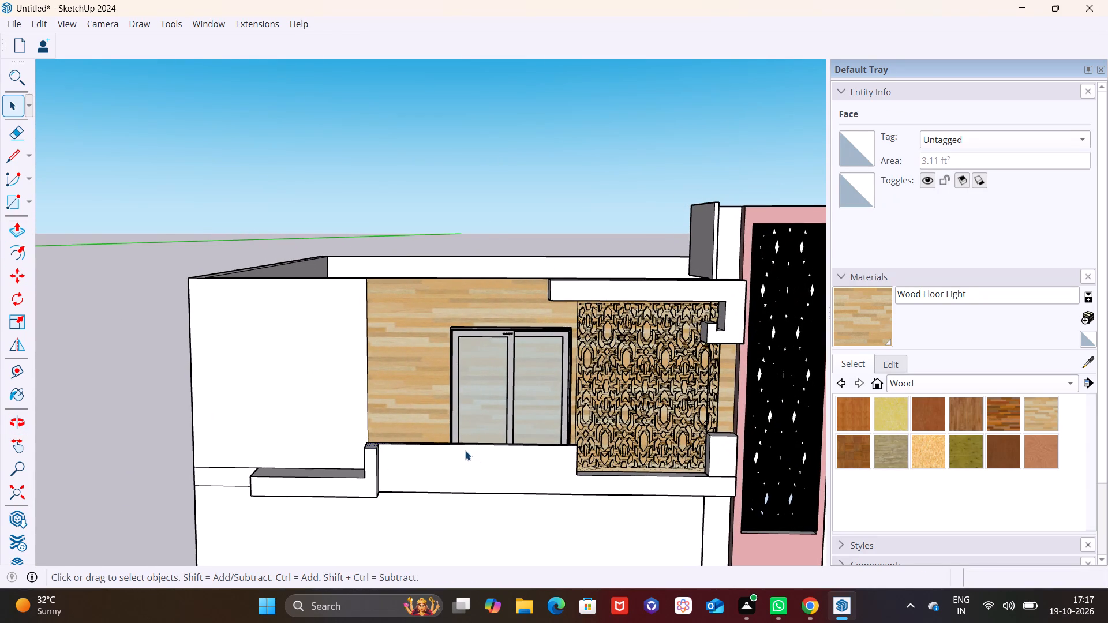
middle_drag(440, 470, 462, 421)
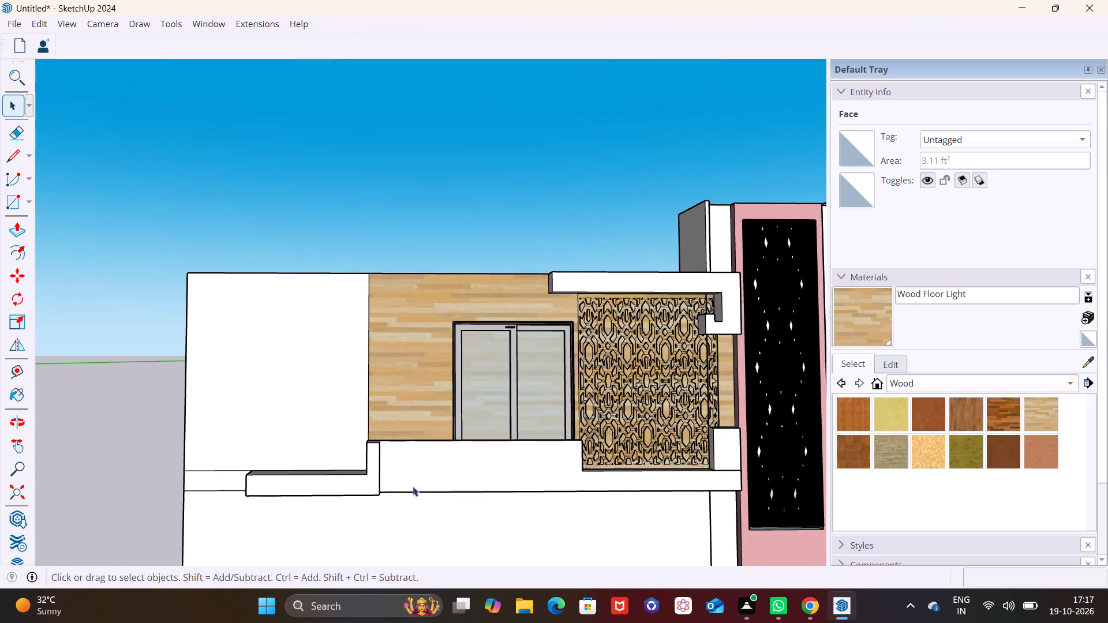
middle_drag(405, 486, 410, 361)
scroll(441, 420, down, 5)
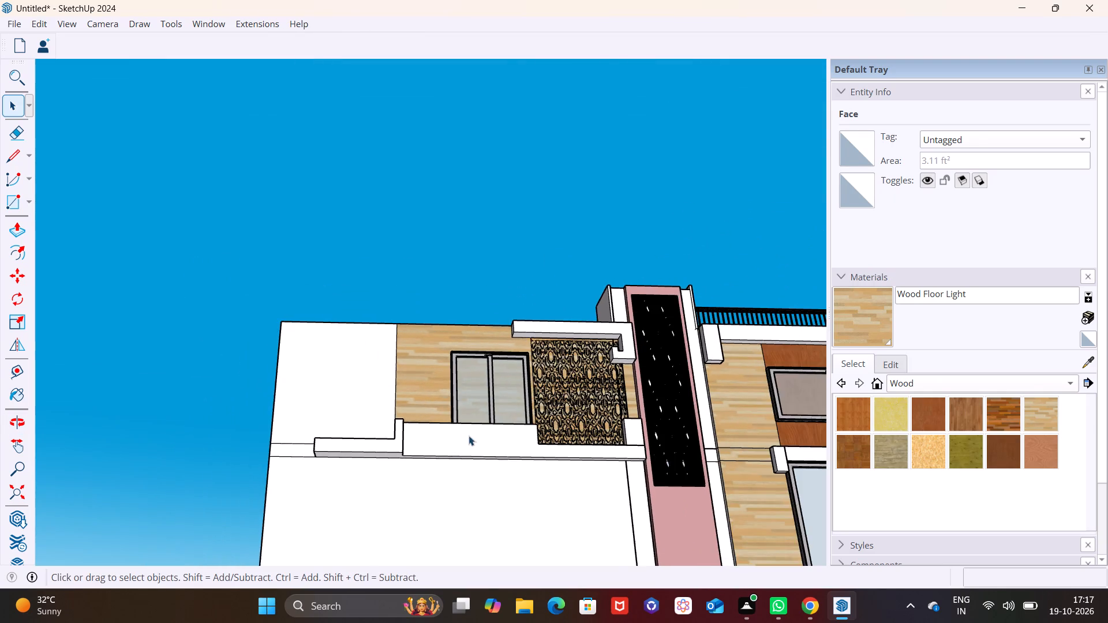
middle_drag(469, 439, 454, 502)
middle_drag(521, 479, 493, 557)
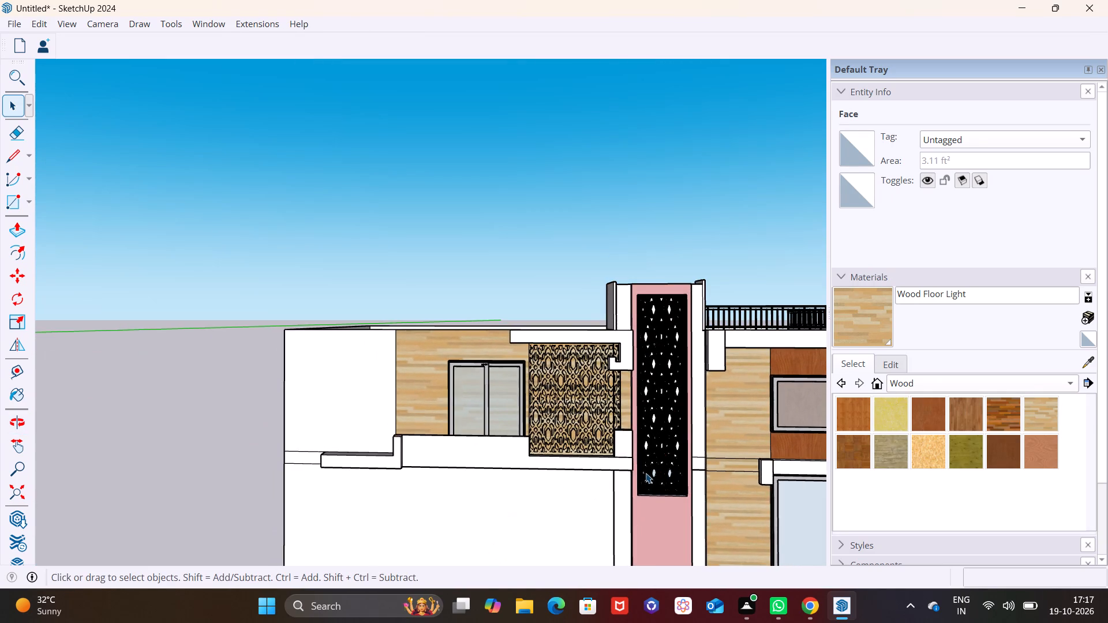
scroll(647, 464, up, 19)
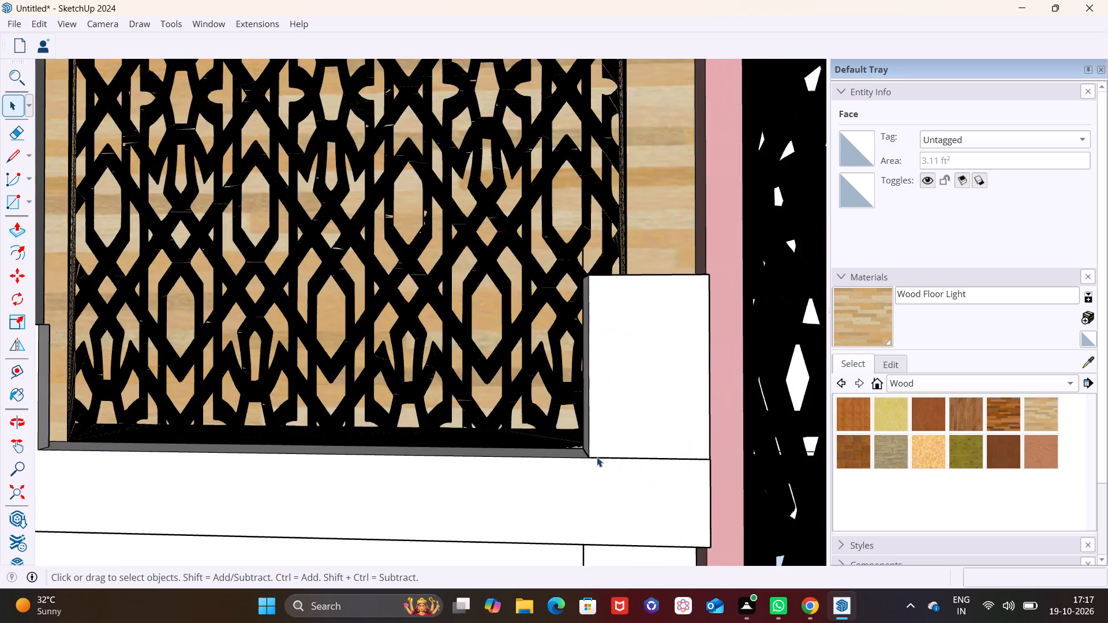
scroll(597, 457, up, 4)
scroll(592, 463, down, 4)
click(634, 460)
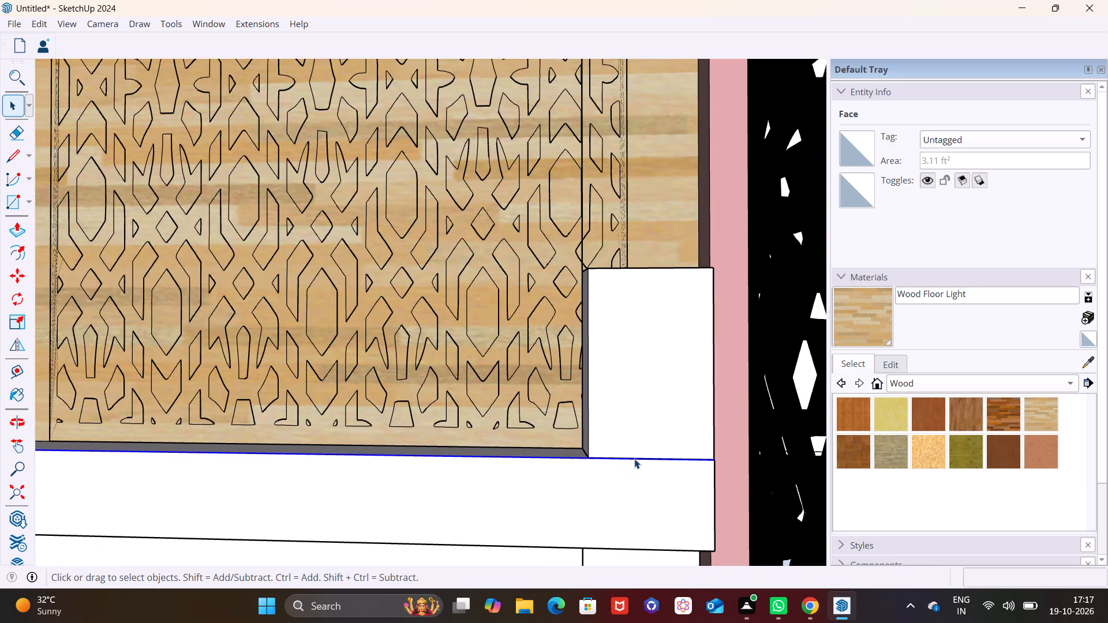
click(634, 457)
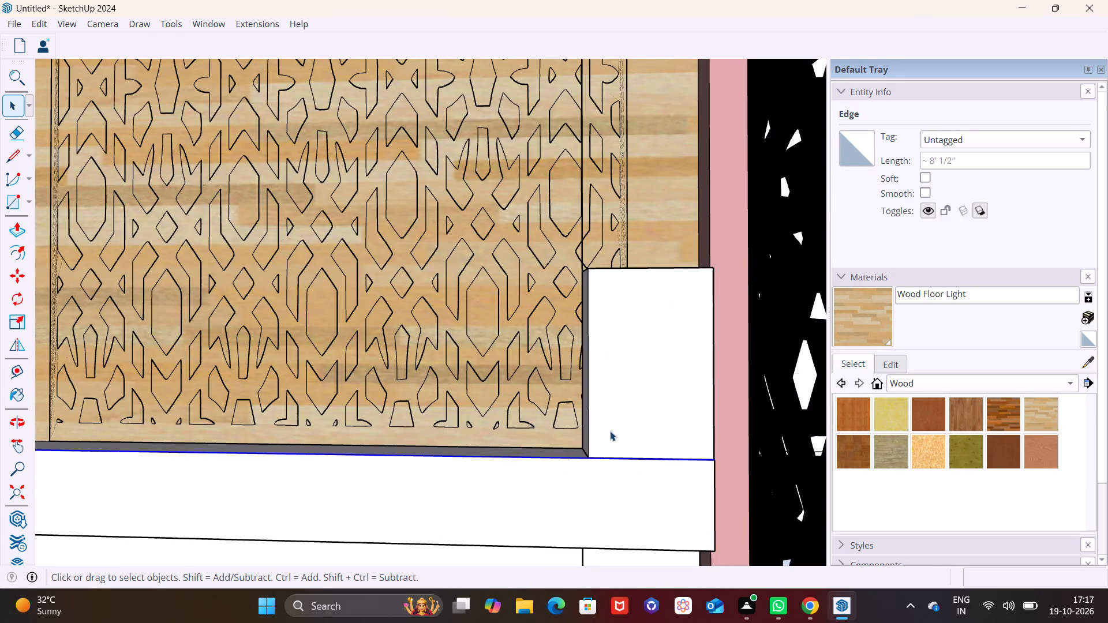
click(610, 431)
Review the whole front facade from farther back, comparing the stepped band with the rest of the house.
scroll(615, 440, down, 6)
scroll(330, 487, down, 3)
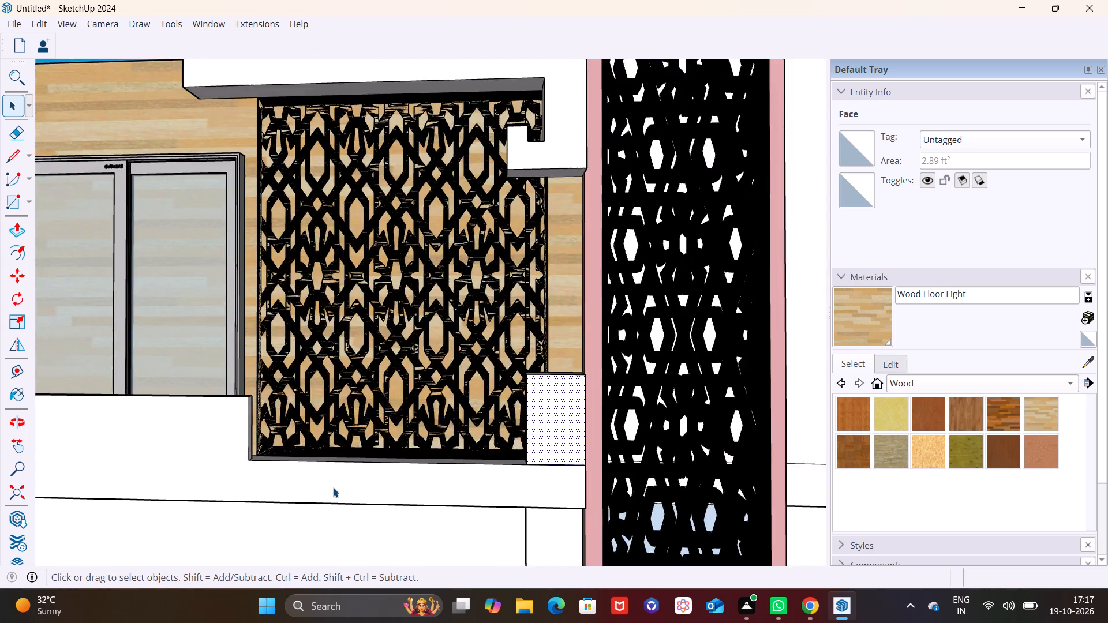
scroll(338, 487, down, 6)
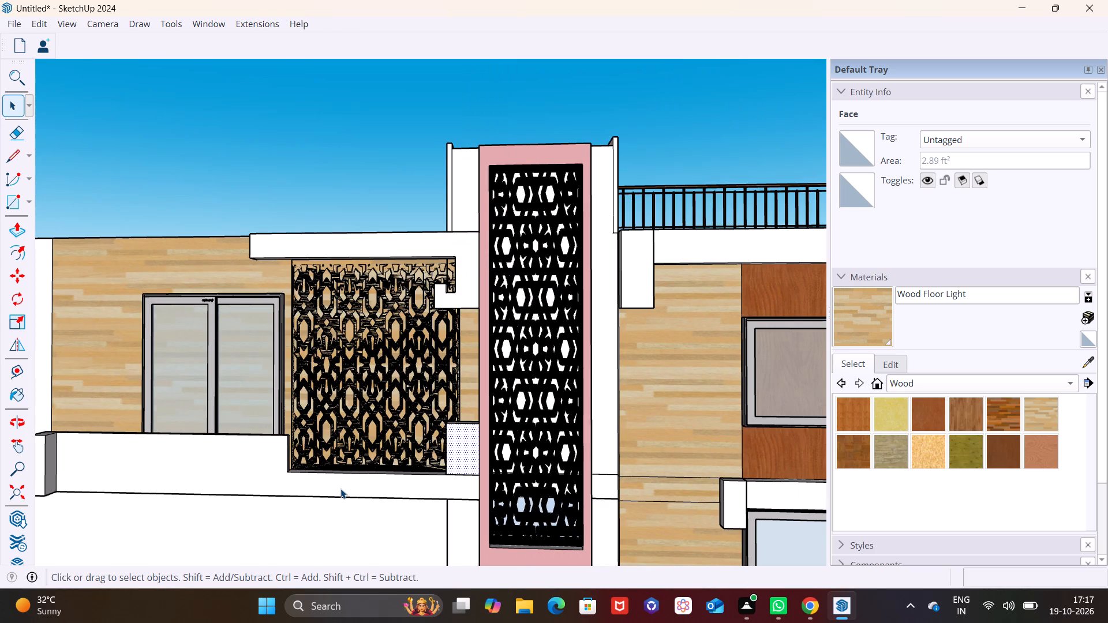
scroll(340, 489, down, 2)
scroll(248, 458, down, 3)
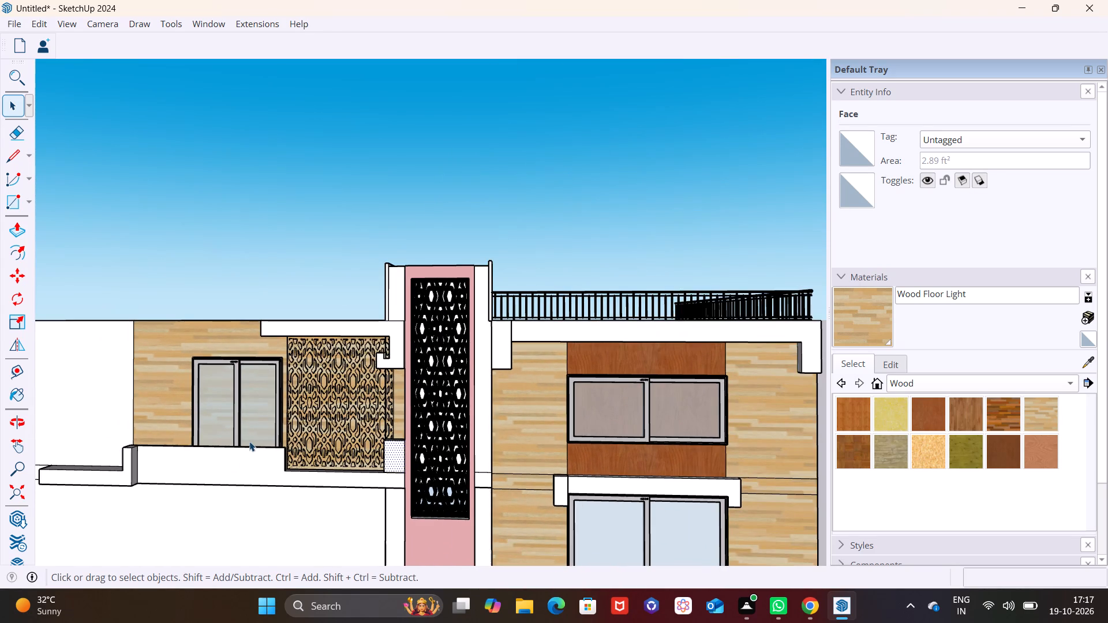
scroll(249, 441, down, 1)
shift+middle_drag(303, 464, 581, 365)
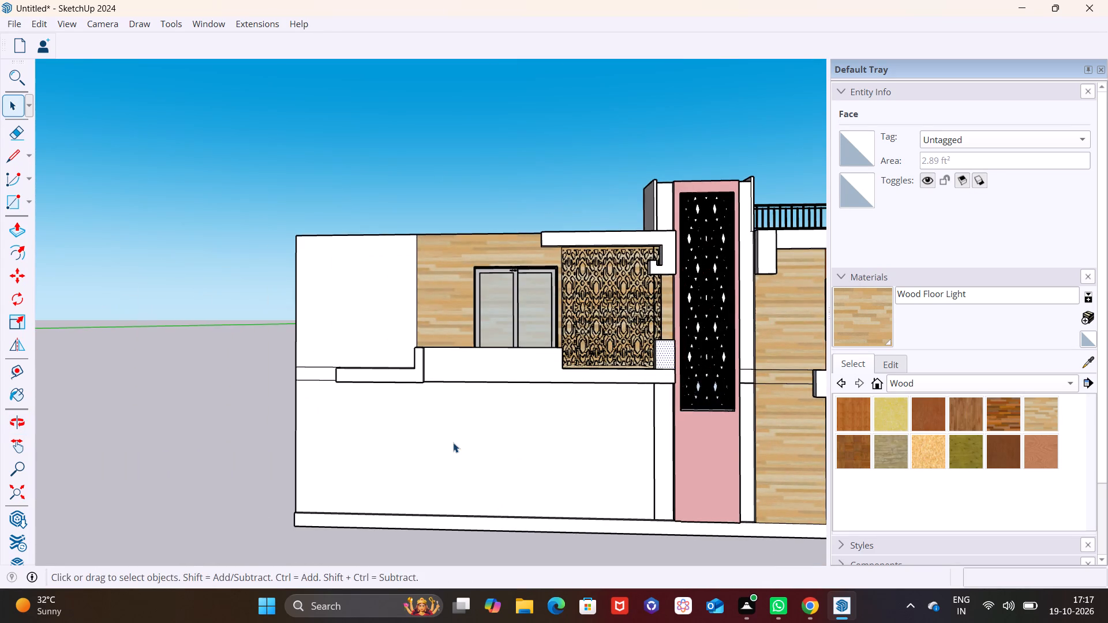
middle_drag(453, 445, 518, 497)
scroll(493, 484, down, 1)
shift+middle_drag(538, 440, 397, 462)
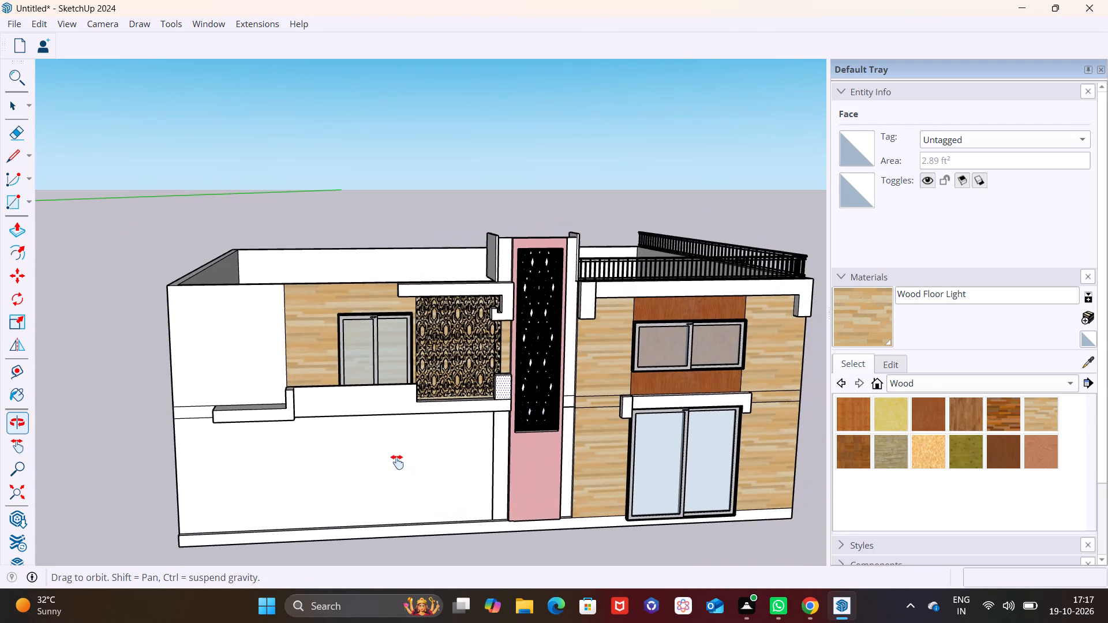
shift+middle_drag(397, 462, 396, 462)
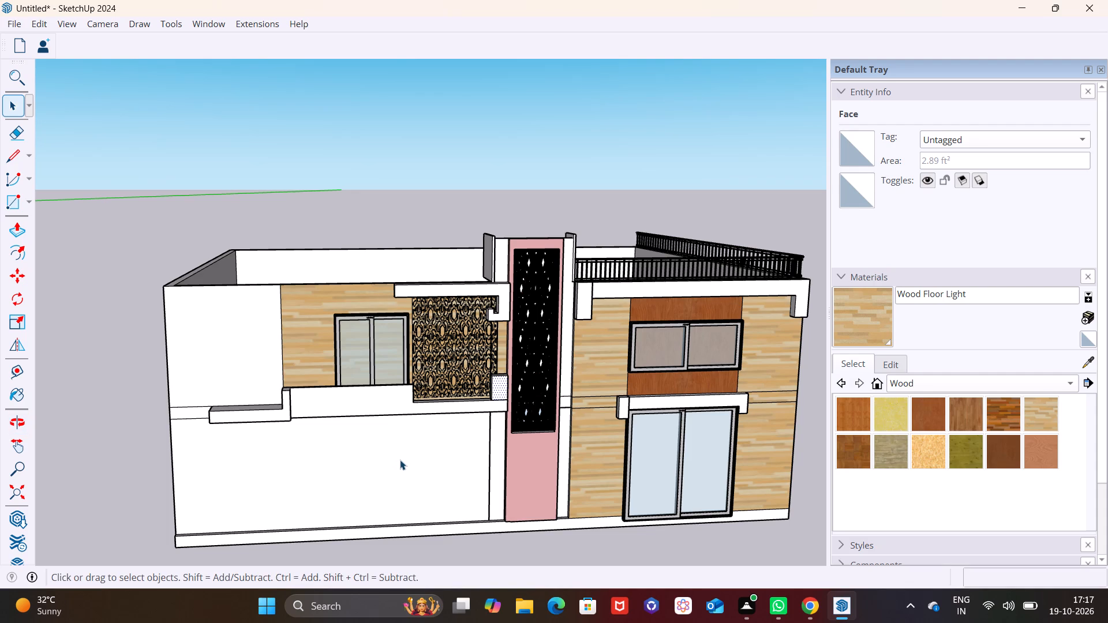
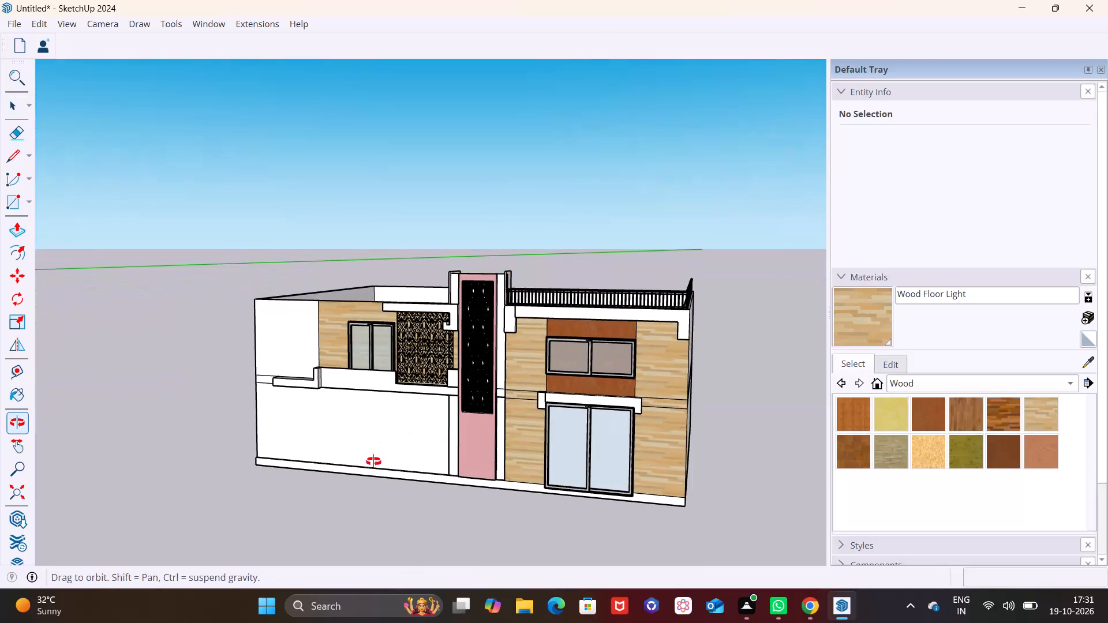
Examine the upper wall from above and at an angle, checking the window, patterned screen and stepped white band.
scroll(455, 408, up, 2)
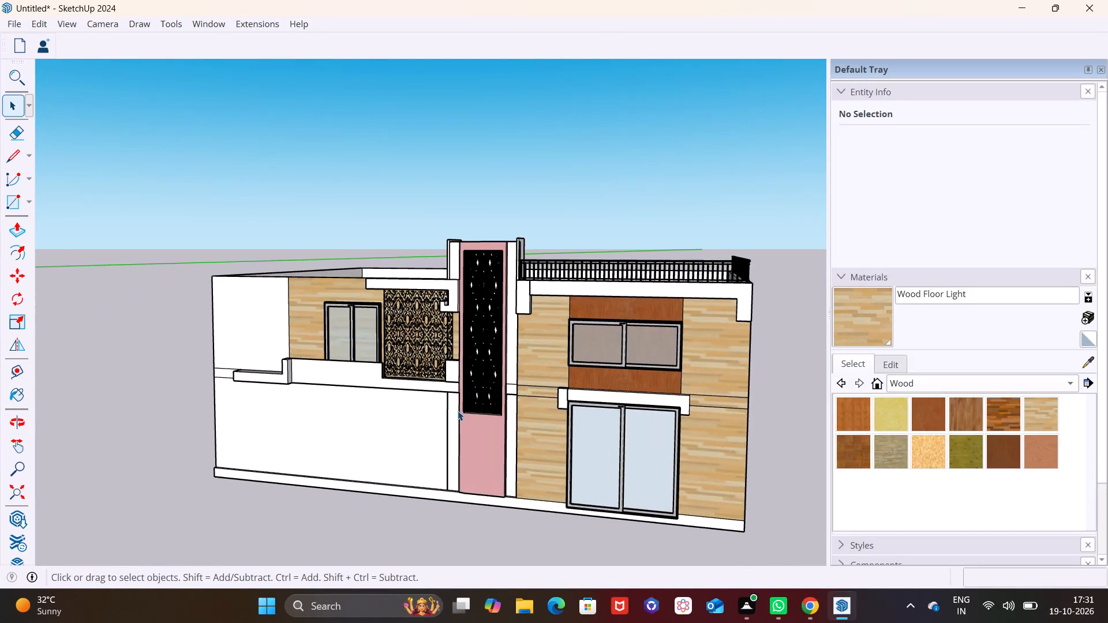
scroll(459, 411, up, 3)
middle_drag(467, 416, 659, 490)
middle_drag(480, 393, 550, 474)
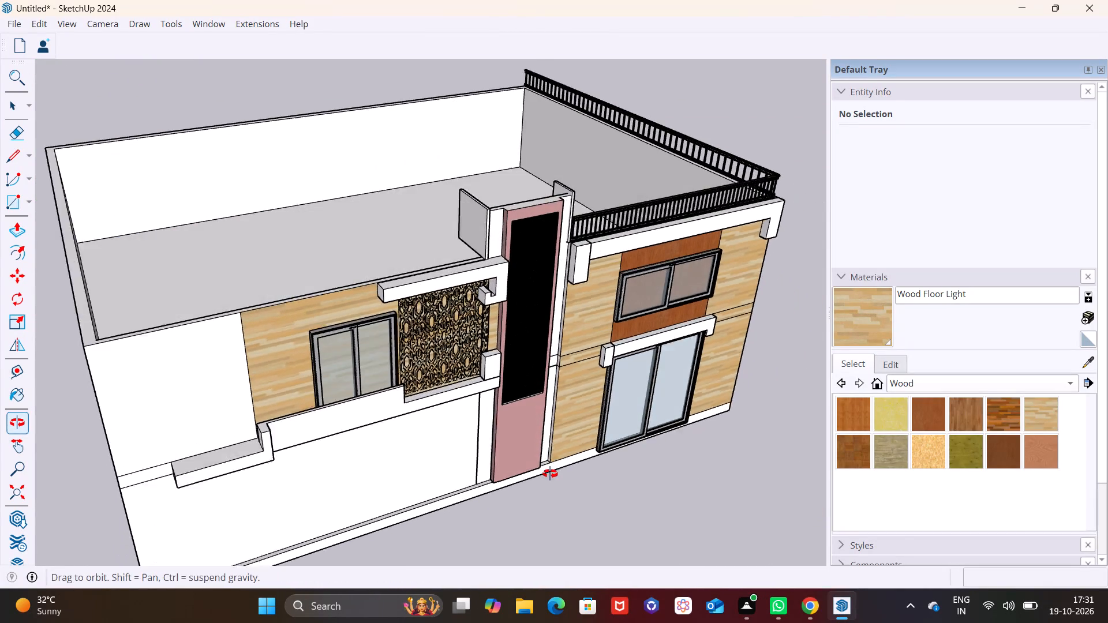
middle_drag(550, 474, 552, 475)
scroll(384, 394, up, 6)
middle_drag(413, 389, 387, 408)
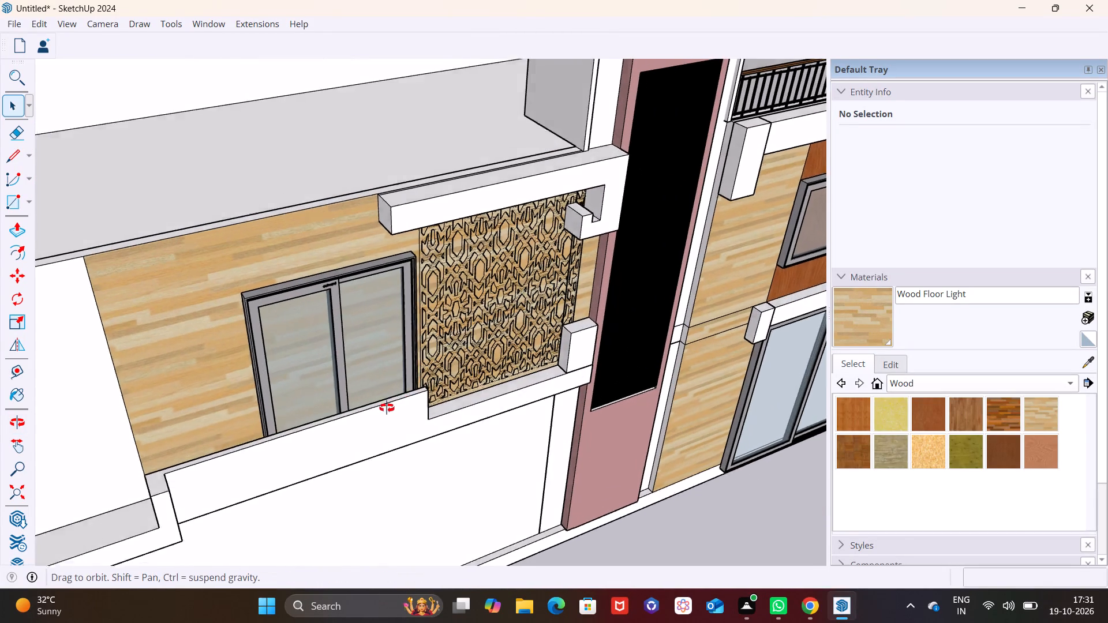
middle_drag(387, 408, 304, 418)
scroll(308, 321, down, 3)
middle_drag(320, 331, 504, 360)
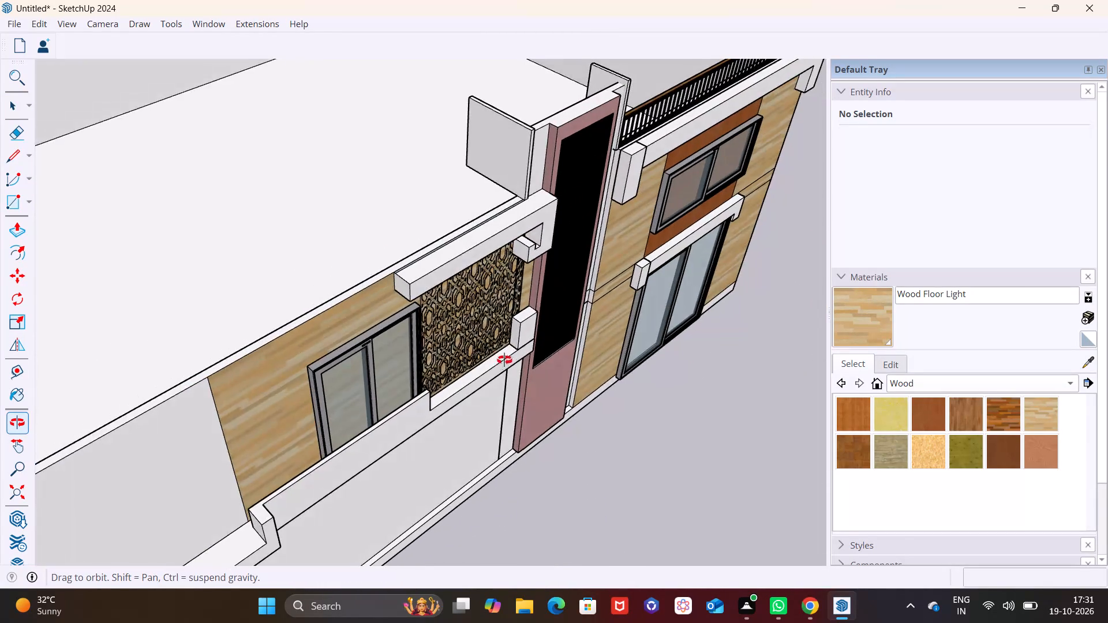
middle_drag(504, 360, 480, 341)
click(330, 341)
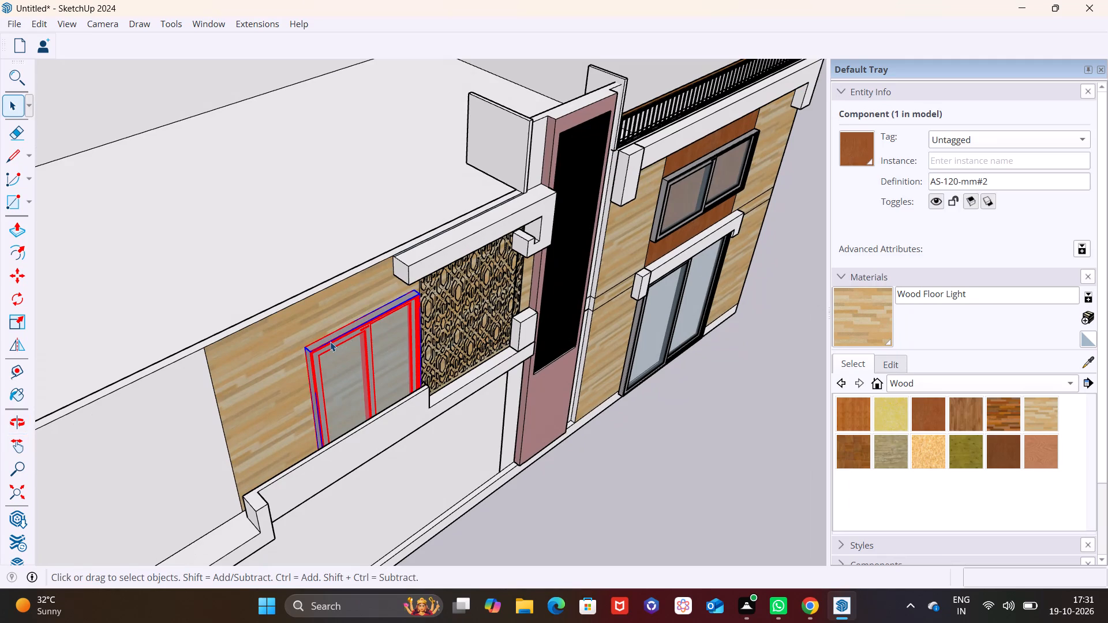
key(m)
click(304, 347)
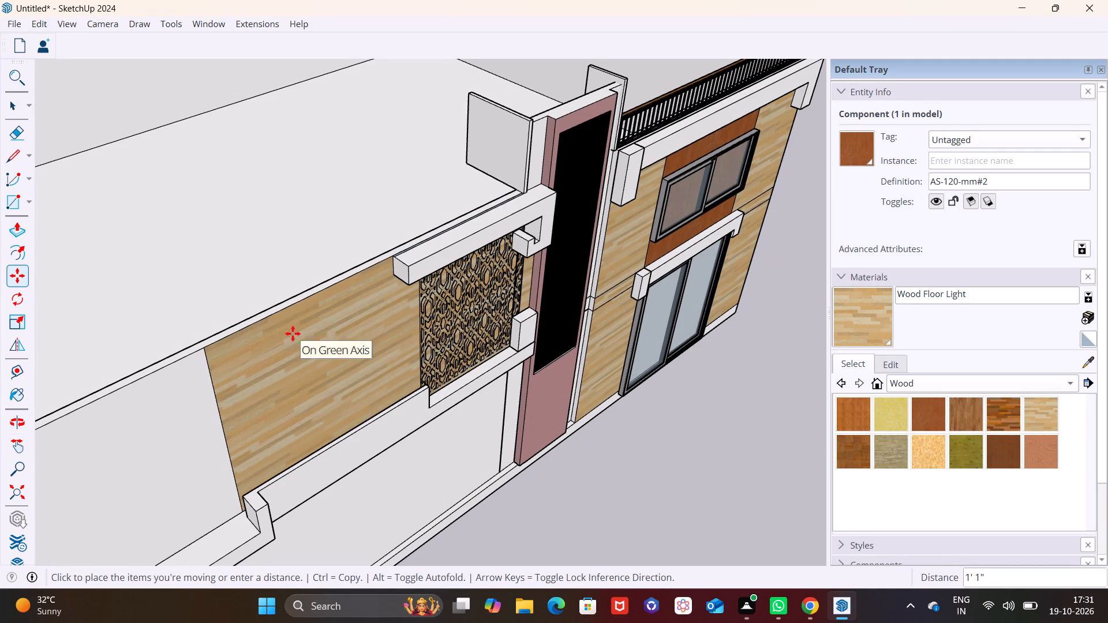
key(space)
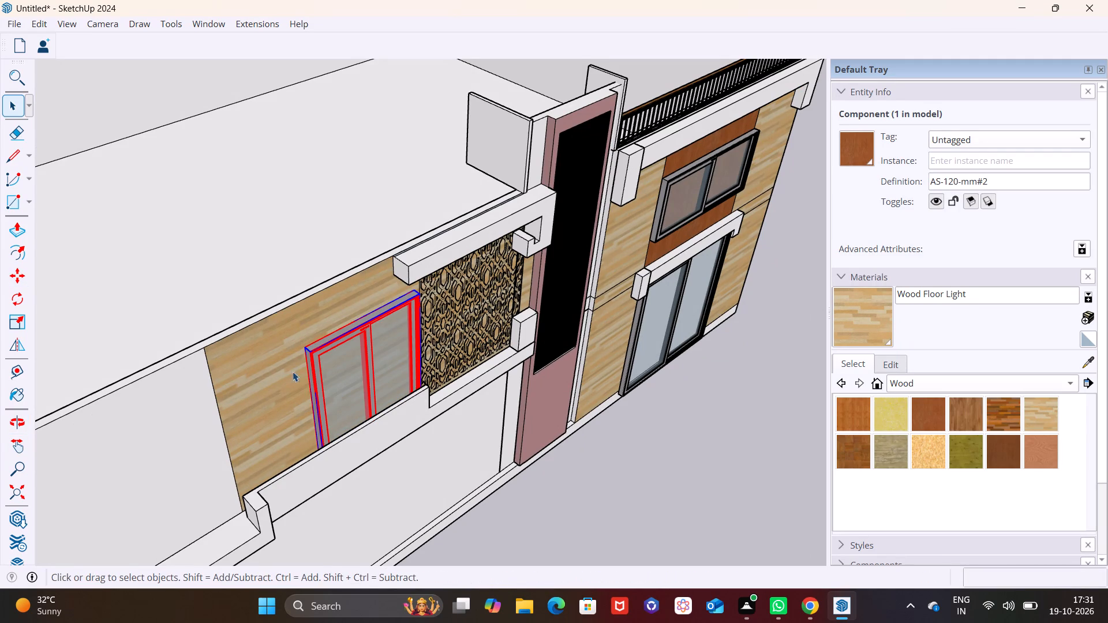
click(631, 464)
Scale the ground-floor glass sliding door's height to about 0.95, raising its bottom edge to the top of the white plinth.
scroll(632, 450, down, 5)
middle_drag(637, 466, 425, 311)
scroll(548, 376, down, 2)
middle_drag(560, 404, 424, 312)
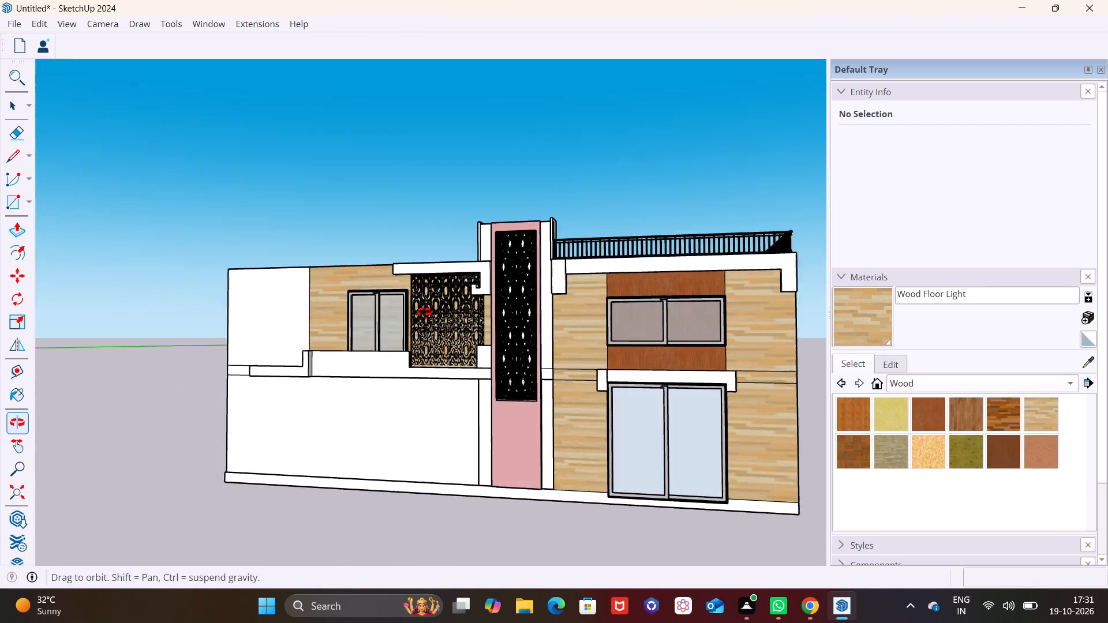
middle_drag(424, 312, 413, 283)
middle_drag(516, 356, 661, 386)
middle_drag(627, 436, 565, 505)
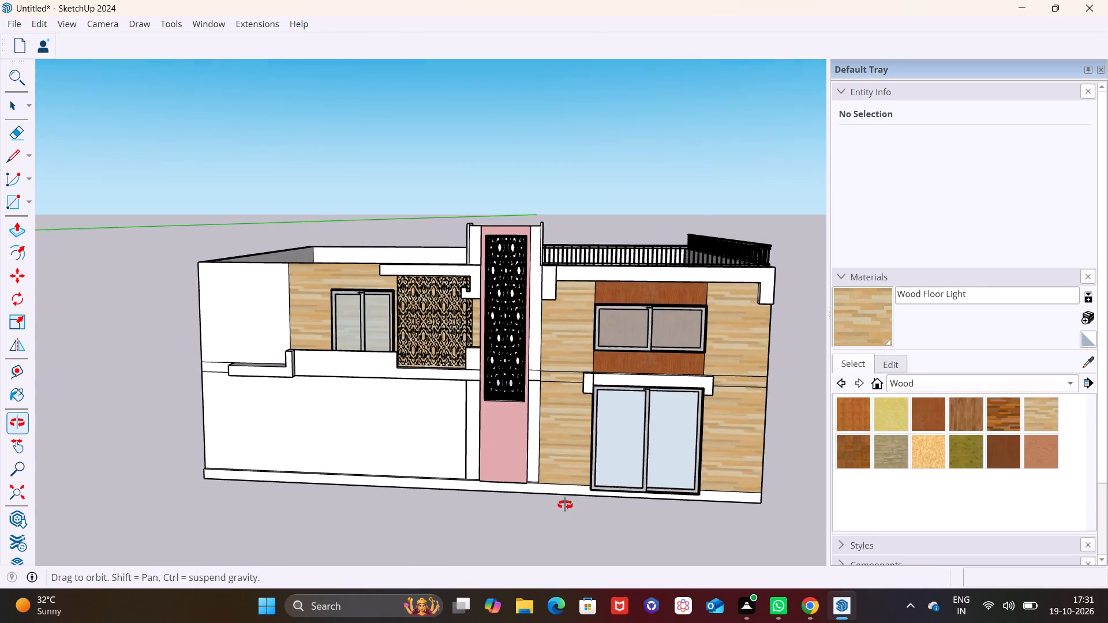
middle_drag(565, 505, 565, 505)
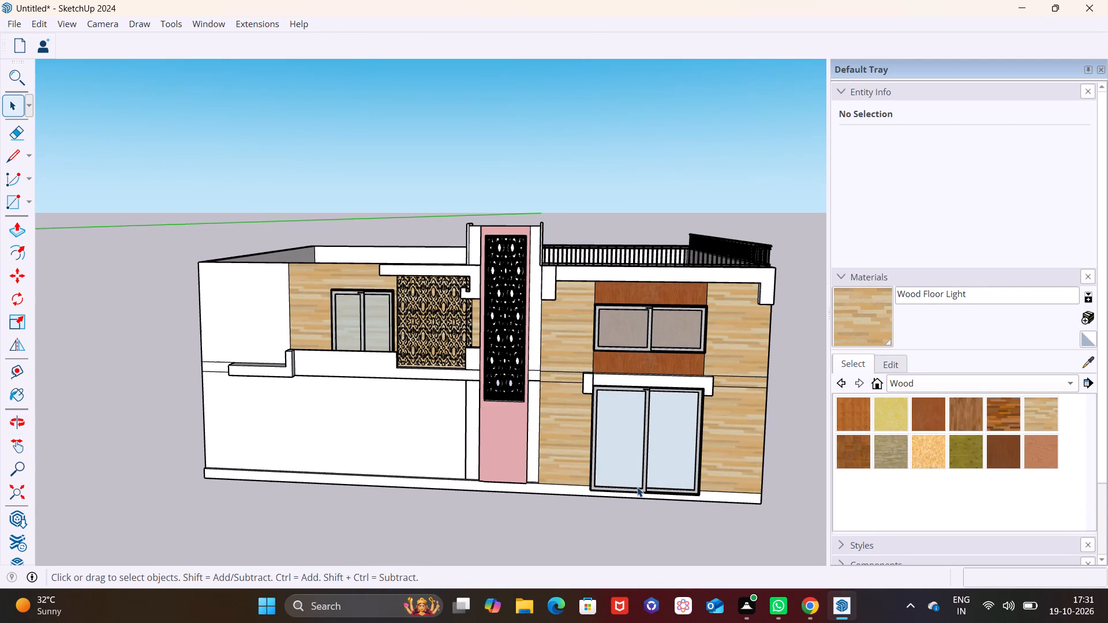
scroll(642, 471, up, 4)
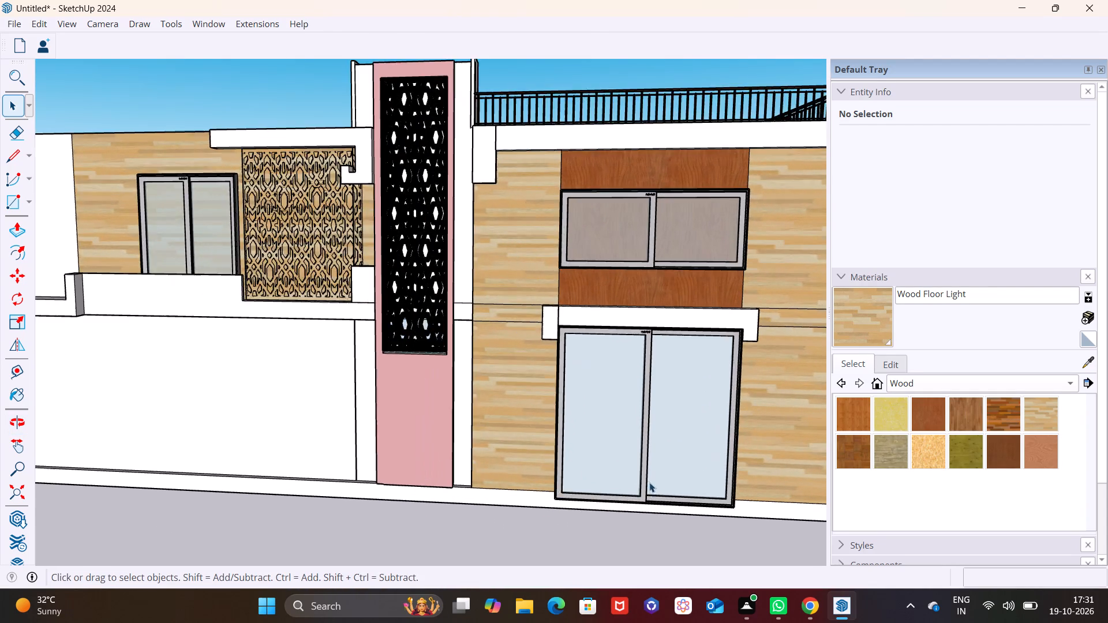
scroll(649, 482, up, 3)
click(627, 494)
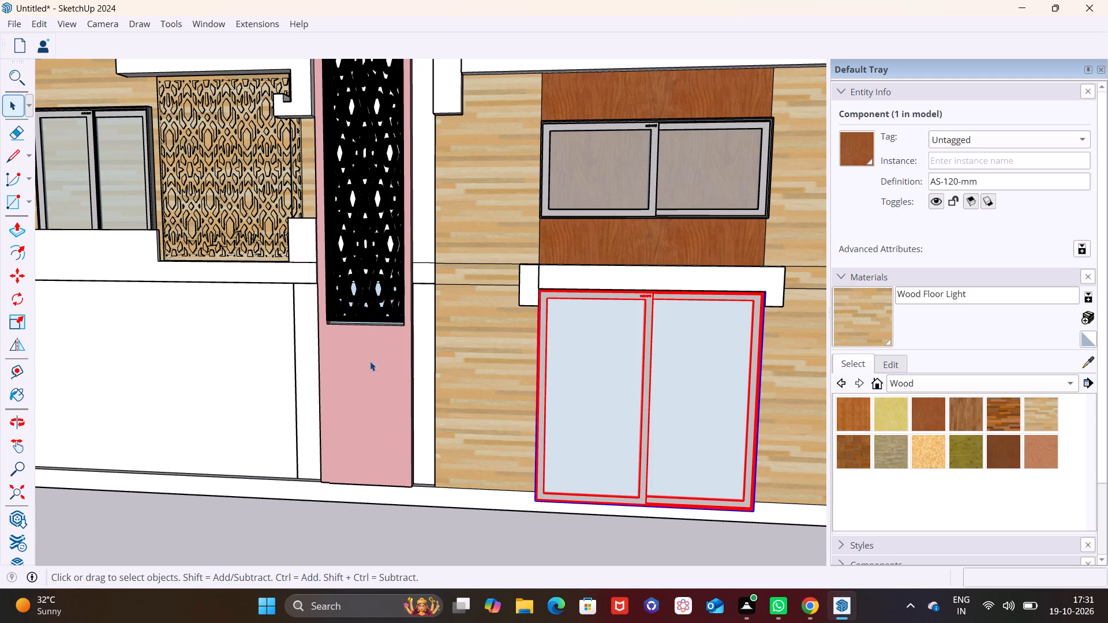
click(21, 328)
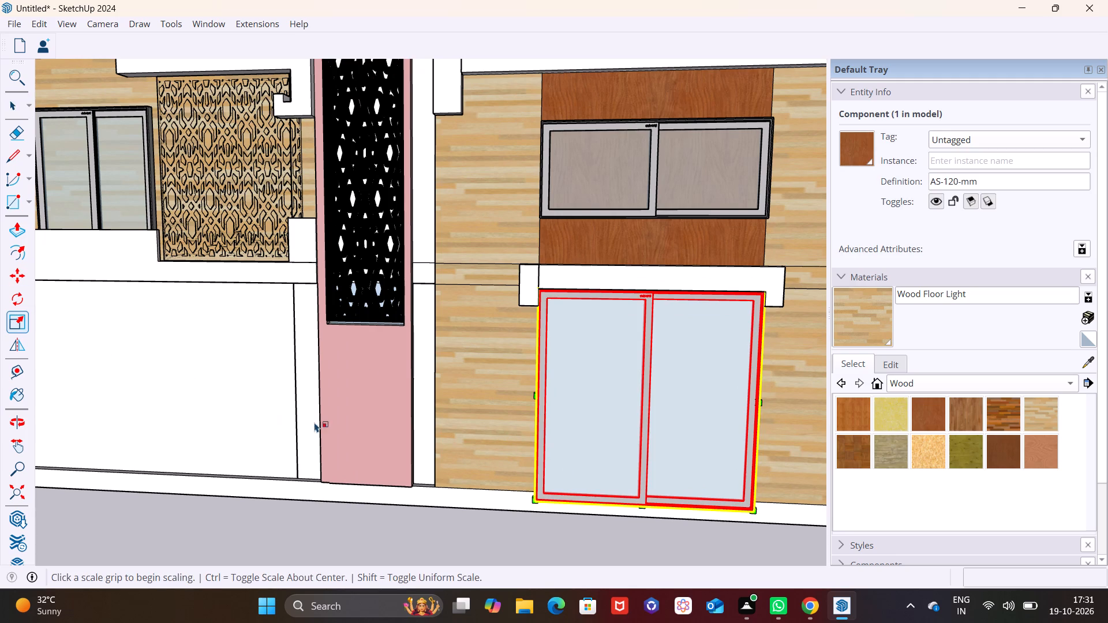
click(644, 506)
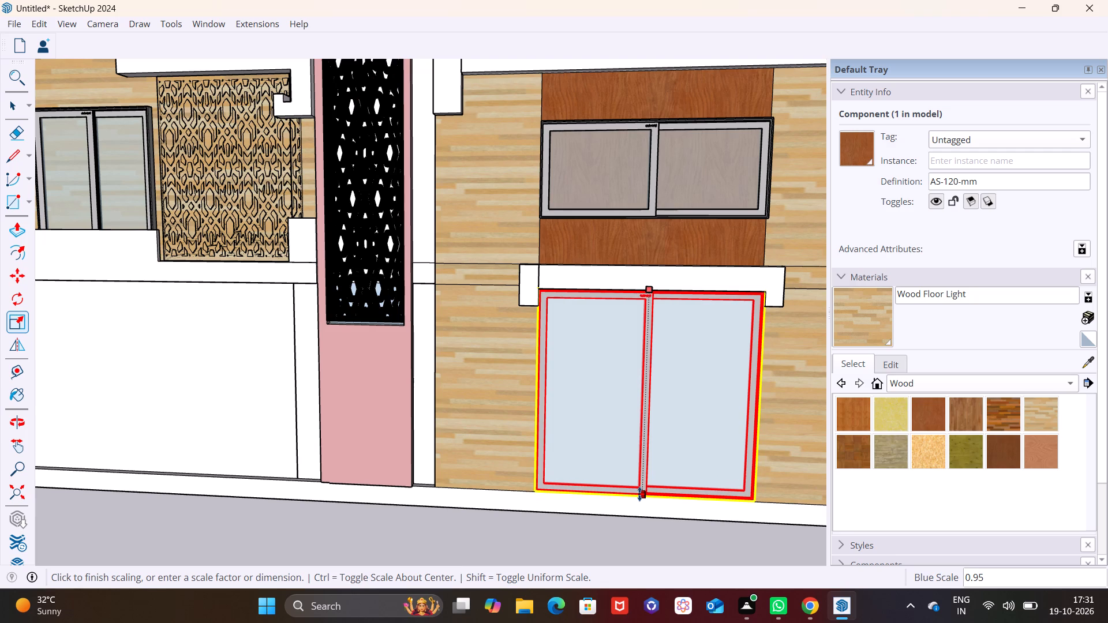
click(639, 494)
key(space)
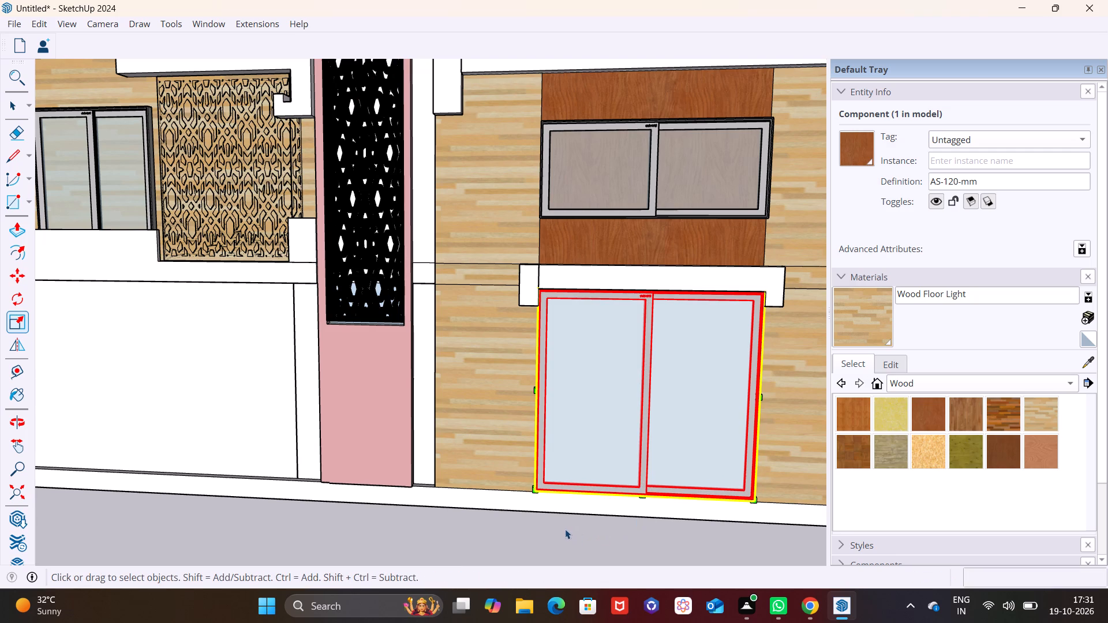
Examine the shortened sliding door, the whole front facade and the step where the white band drops beside the upper window.
scroll(539, 544, down, 5)
middle_drag(544, 549, 793, 485)
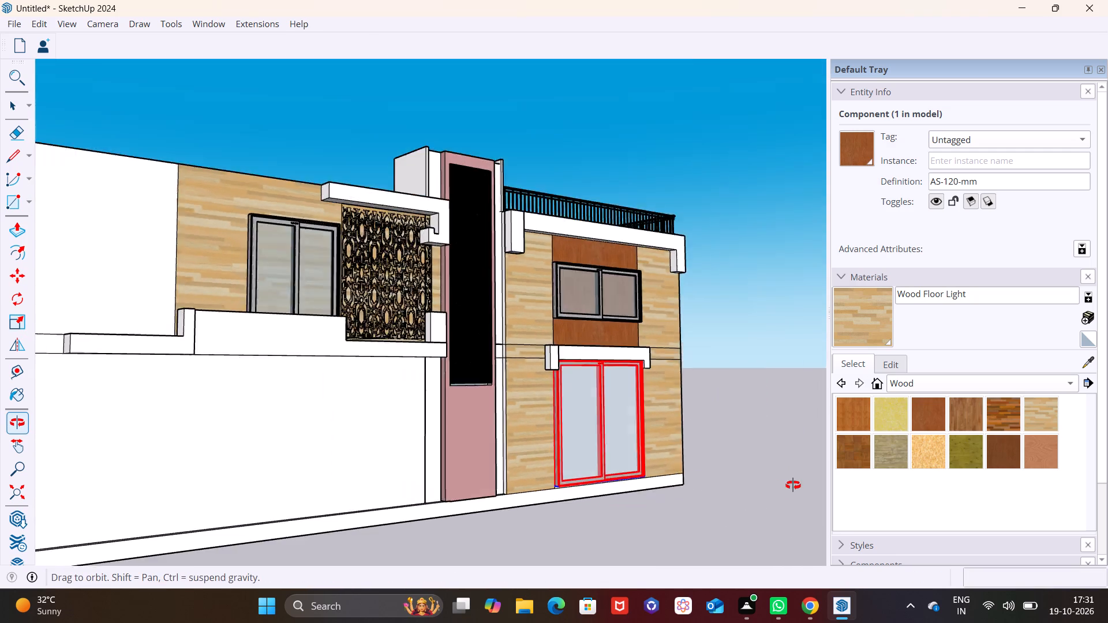
middle_drag(793, 485, 698, 521)
middle_drag(661, 484, 501, 522)
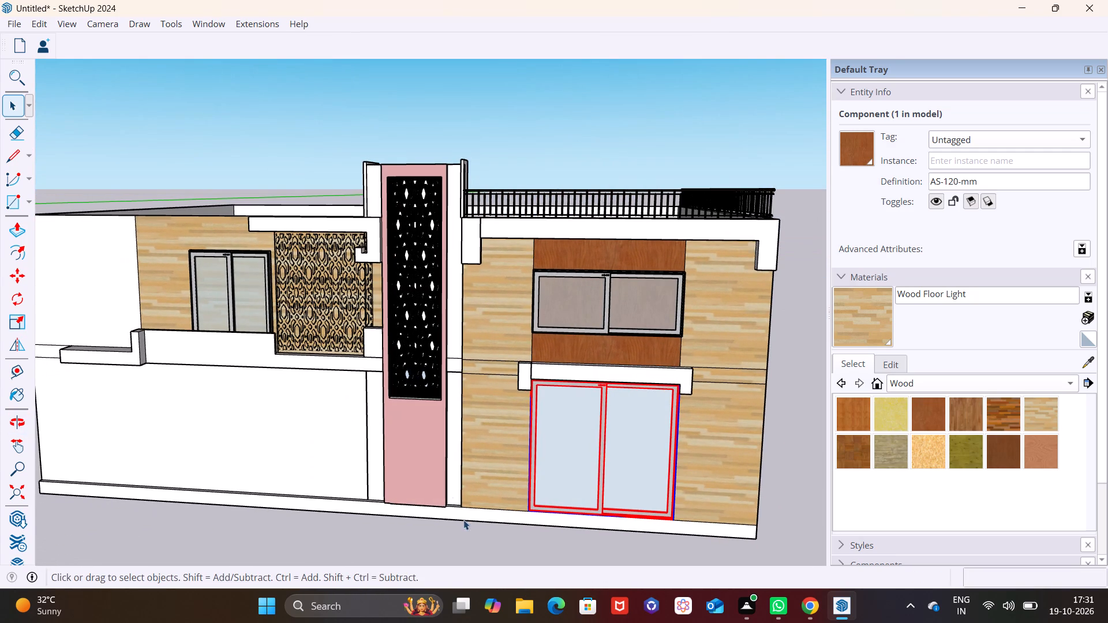
click(468, 534)
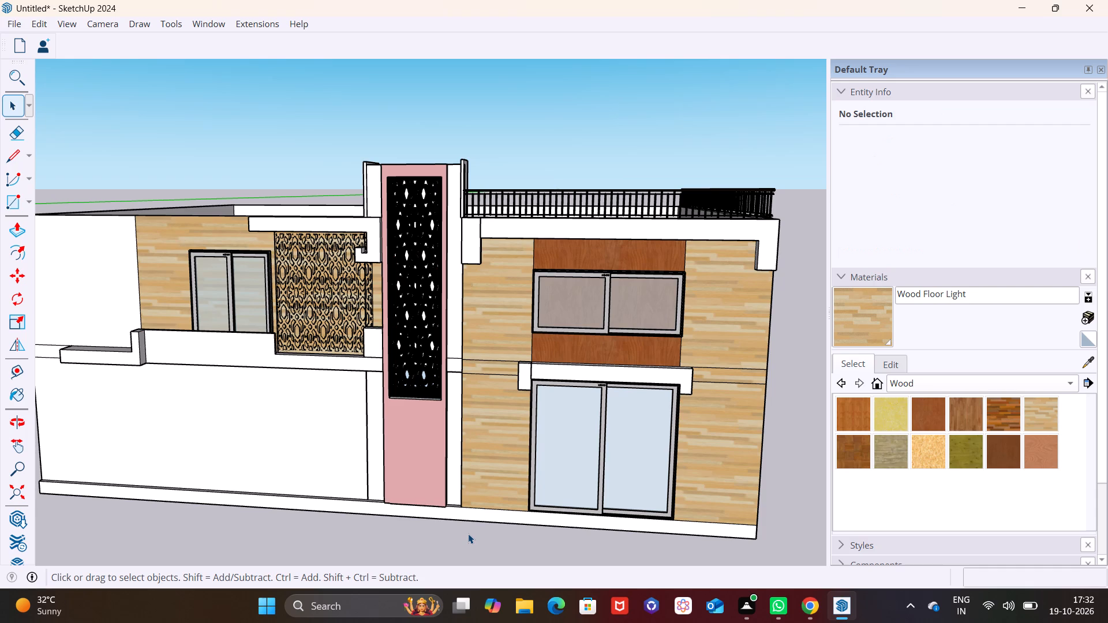
scroll(349, 288, down, 5)
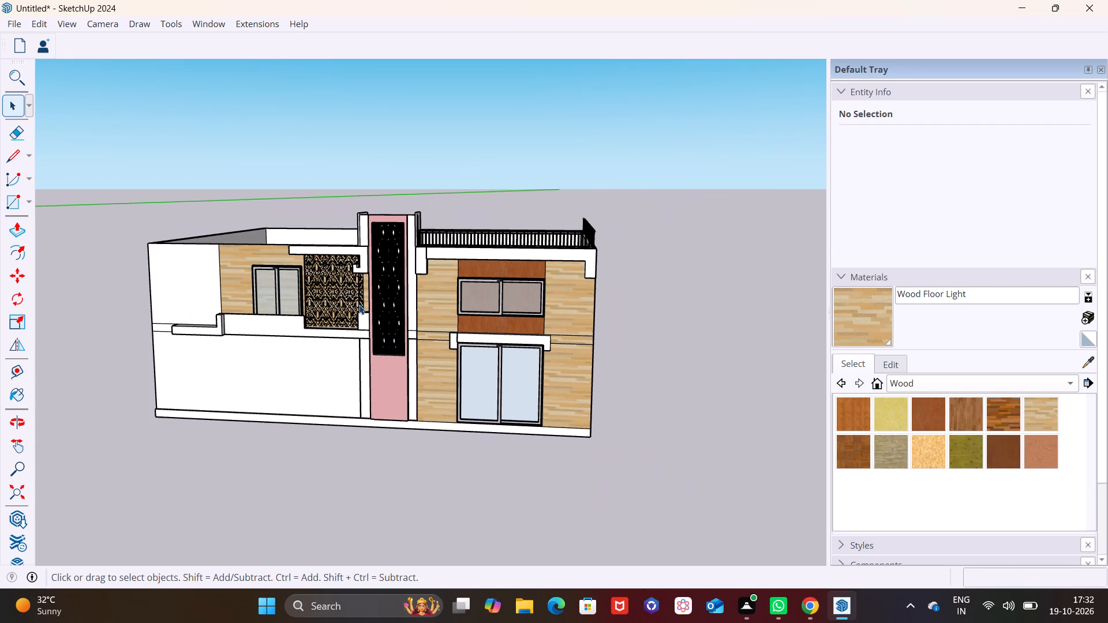
scroll(378, 326, down, 1)
middle_drag(415, 335, 537, 351)
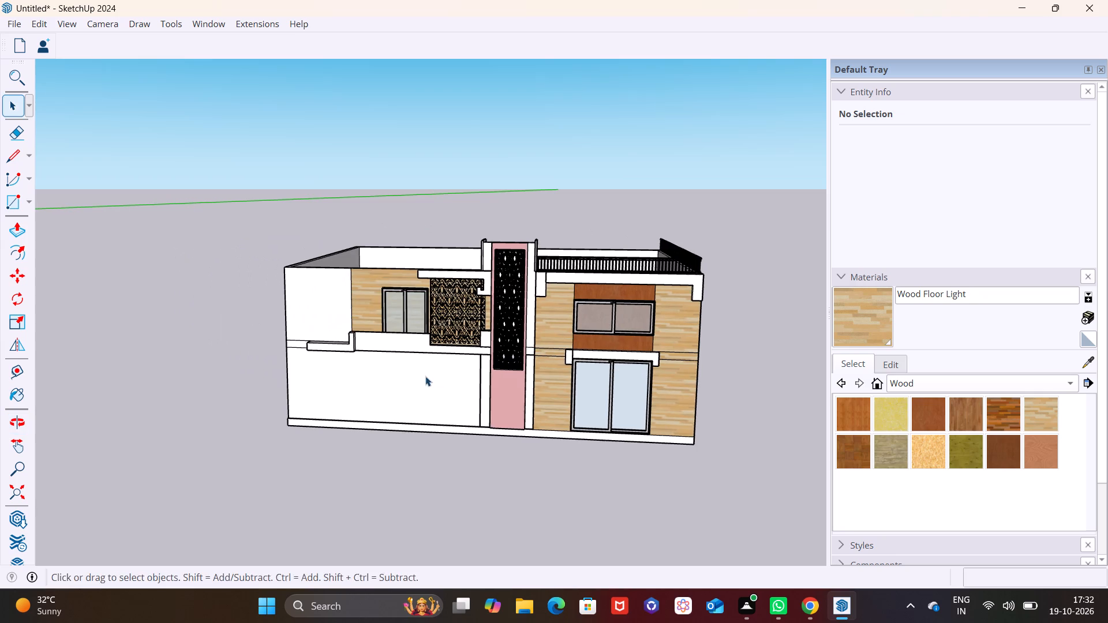
middle_drag(427, 376, 539, 373)
scroll(387, 328, up, 1)
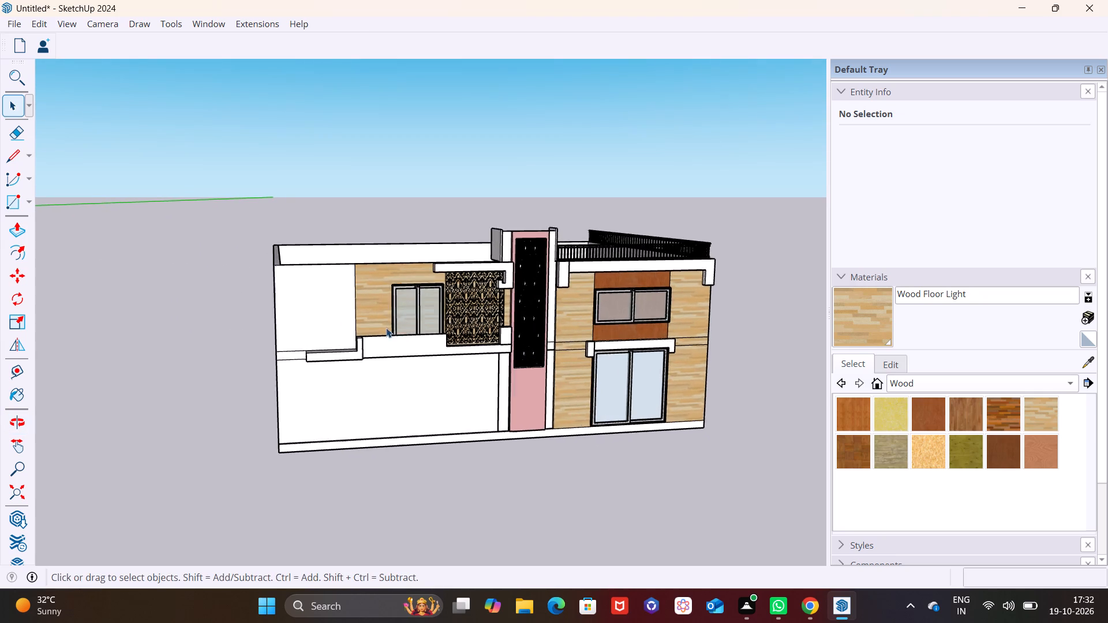
scroll(386, 328, up, 6)
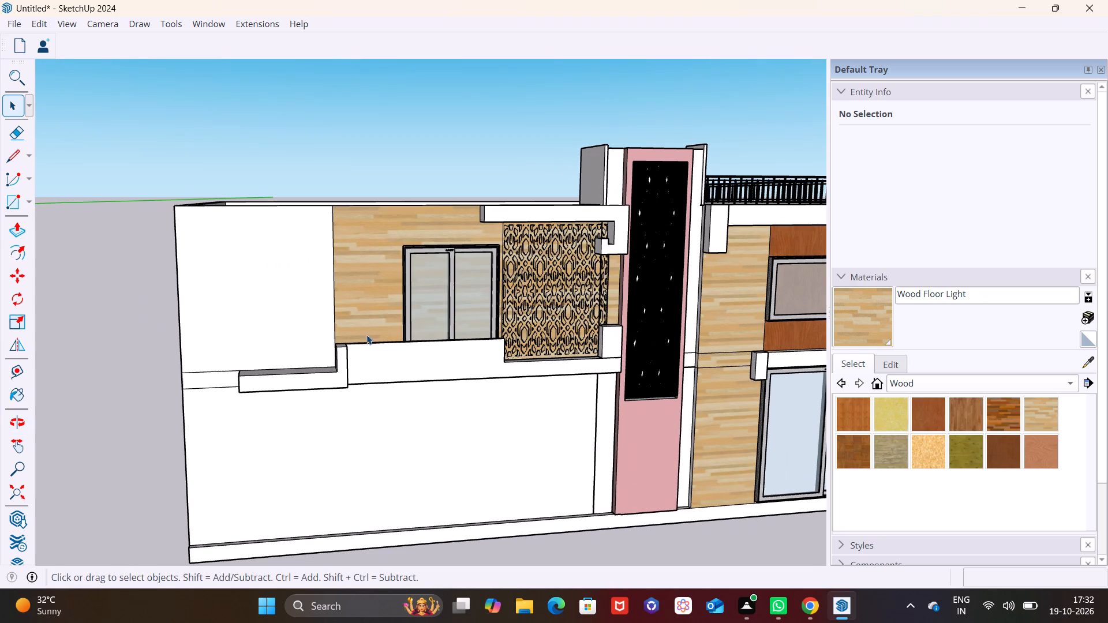
shift+middle_drag(364, 339, 350, 259)
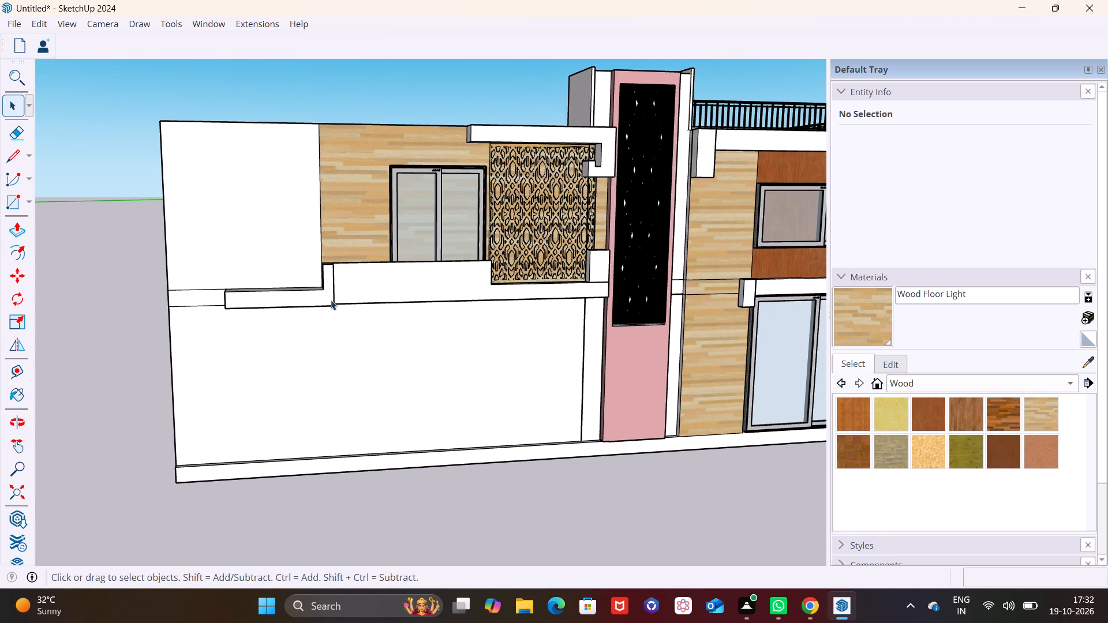
scroll(323, 302, up, 5)
middle_drag(321, 287, 313, 268)
scroll(321, 286, up, 1)
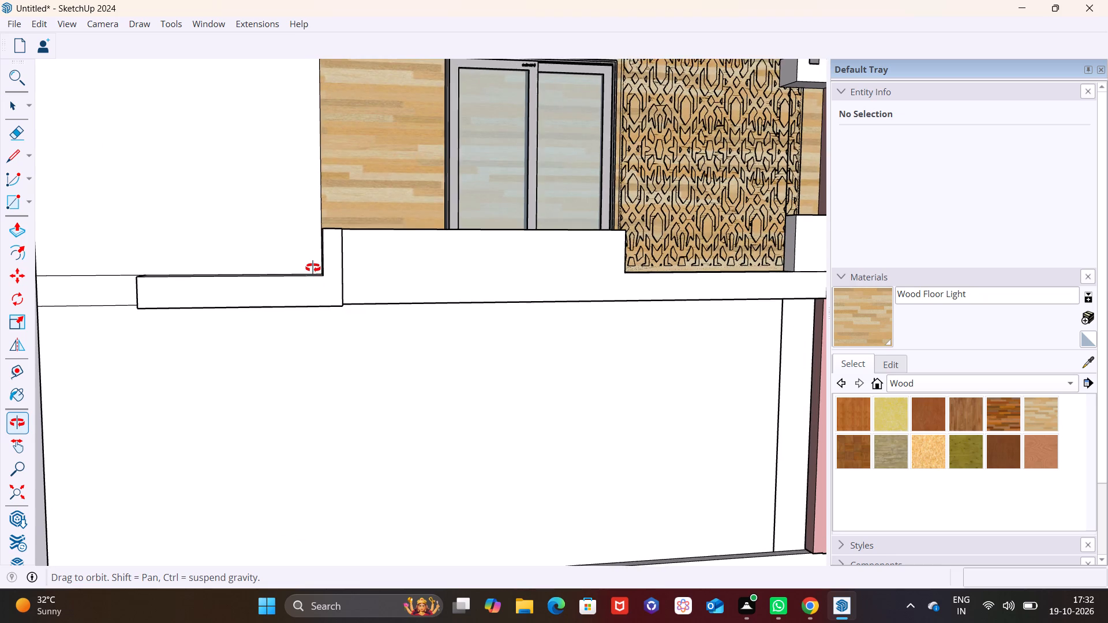
middle_drag(313, 268, 341, 366)
scroll(291, 309, up, 6)
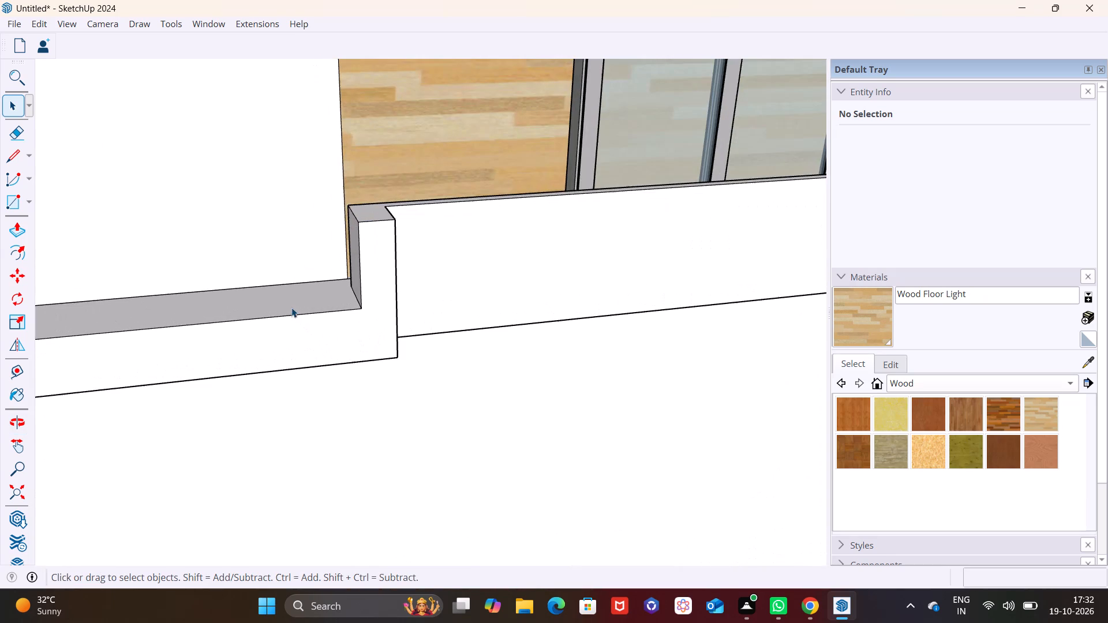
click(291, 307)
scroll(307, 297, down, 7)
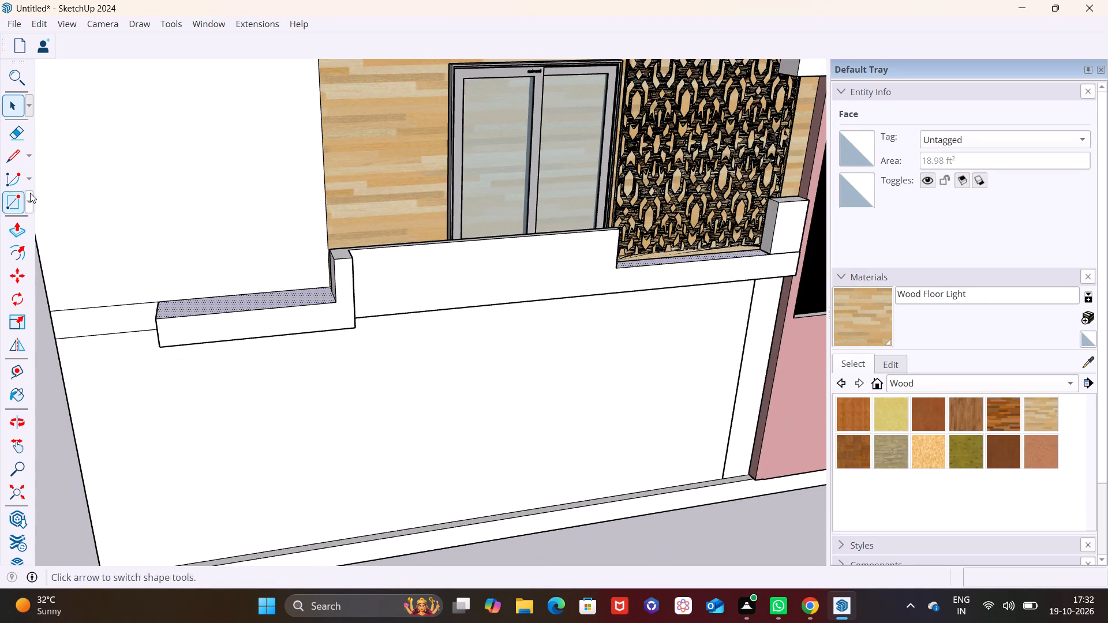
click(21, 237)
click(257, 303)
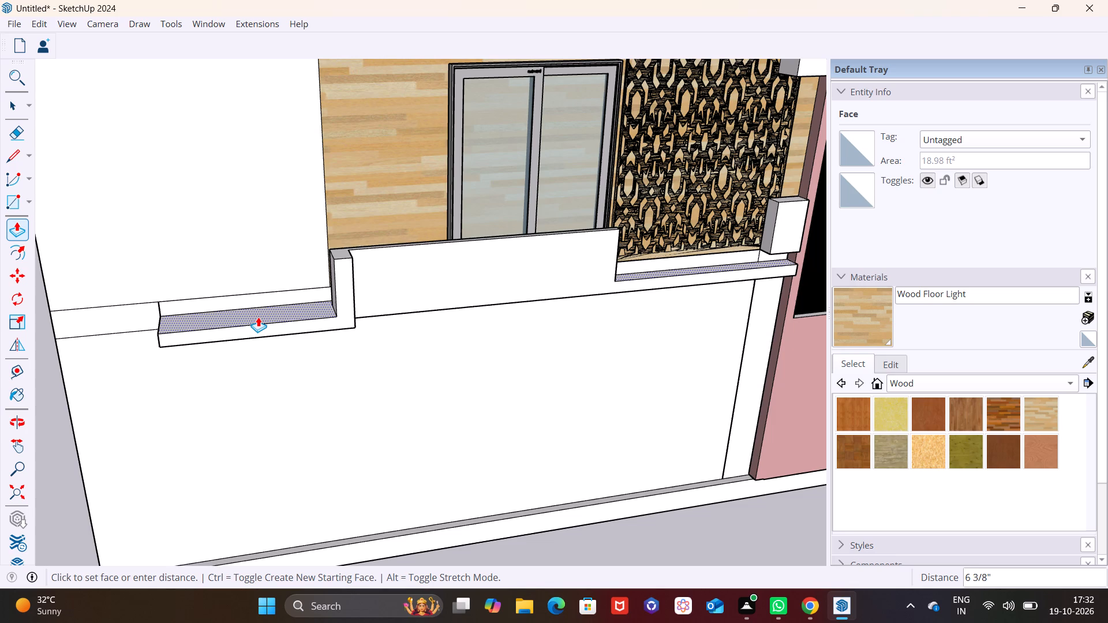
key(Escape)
Examine the stepped white band and the plain wall beside the wood cladding from the front and from above.
scroll(388, 366, down, 4)
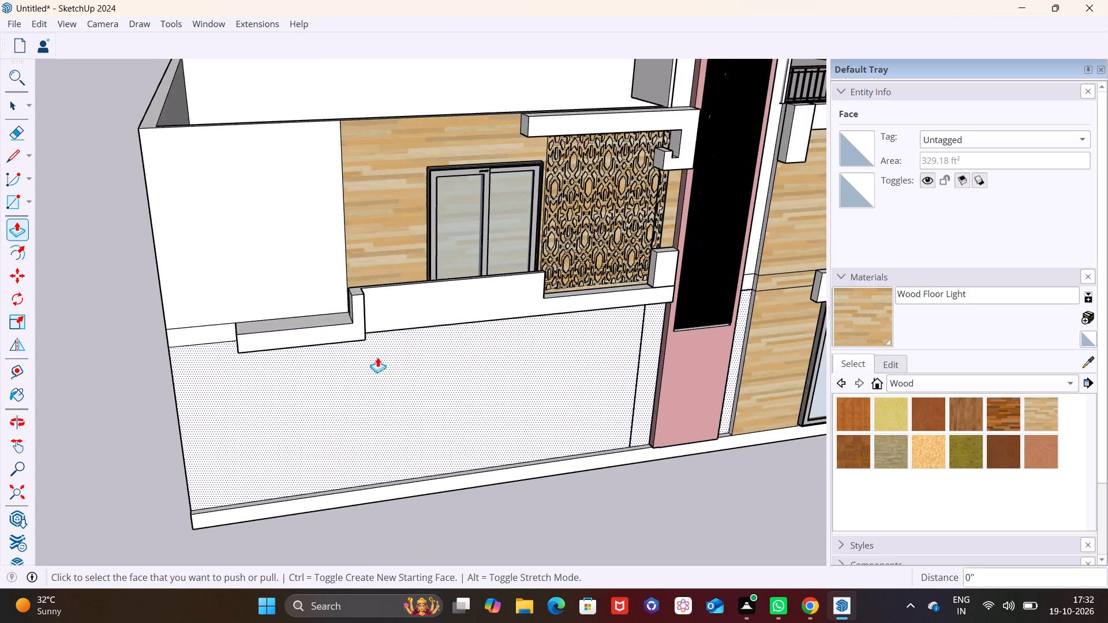
scroll(377, 357, down, 1)
middle_drag(363, 356, 327, 288)
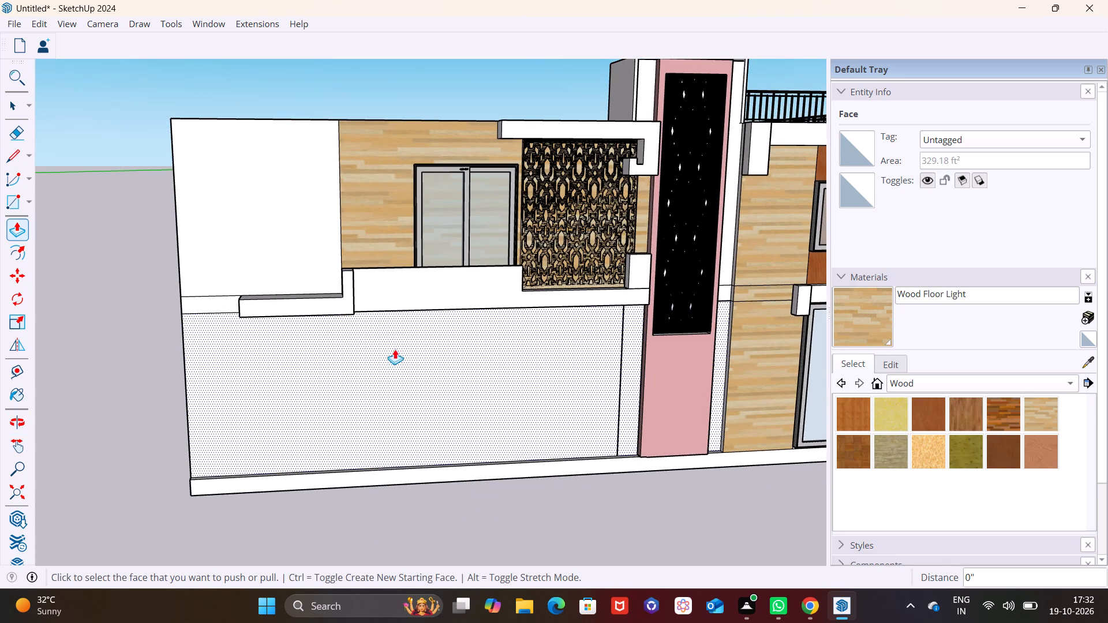
shift+middle_drag(395, 349, 442, 427)
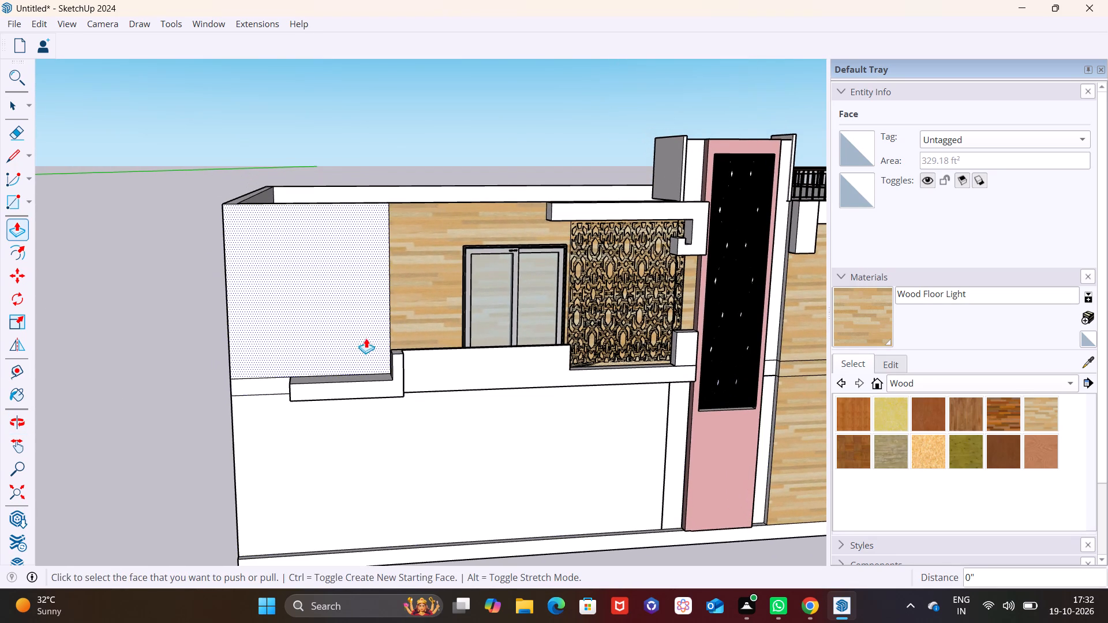
middle_drag(360, 325, 493, 429)
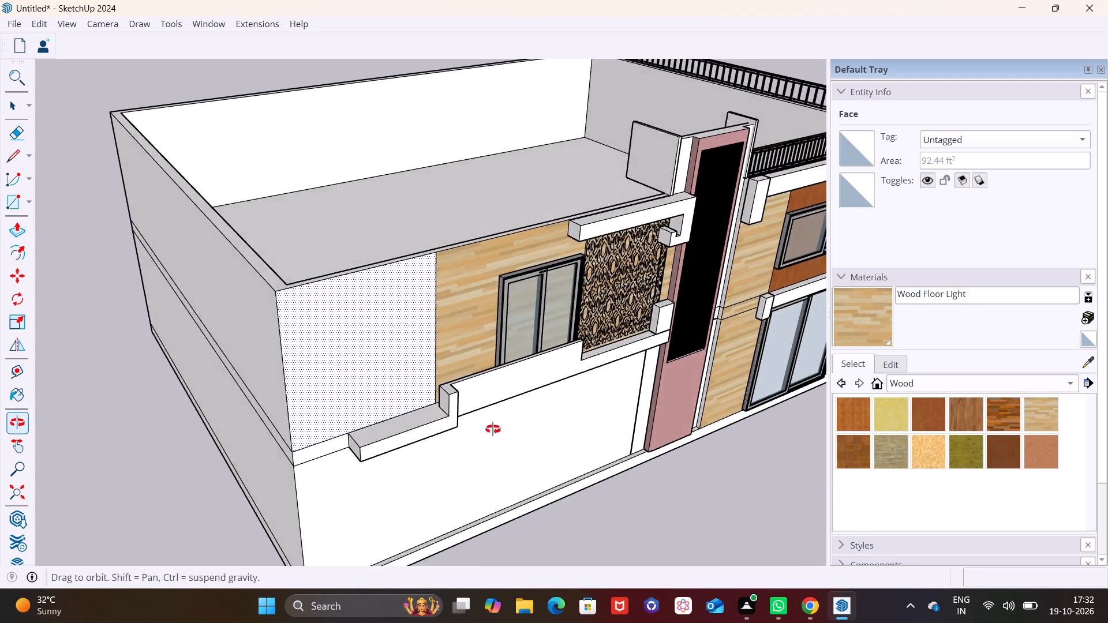
middle_drag(493, 429, 447, 437)
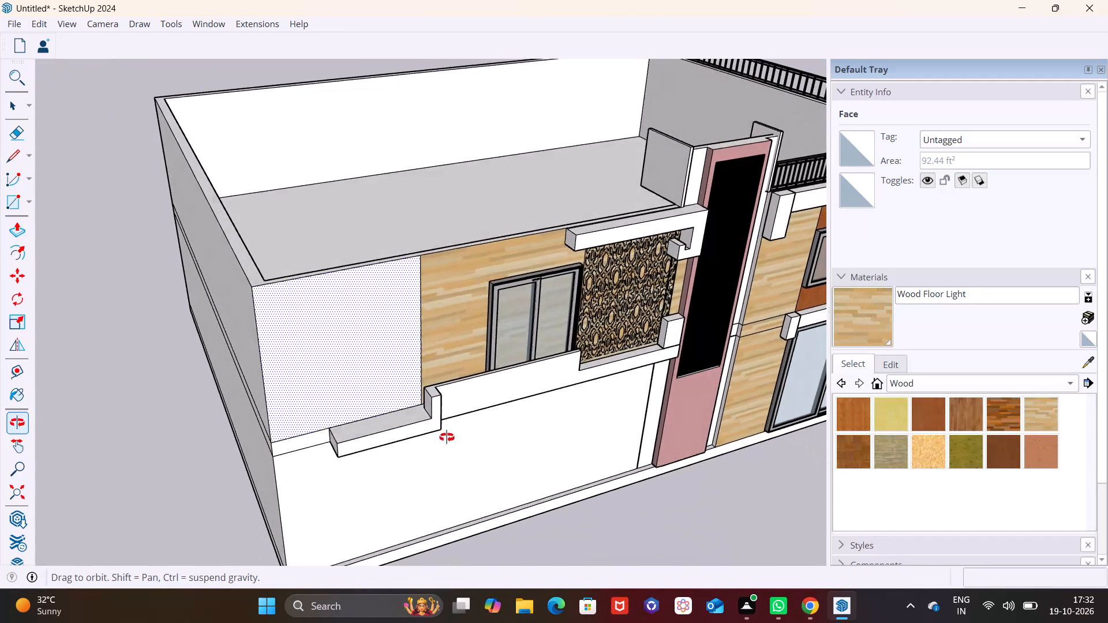
middle_drag(447, 437, 451, 442)
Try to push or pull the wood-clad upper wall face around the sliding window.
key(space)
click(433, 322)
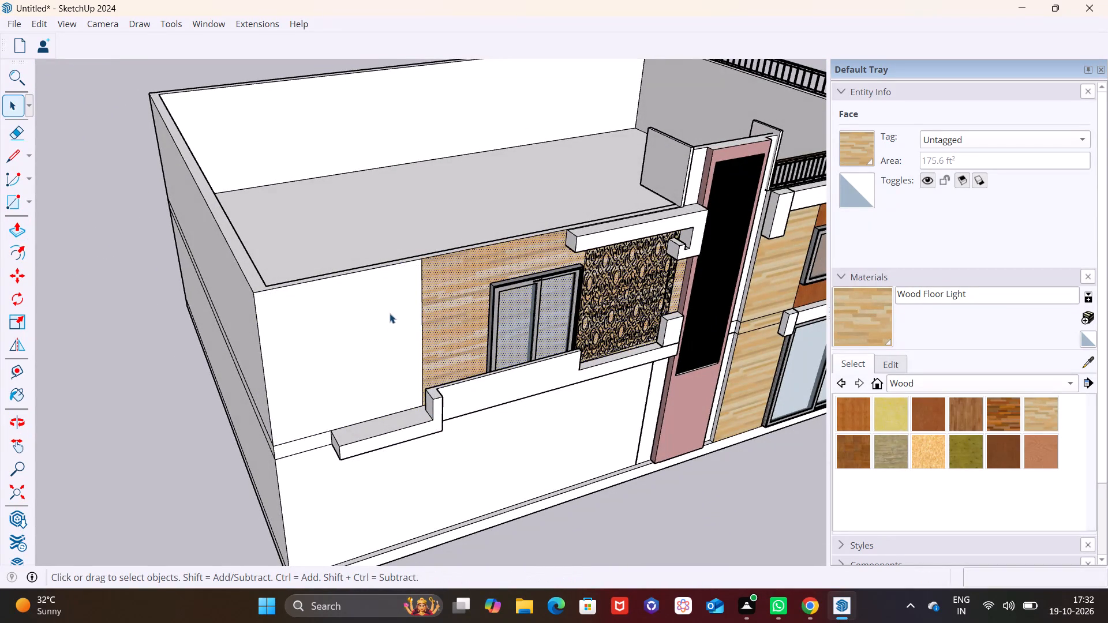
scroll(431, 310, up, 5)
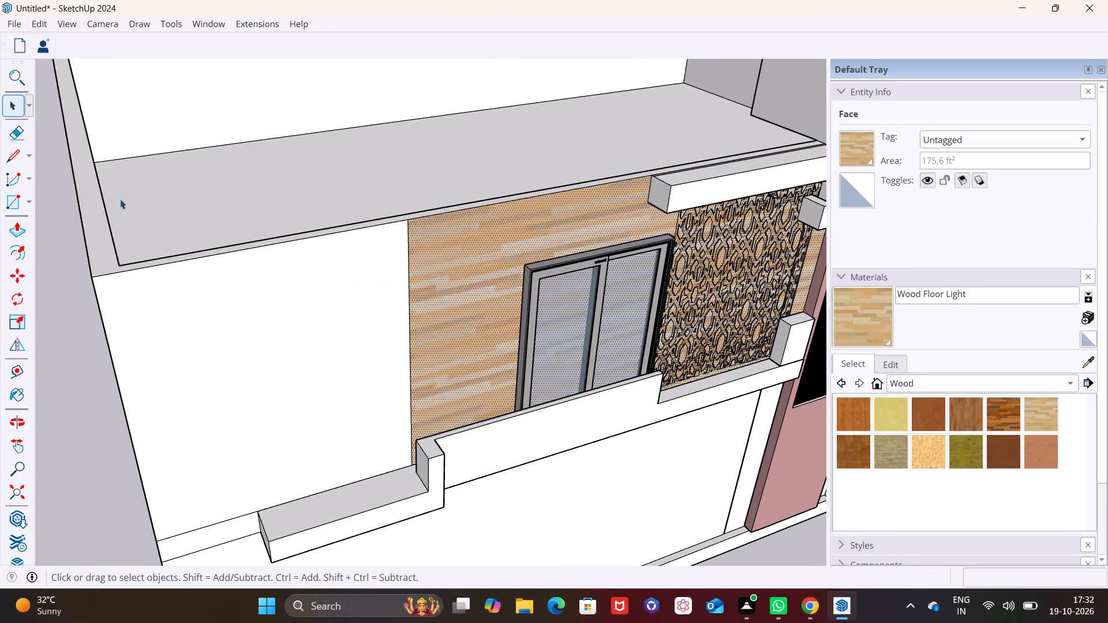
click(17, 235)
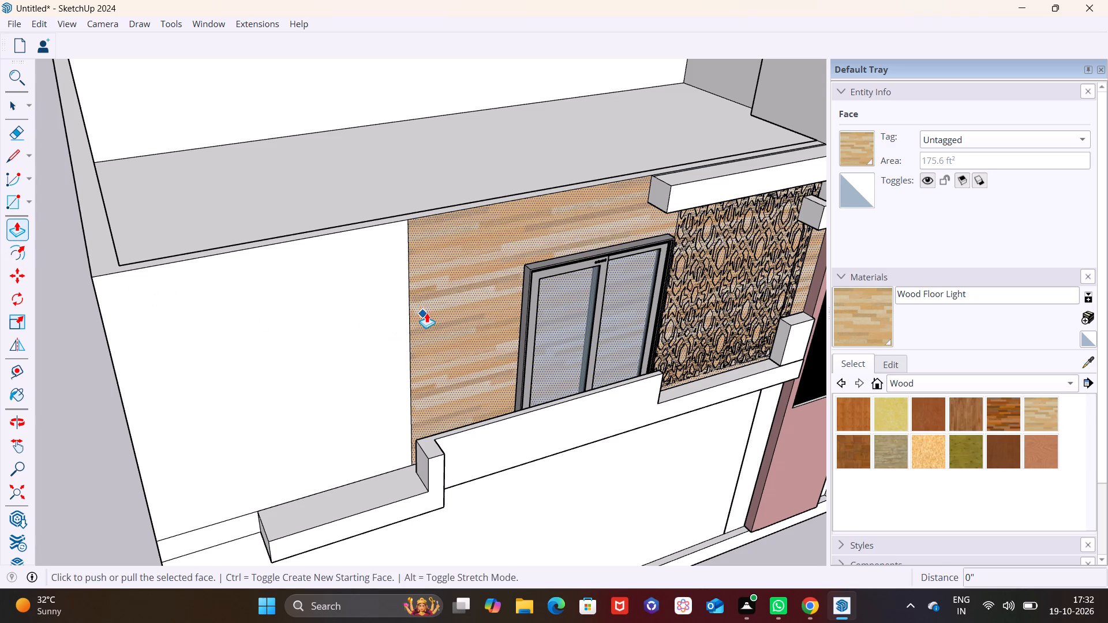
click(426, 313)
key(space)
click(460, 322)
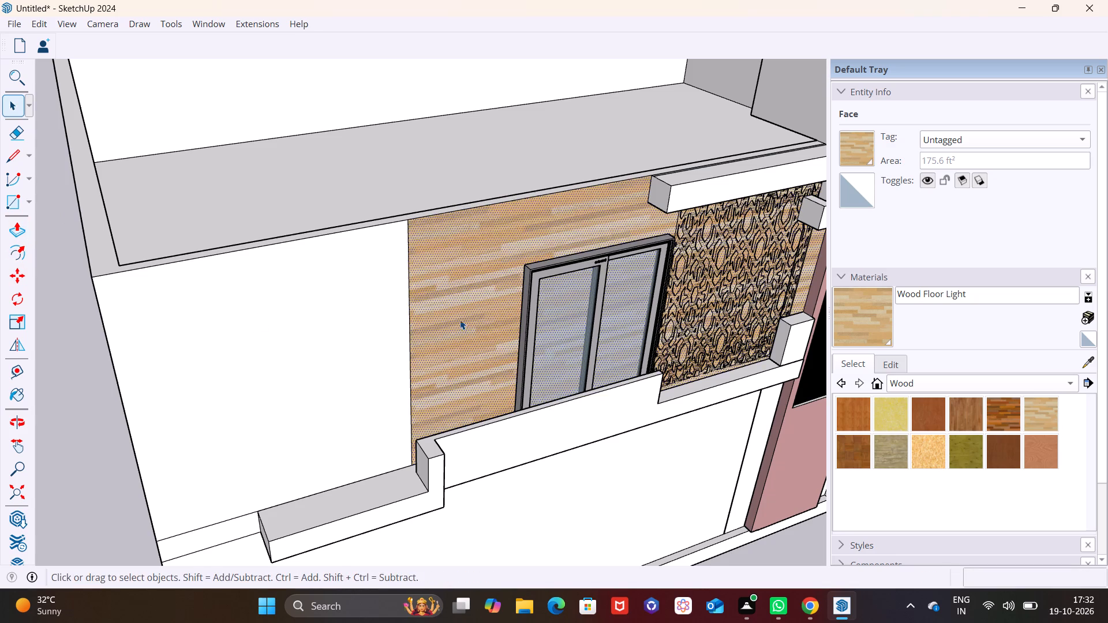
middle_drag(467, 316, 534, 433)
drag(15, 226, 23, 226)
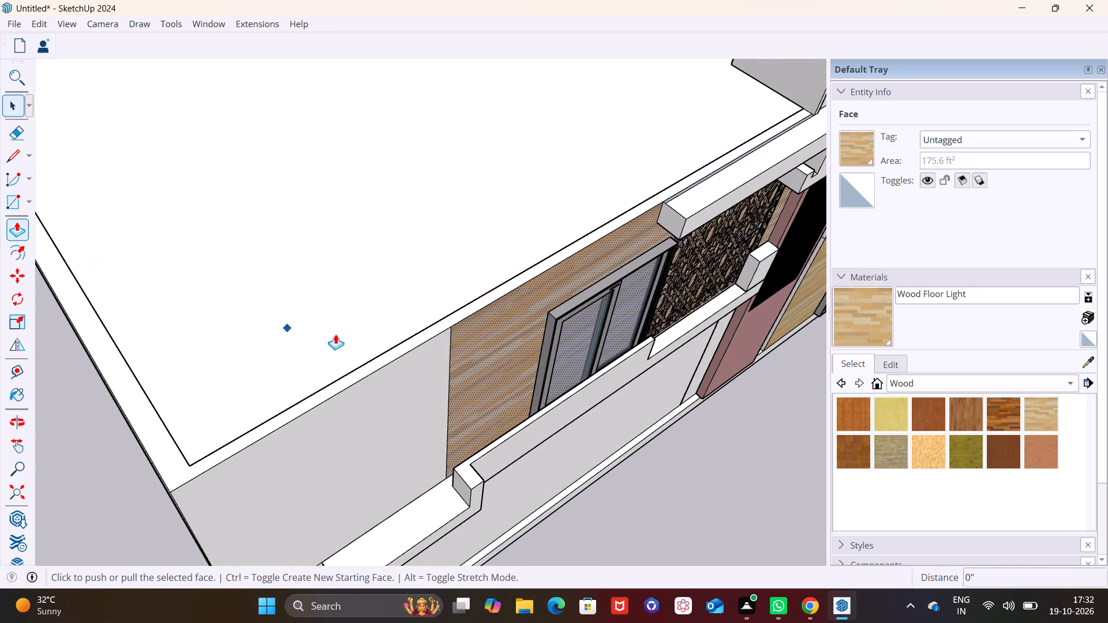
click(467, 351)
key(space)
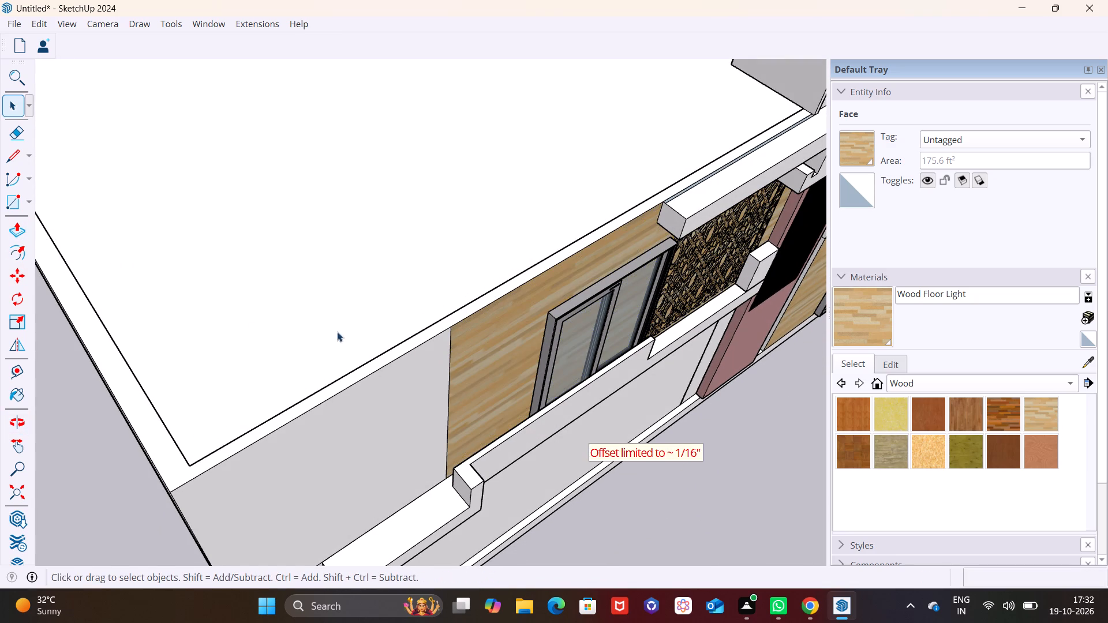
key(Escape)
Examine the upper wall and the blank ground-floor wall below the stepped white band from above and from the front.
scroll(342, 344, down, 4)
middle_drag(367, 418, 242, 274)
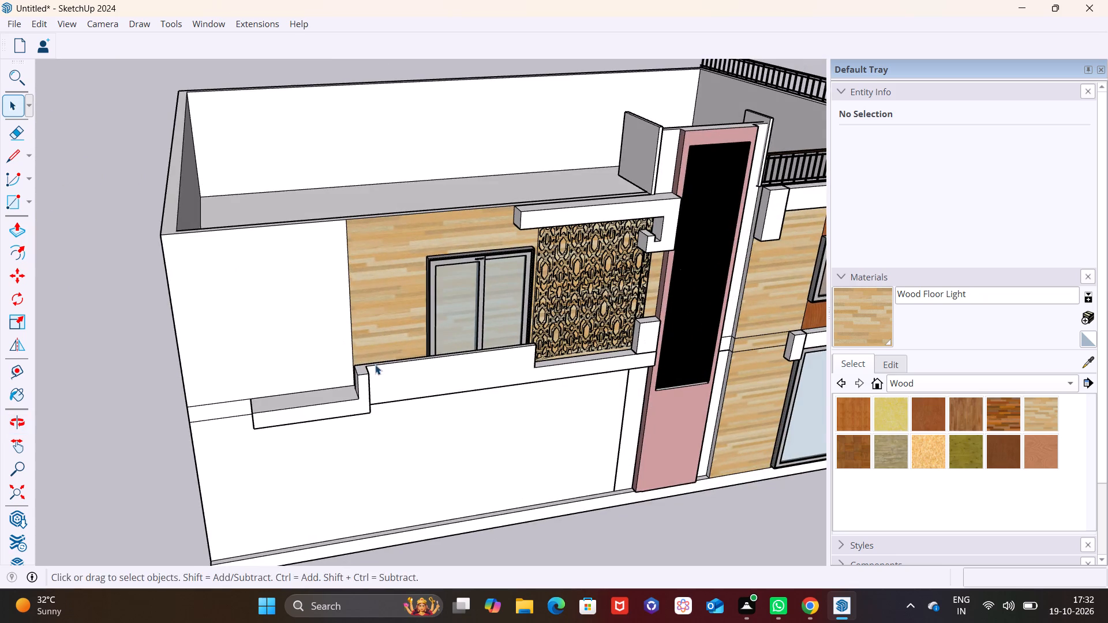
middle_drag(375, 365, 476, 373)
scroll(386, 368, up, 3)
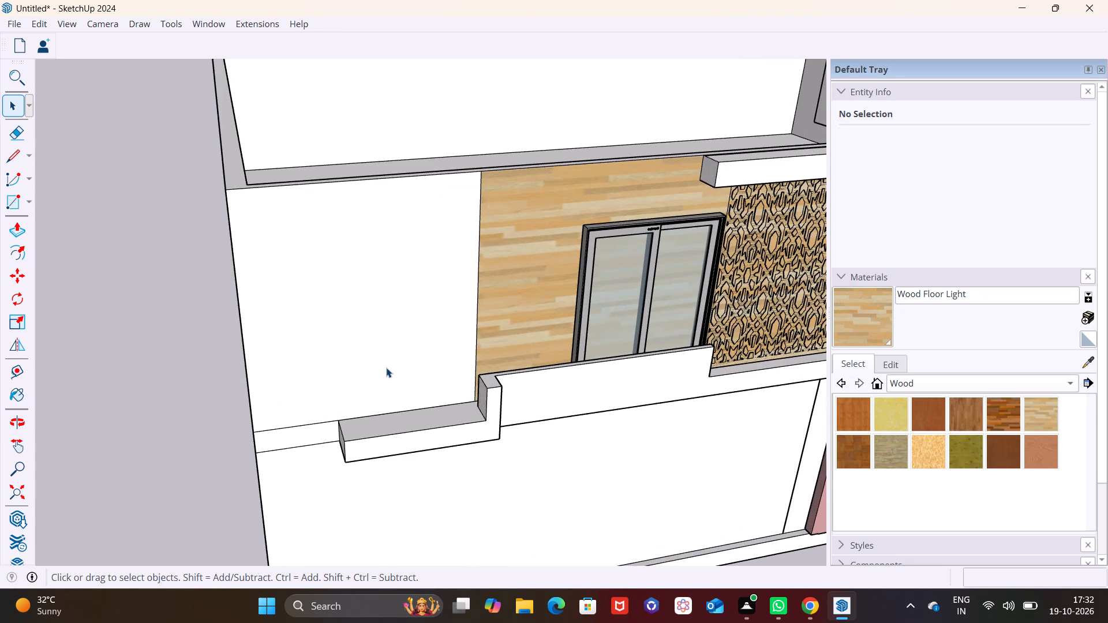
middle_drag(385, 366, 342, 343)
scroll(371, 358, down, 1)
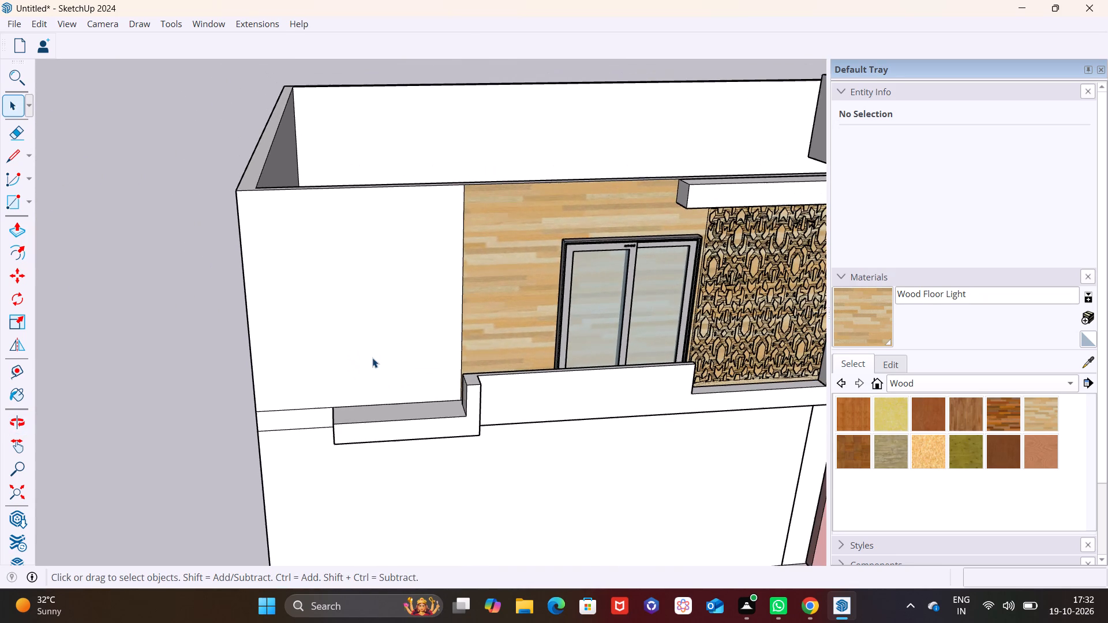
scroll(397, 372, down, 2)
shift+middle_drag(447, 399, 375, 287)
middle_drag(499, 397, 478, 315)
shift+middle_drag(495, 306, 462, 355)
Copy the upper sliding window about 11' 10" diagonally down onto the blank ground-floor wall, near the pink tower.
click(421, 229)
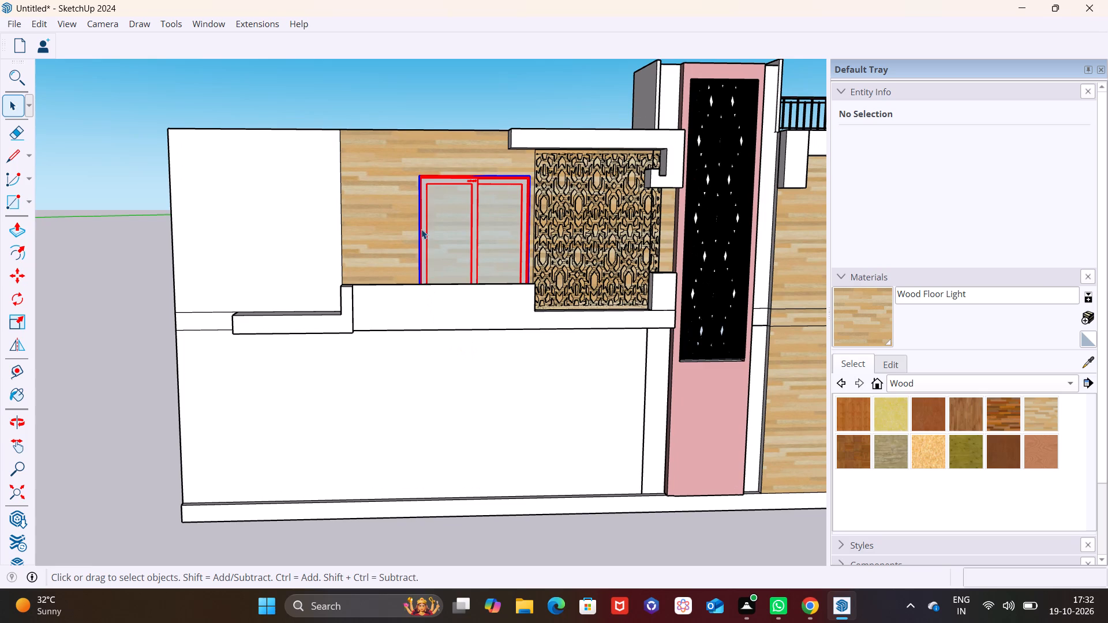
click(699, 622)
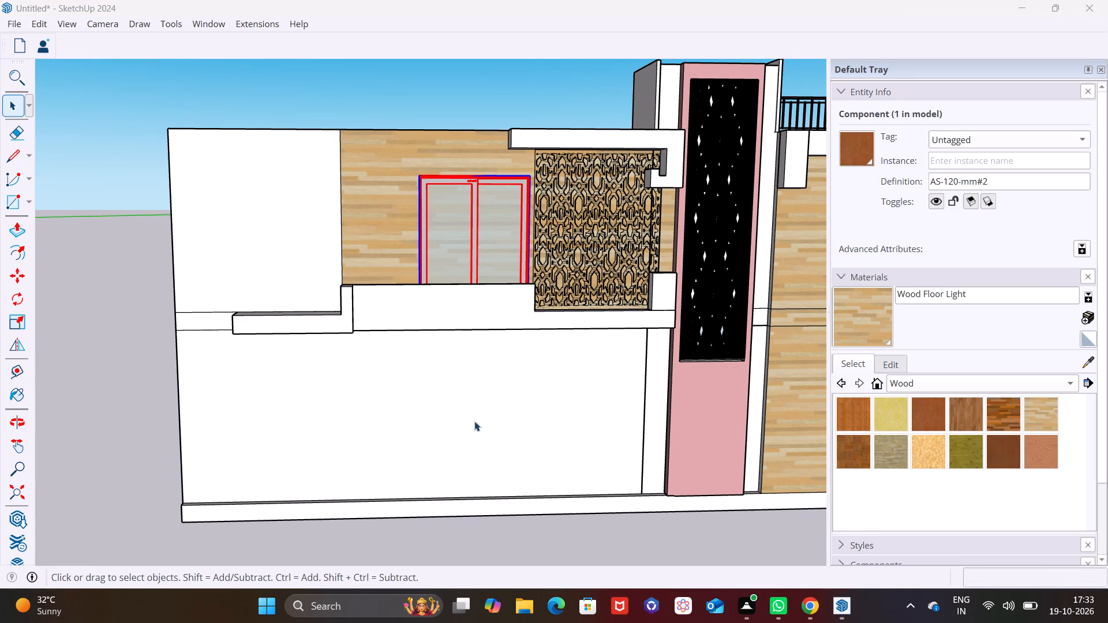
key(m)
key(m)
click(506, 361)
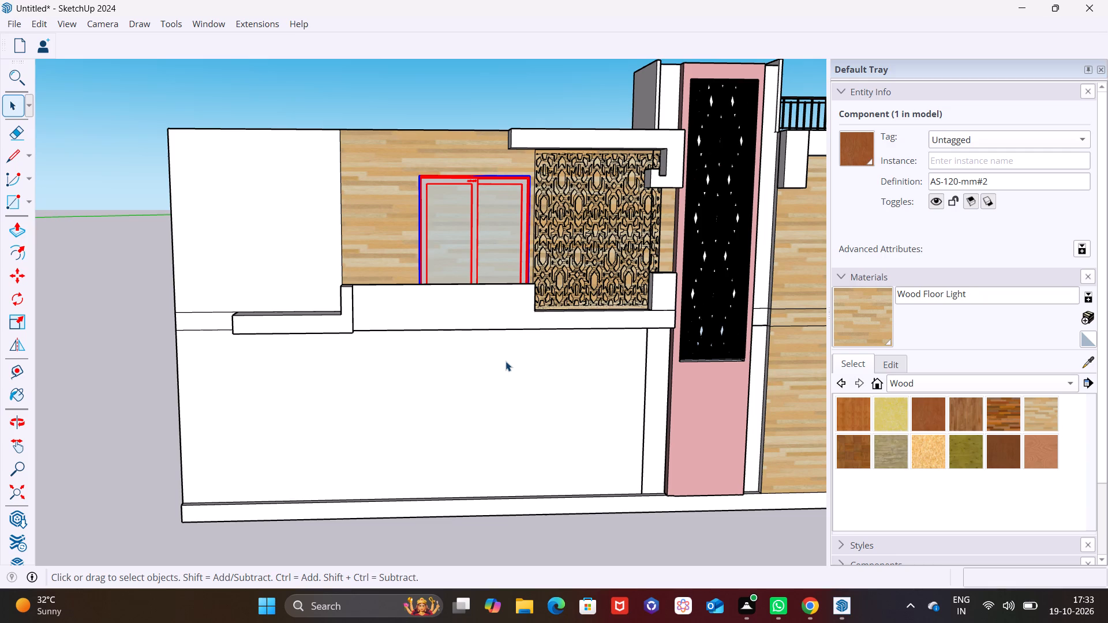
click(439, 181)
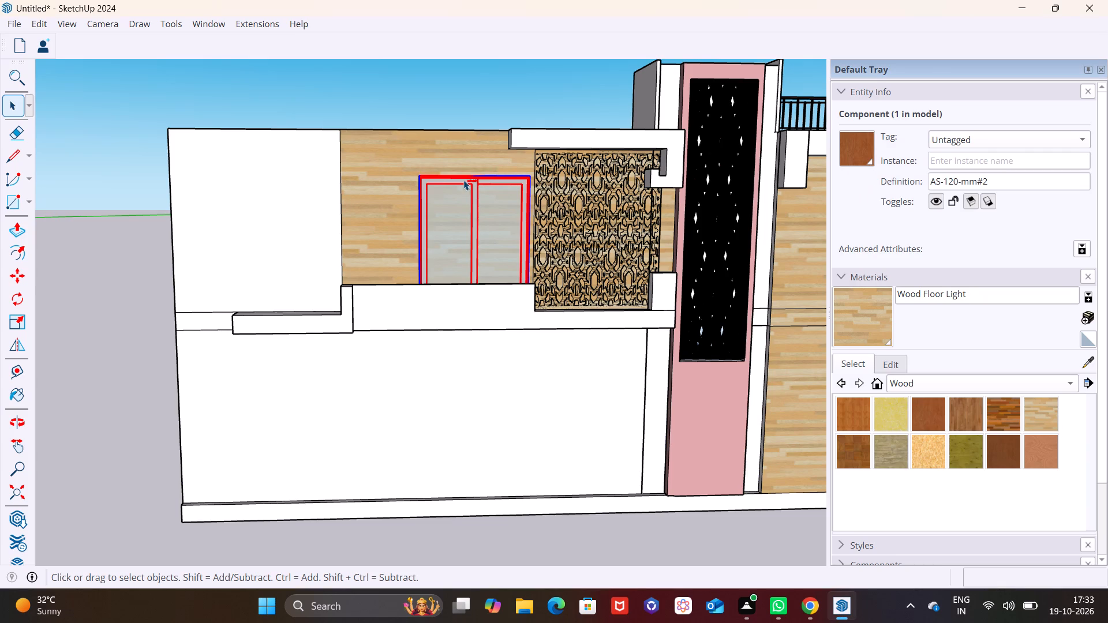
key(m)
click(417, 175)
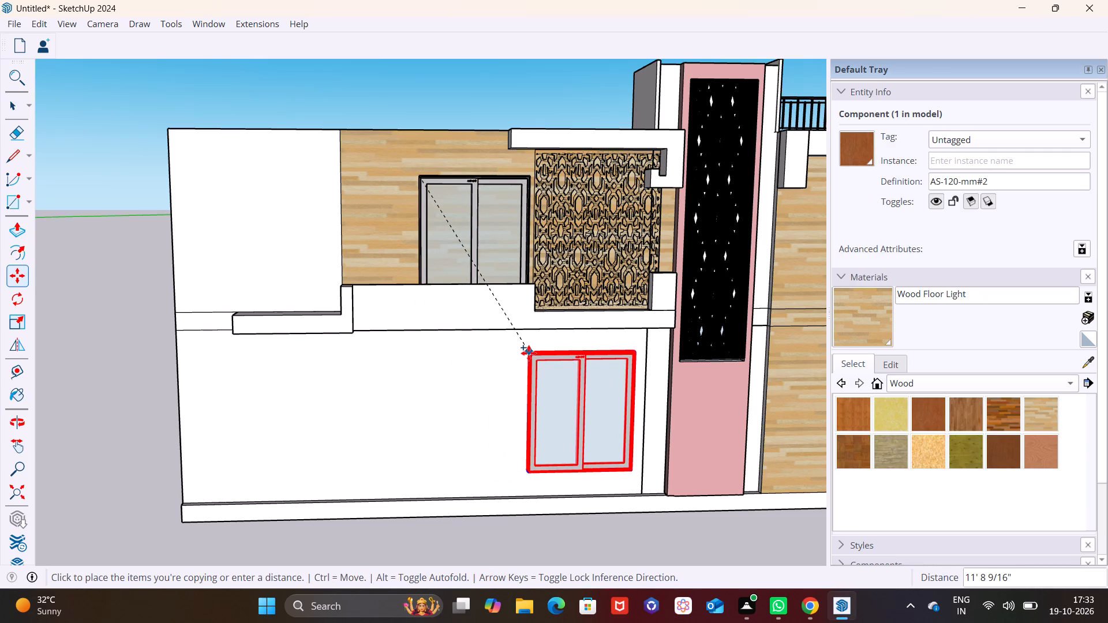
click(529, 355)
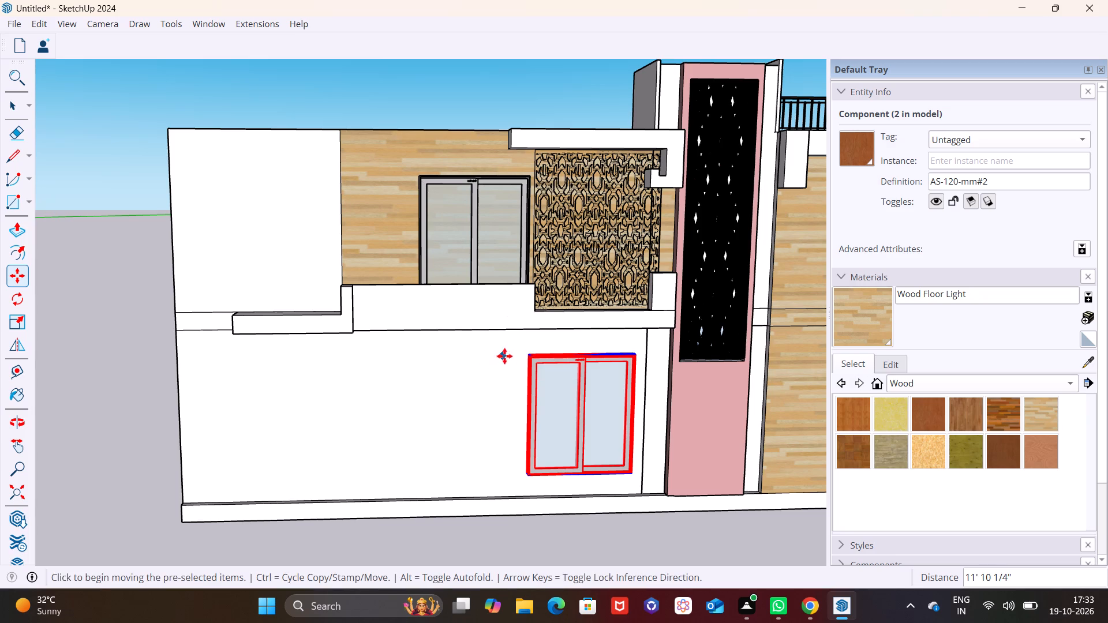
Copy the new ground-floor window about 9' 9" horizontally along the wall, away from the pink tower.
click(526, 359)
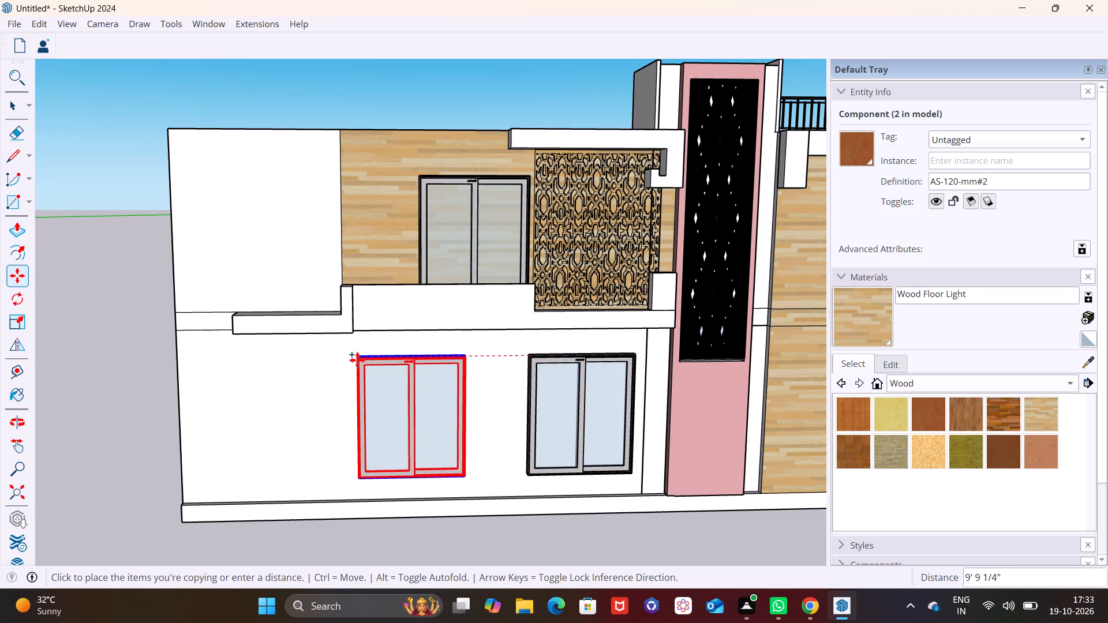
click(357, 360)
key(space)
click(534, 519)
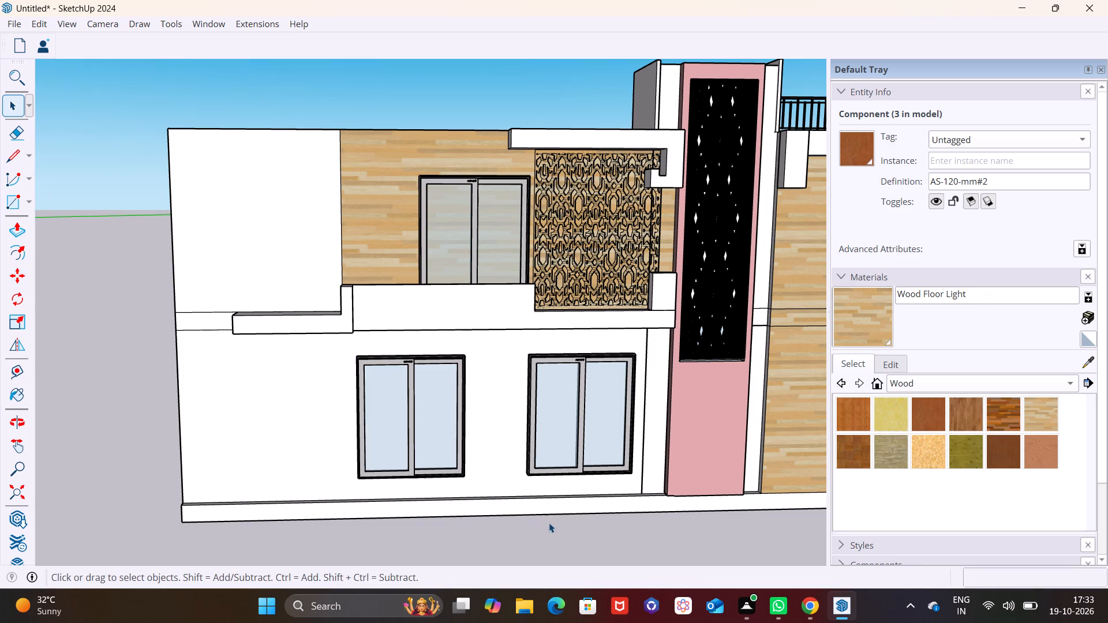
Examine the facade with both ground-floor windows from farther back and from below.
scroll(480, 407, down, 3)
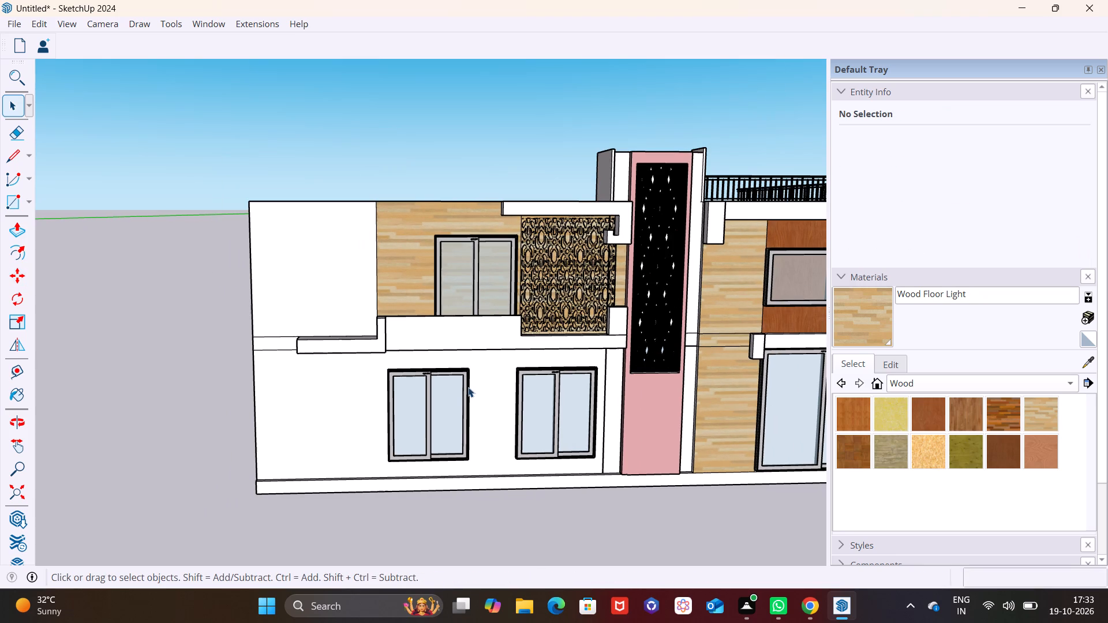
scroll(487, 385, up, 1)
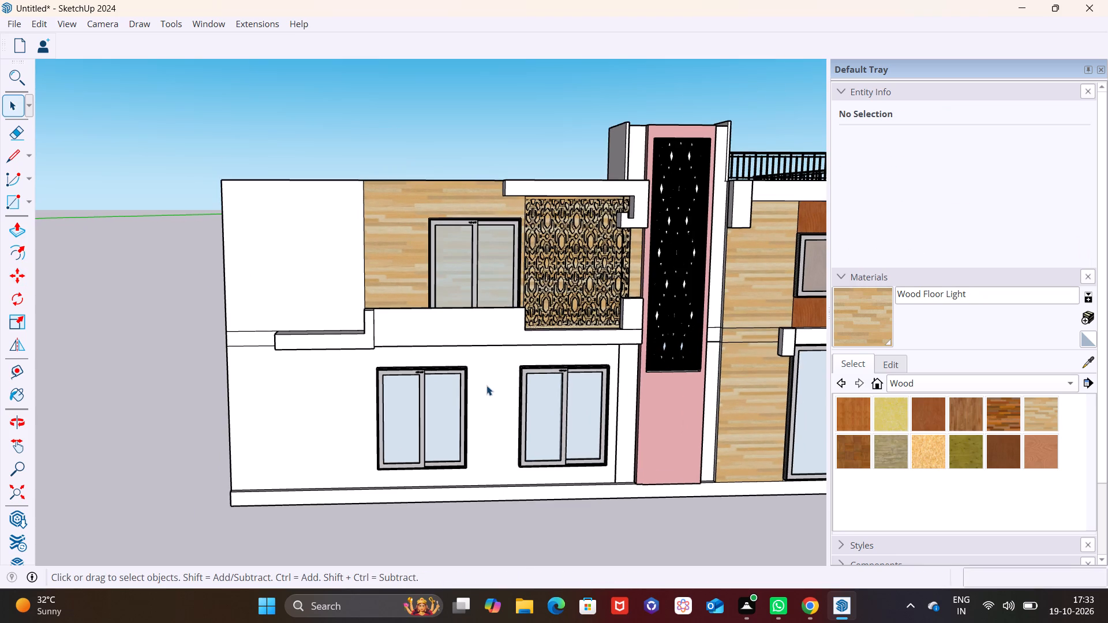
scroll(484, 387, down, 1)
scroll(492, 386, up, 1)
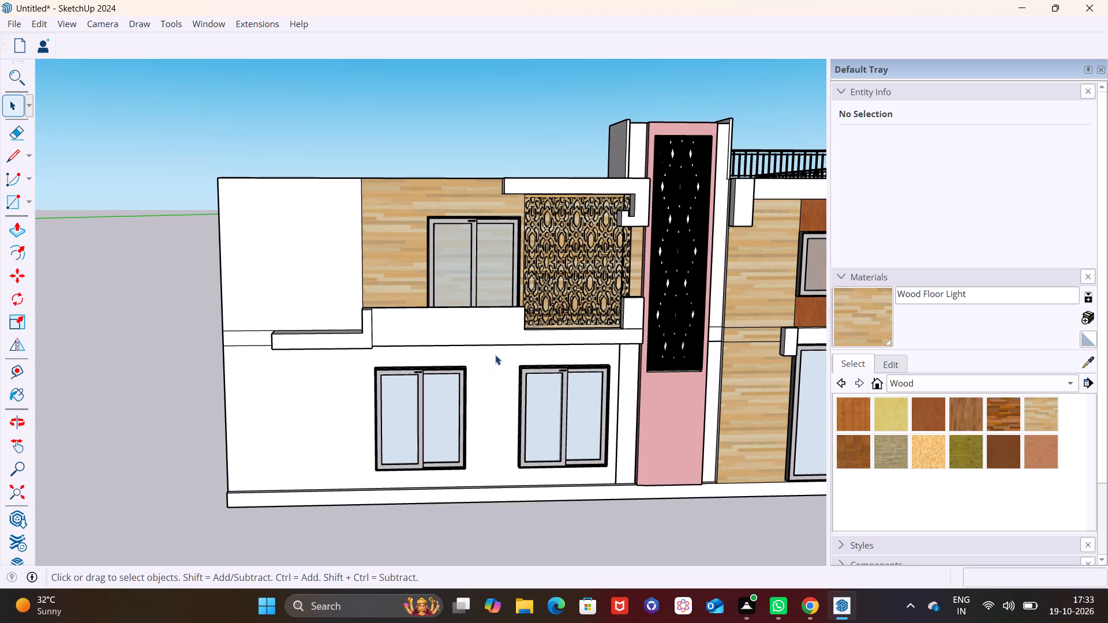
middle_drag(494, 346, 396, 231)
middle_drag(561, 331, 608, 260)
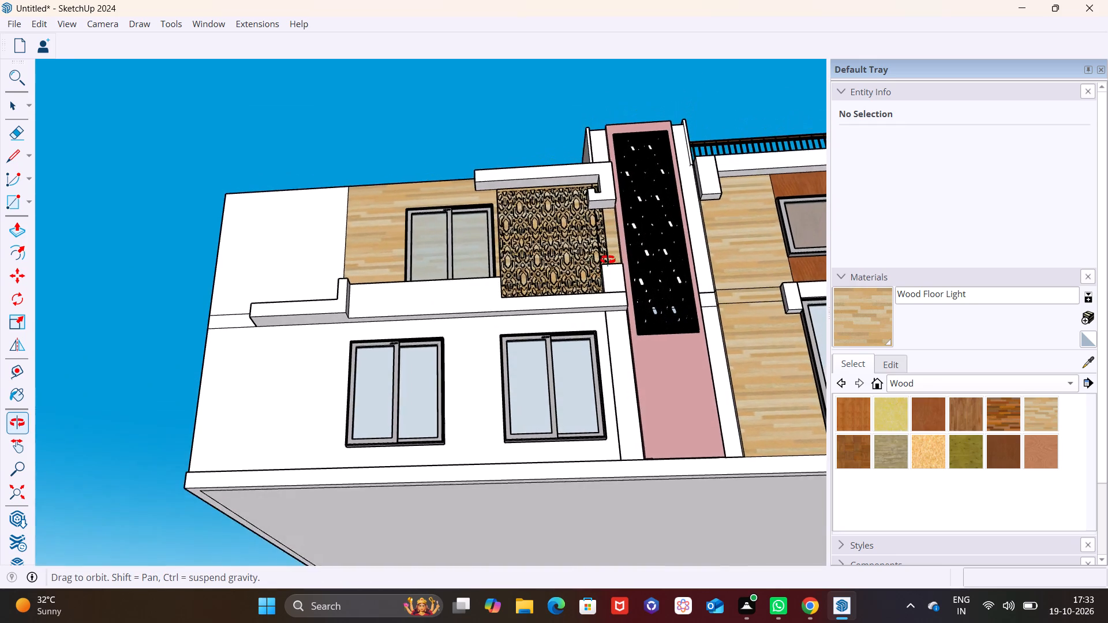
middle_drag(608, 260, 576, 452)
Draw a rectangle of about 4.4 ft² on the wall directly under the white band, starting below its step and above the window.
scroll(581, 355, up, 3)
middle_drag(578, 336, 656, 226)
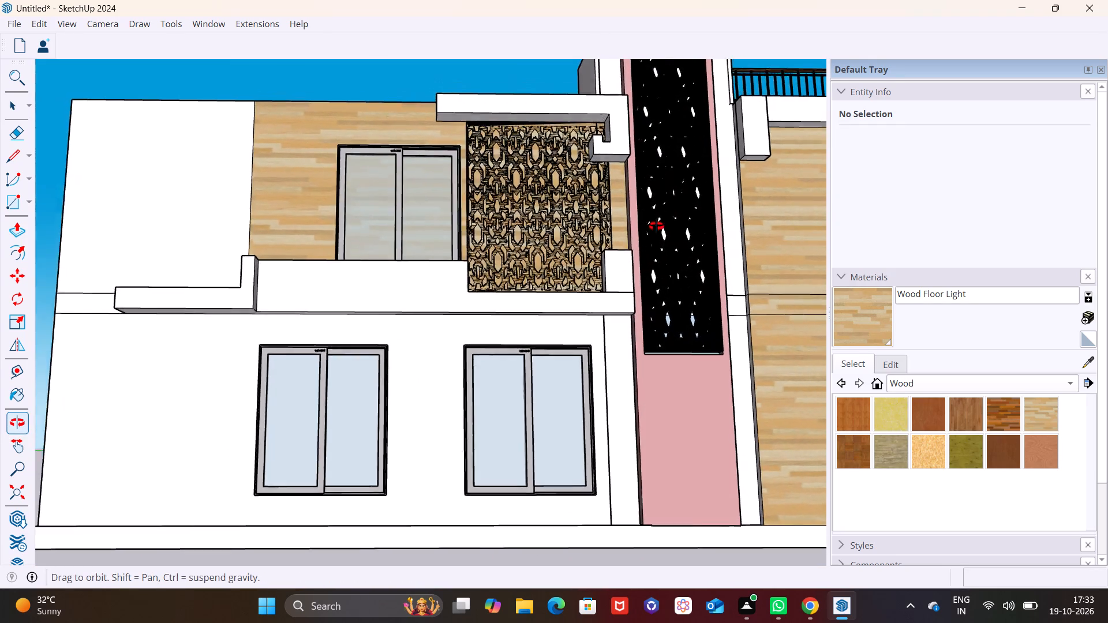
middle_drag(656, 226, 673, 198)
scroll(330, 297, up, 1)
shift+middle_drag(349, 317, 402, 210)
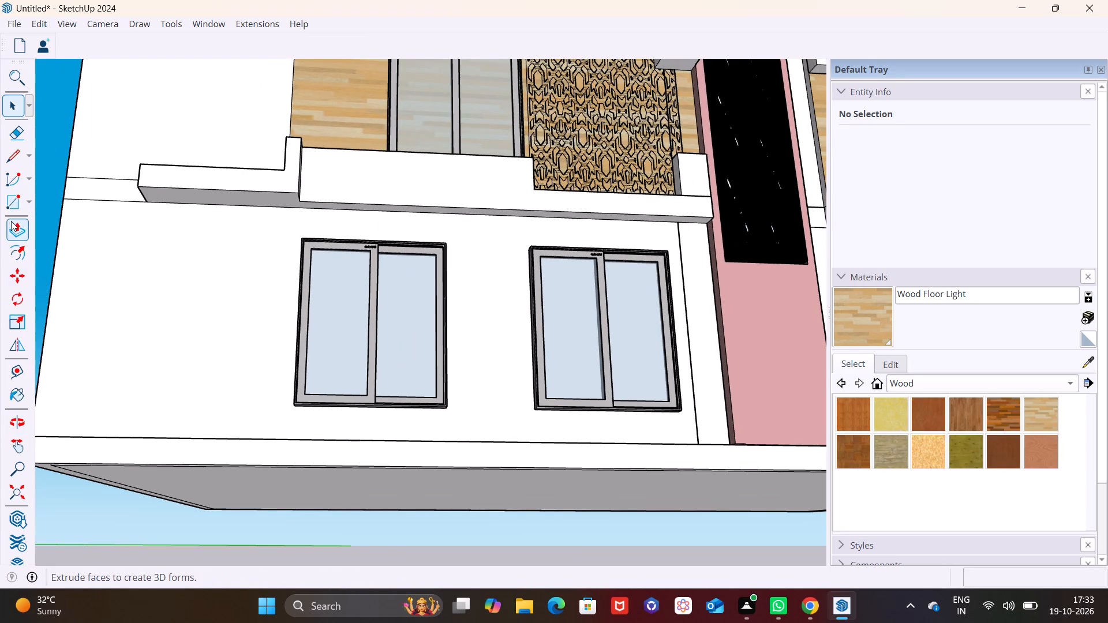
click(28, 201)
click(39, 221)
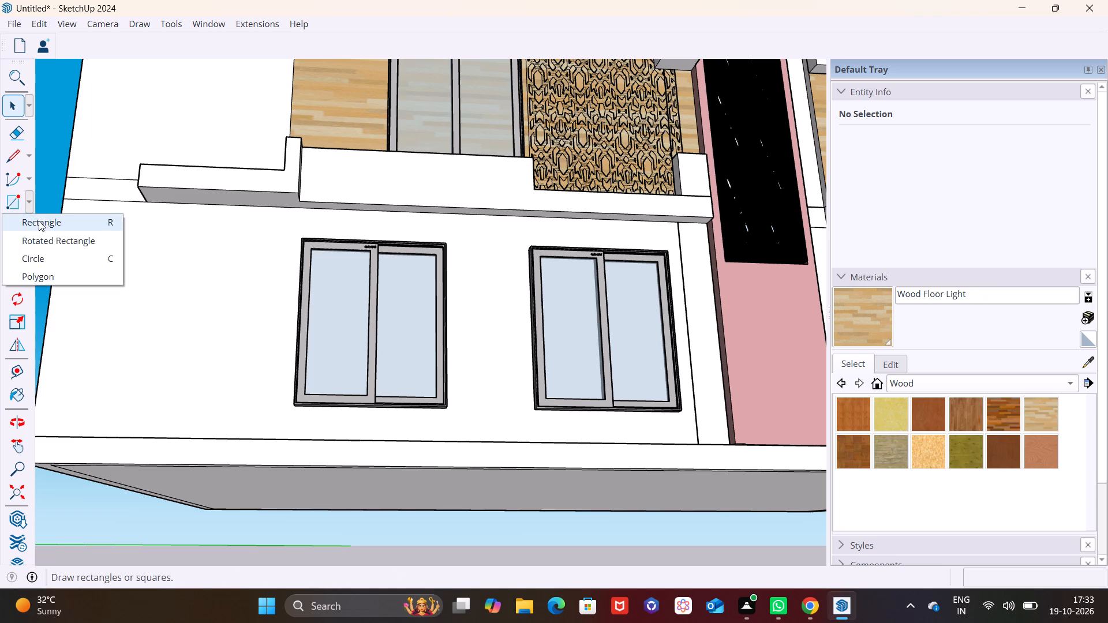
scroll(301, 210, up, 5)
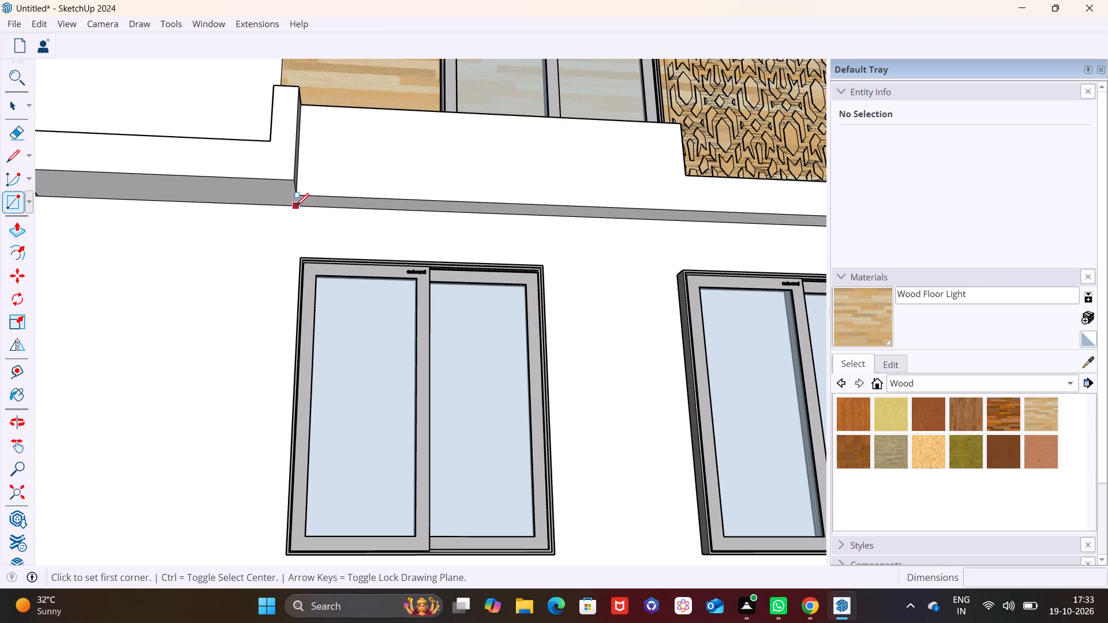
click(300, 207)
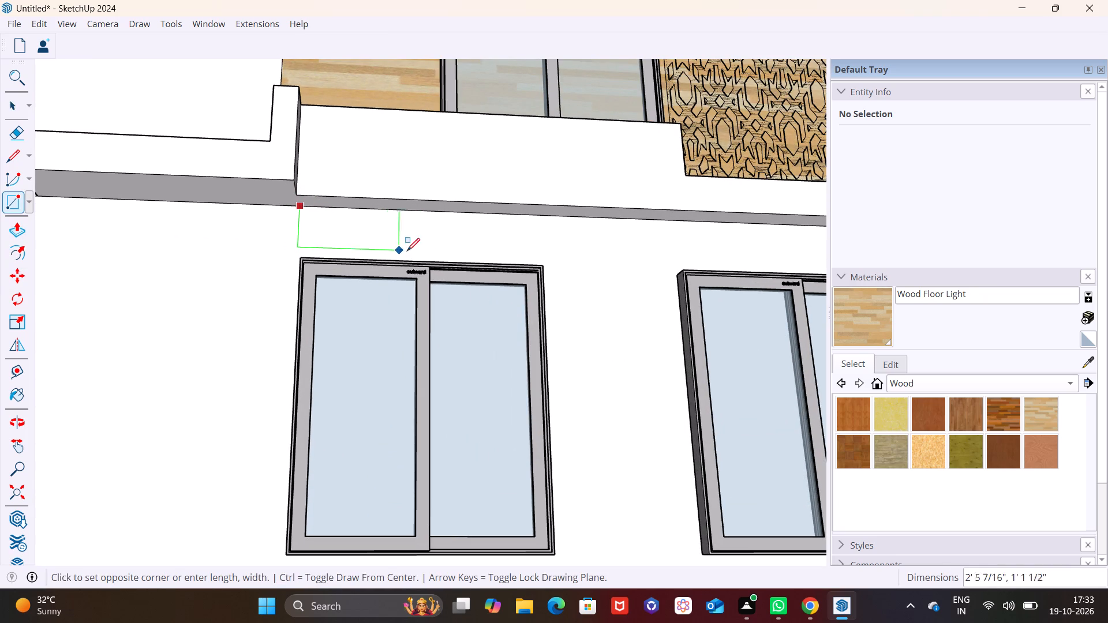
click(459, 251)
Push/Pull the rectangle under the white band outward about 8 1/8".
key(space)
click(394, 235)
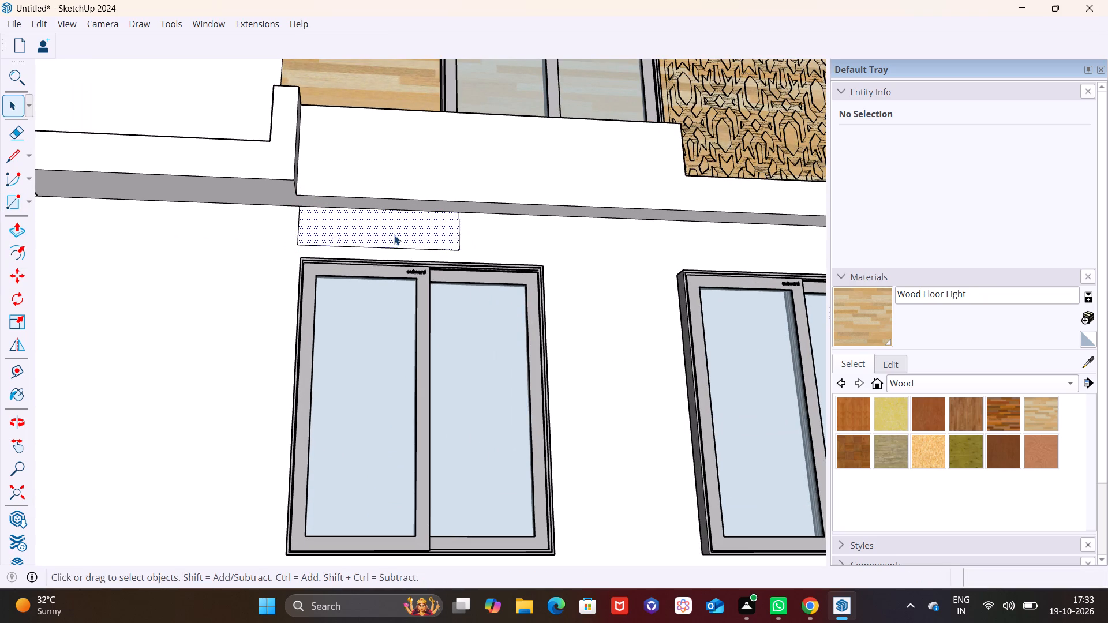
click(23, 233)
click(345, 230)
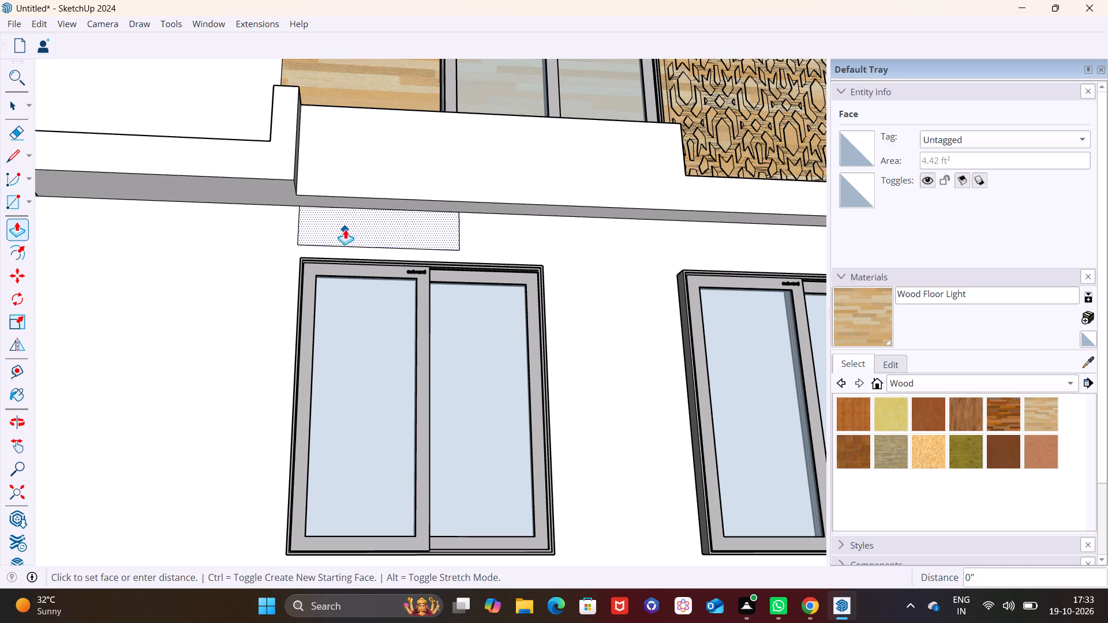
click(336, 219)
scroll(481, 243, down, 2)
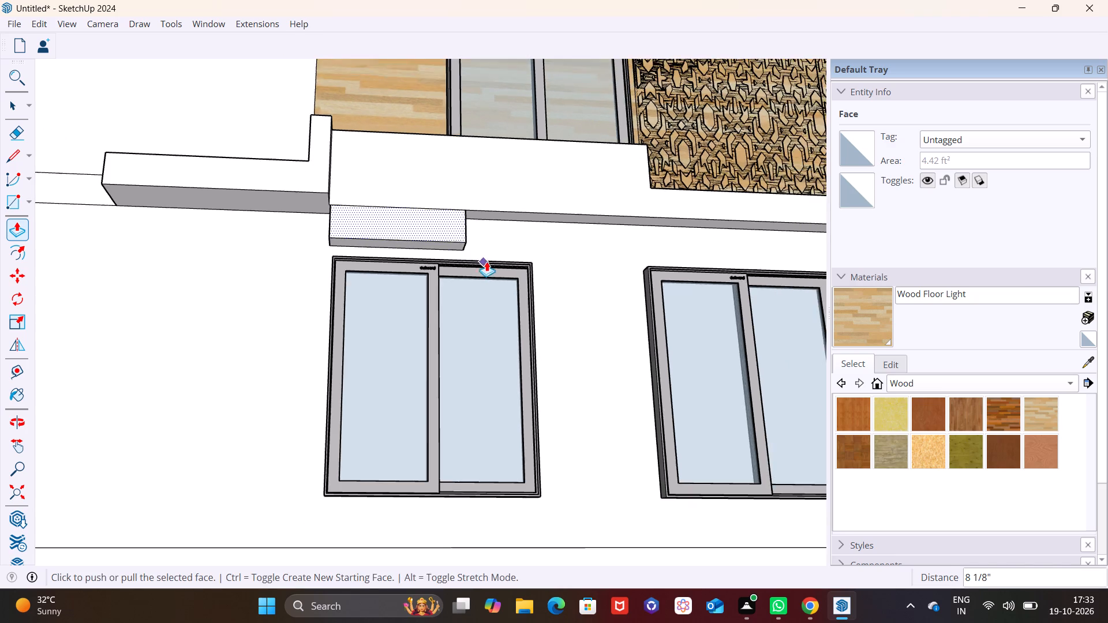
Extend the new block's end face along the underside of the white band, above both windows, to the pink tower.
middle_drag(489, 258, 209, 399)
scroll(448, 295, down, 1)
key(space)
click(444, 239)
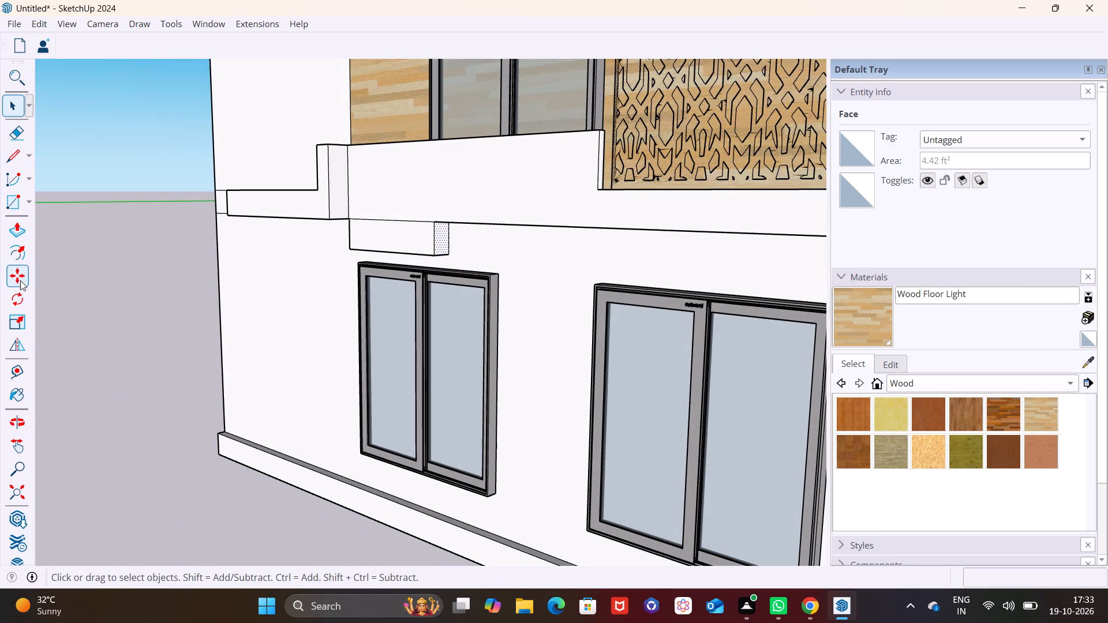
click(15, 232)
click(443, 244)
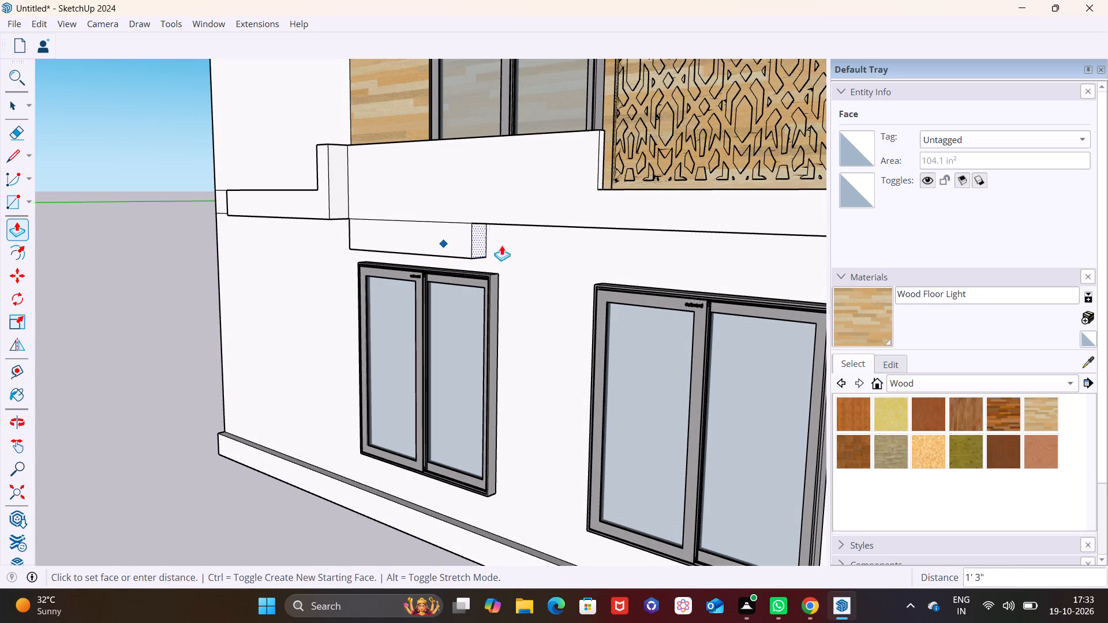
scroll(552, 247, down, 6)
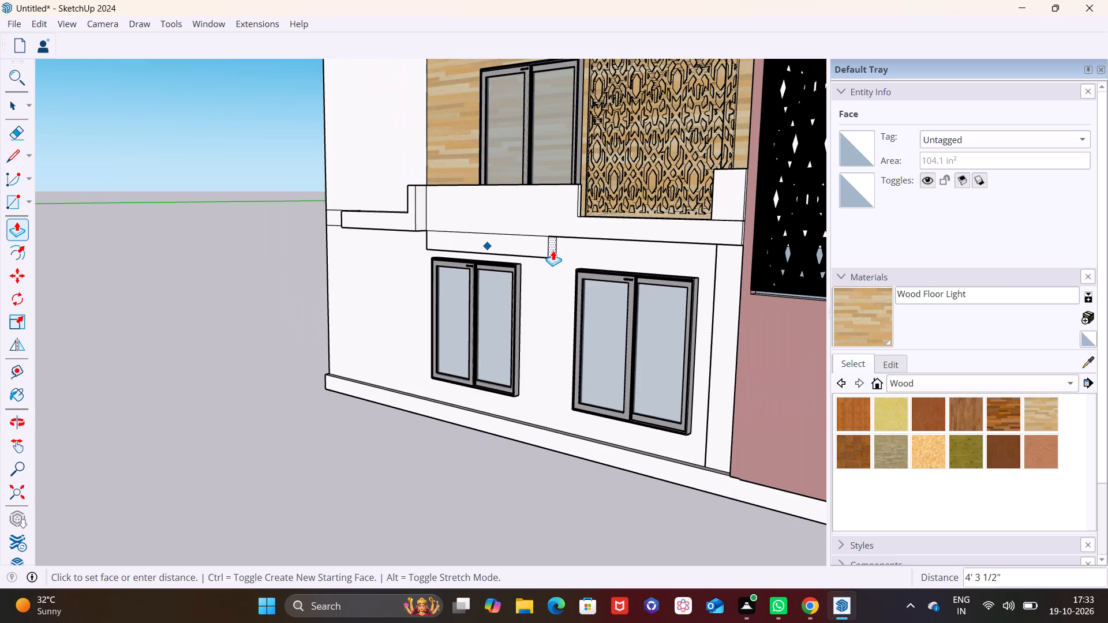
shift+middle_drag(553, 250, 446, 273)
middle_drag(527, 282, 559, 281)
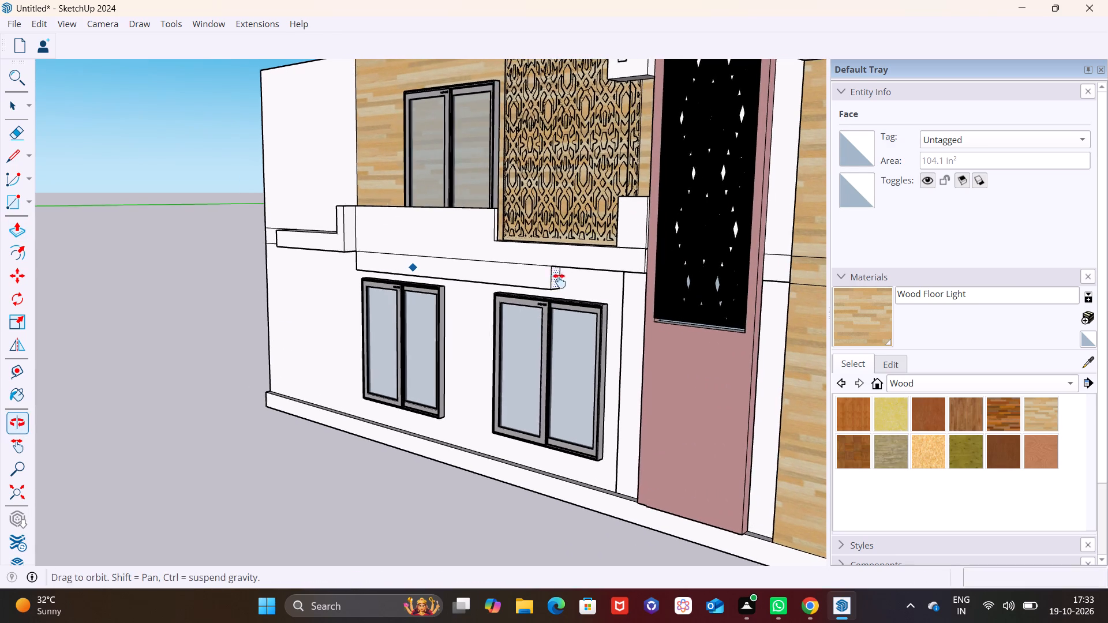
middle_drag(559, 281, 567, 284)
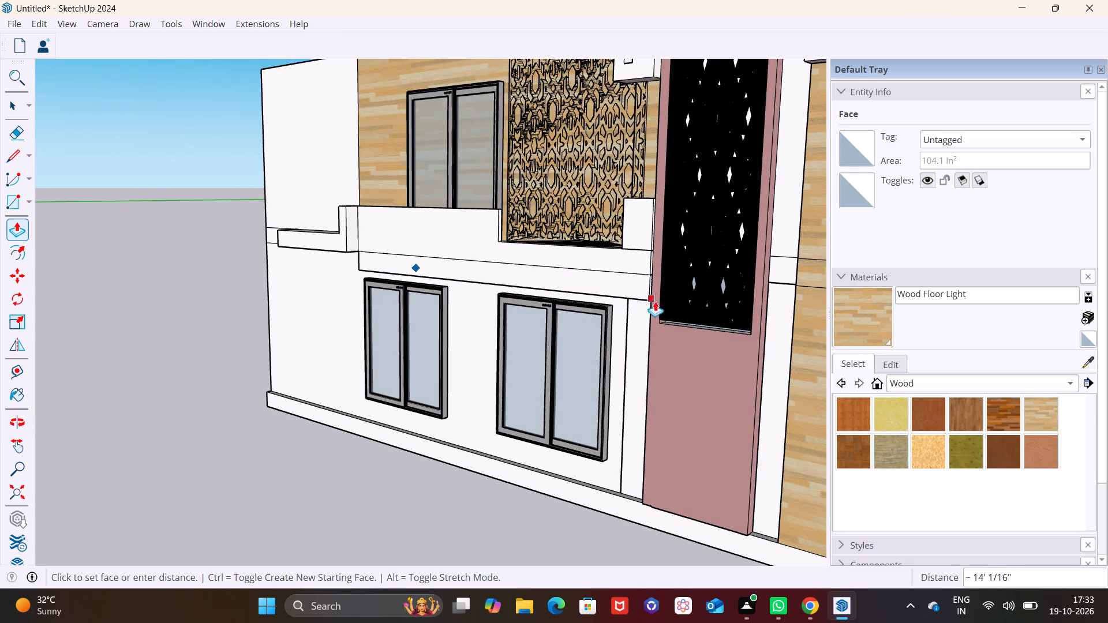
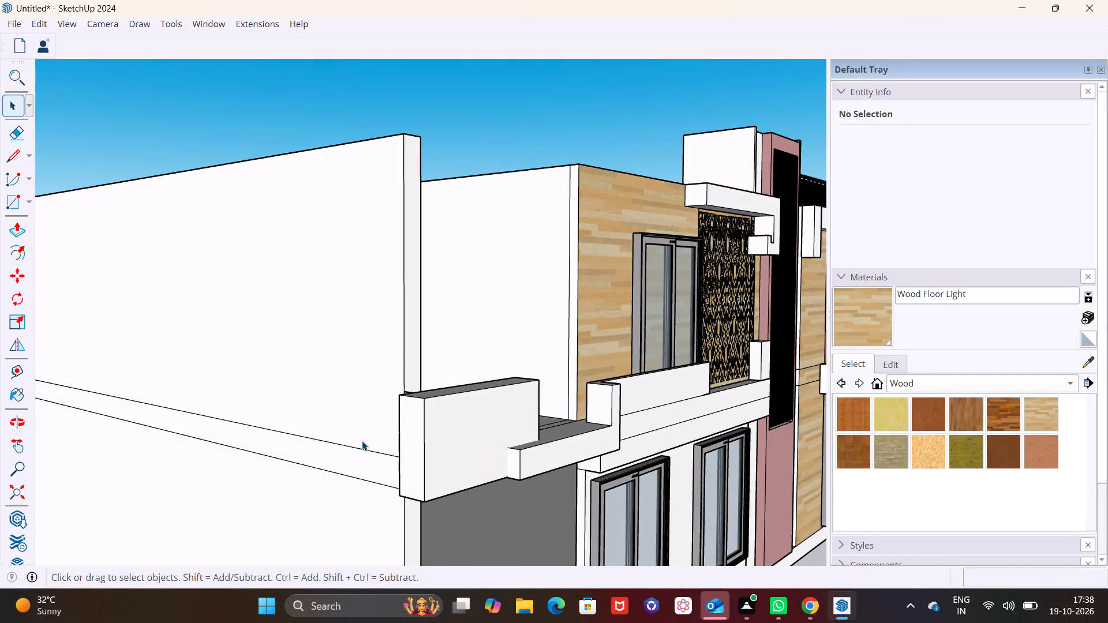
Push/Pull the end face of the corner parapet block outward about 2' 11/16" past the side wall.
click(415, 433)
click(23, 233)
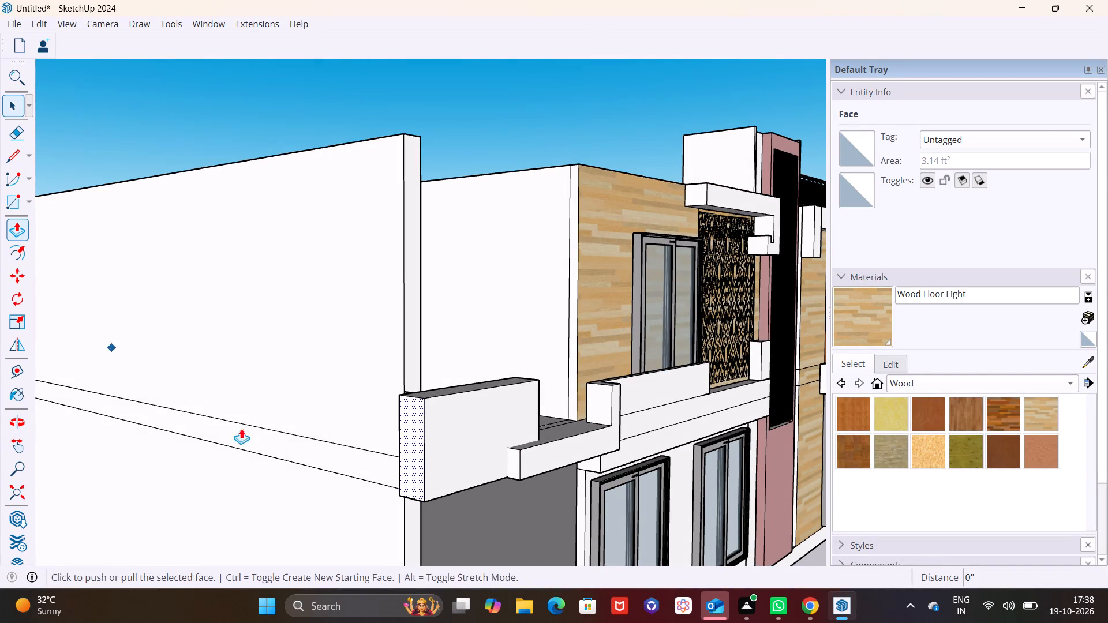
click(409, 449)
click(385, 458)
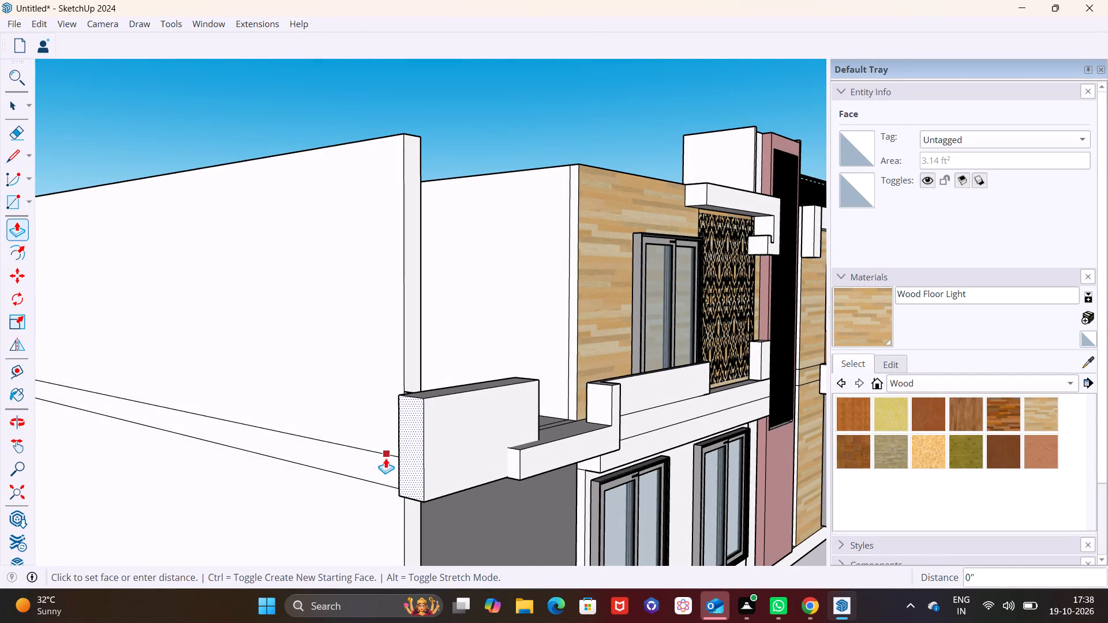
click(332, 469)
drag(417, 457, 405, 461)
click(317, 470)
click(272, 497)
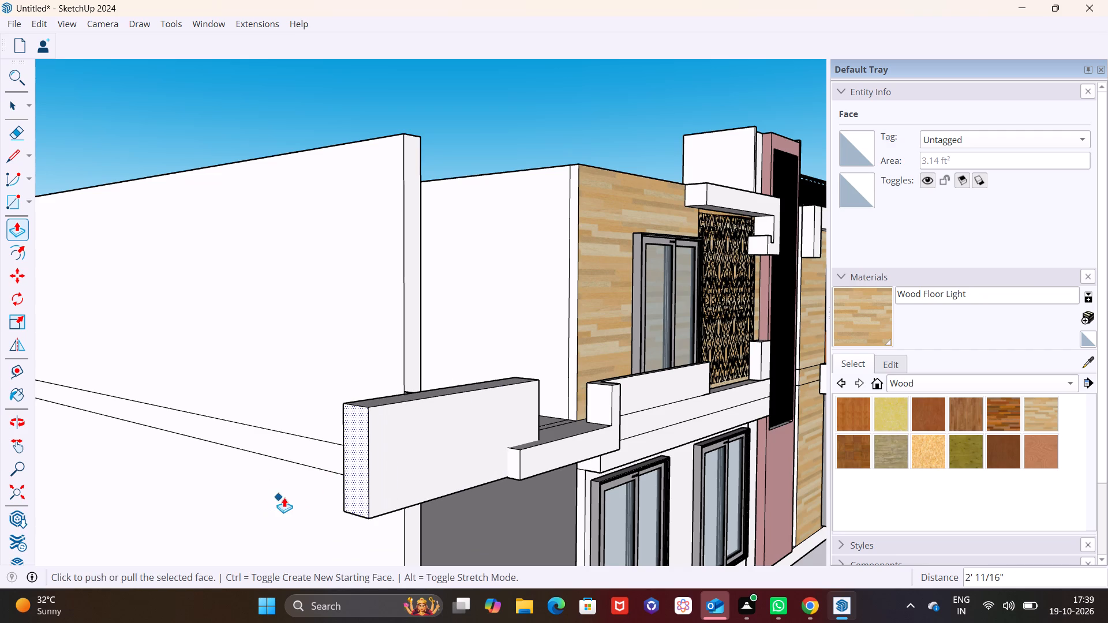
Push the outer face of the upper-floor side wall inward 9", through the wall's thickness beside the open terrace.
scroll(297, 499, down, 4)
middle_drag(402, 493, 174, 483)
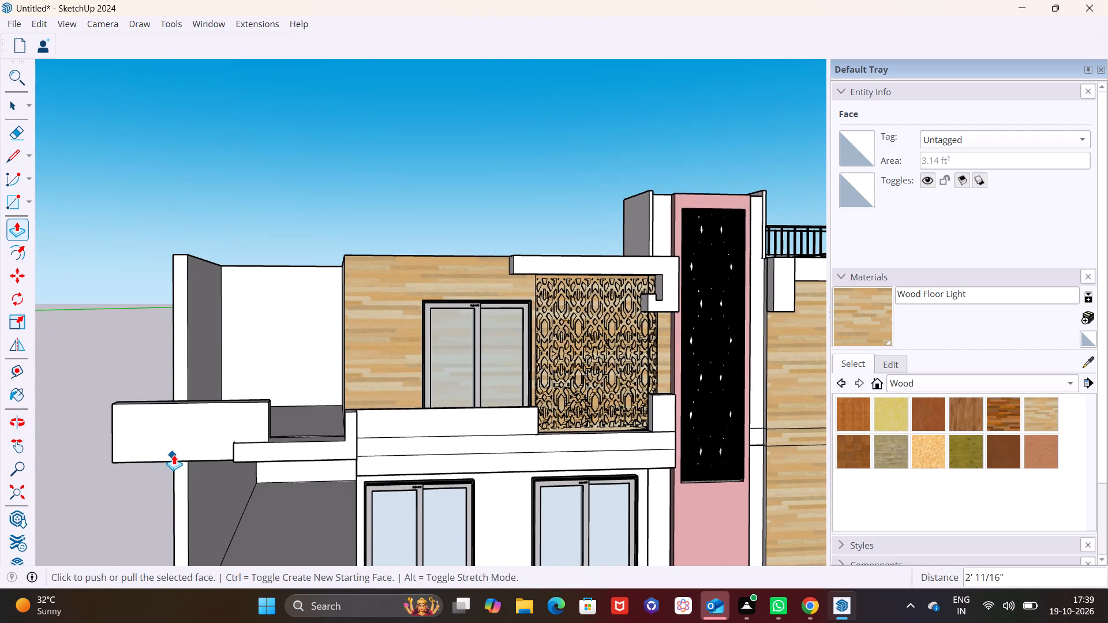
scroll(174, 455, up, 2)
shift+middle_drag(210, 434, 211, 437)
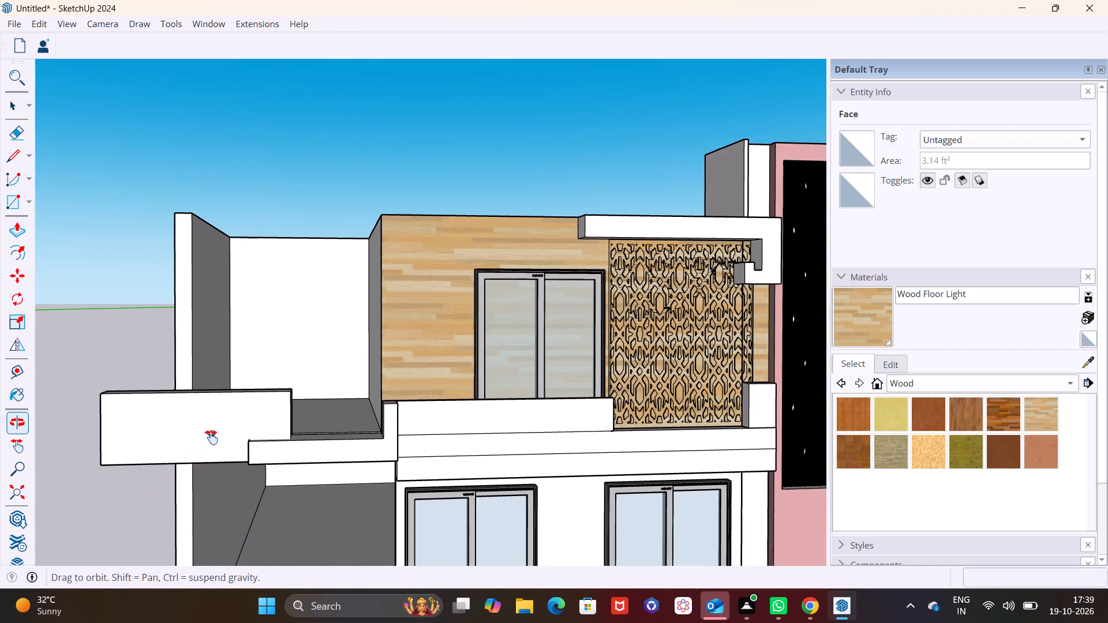
shift+middle_drag(211, 437, 218, 479)
middle_drag(221, 435, 364, 525)
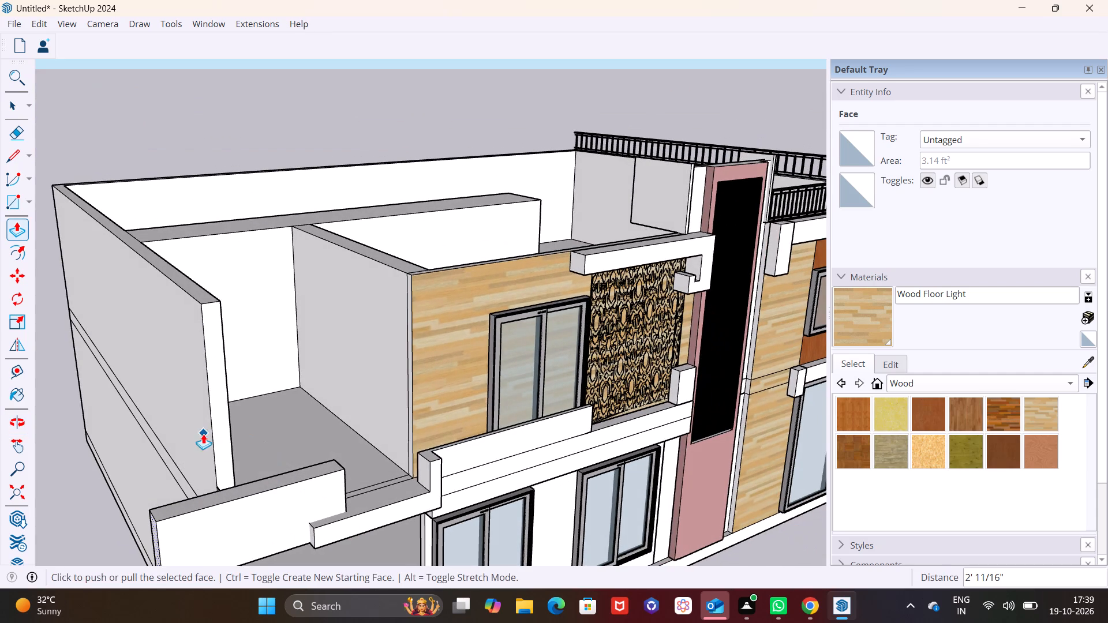
key(space)
click(170, 389)
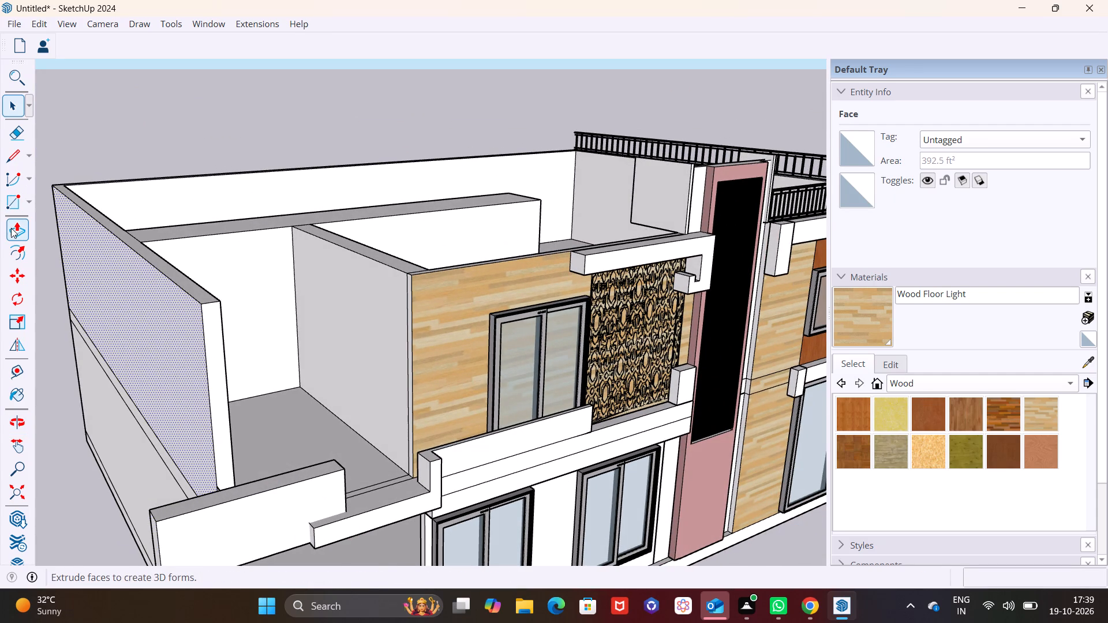
drag(11, 228, 18, 231)
click(124, 314)
click(202, 294)
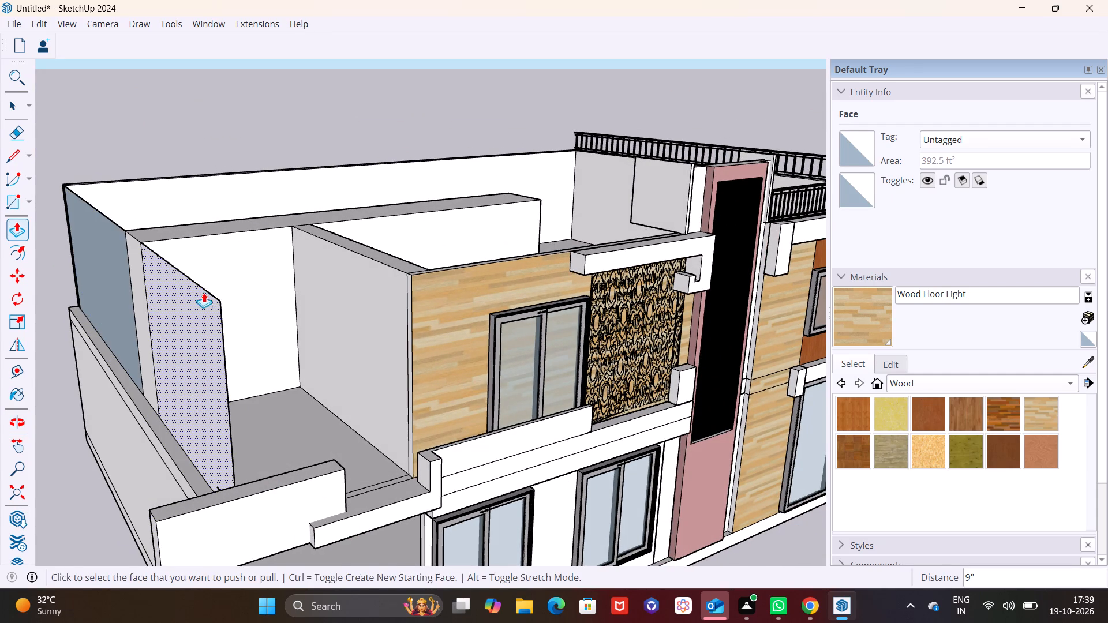
Delete the leftover wall face and its loose vertical and top edges beside the terrace.
key(space)
click(182, 347)
key(Delete)
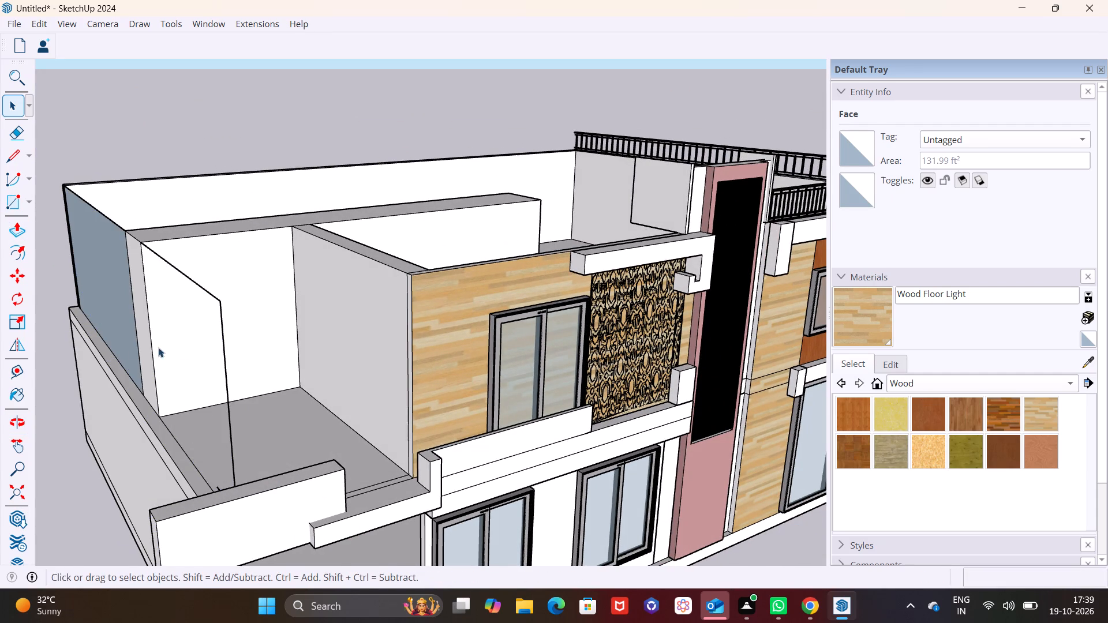
click(224, 337)
key(Delete)
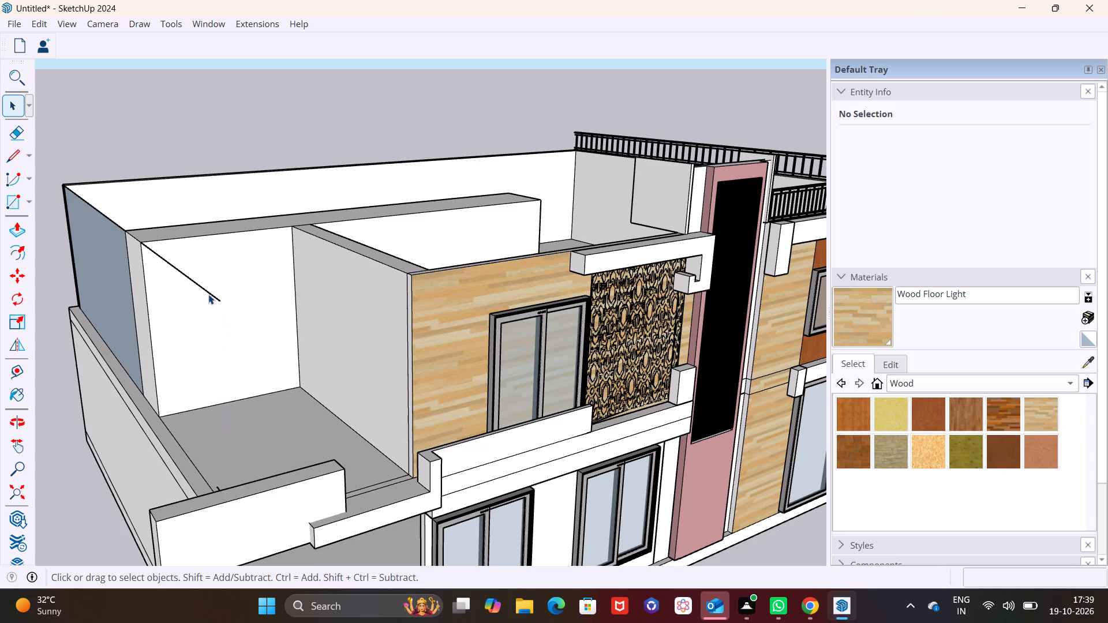
click(208, 293)
key(Delete)
Examine the opened terrace, its floor edge and the corner parapet from the front, above and the side.
middle_drag(236, 379, 68, 350)
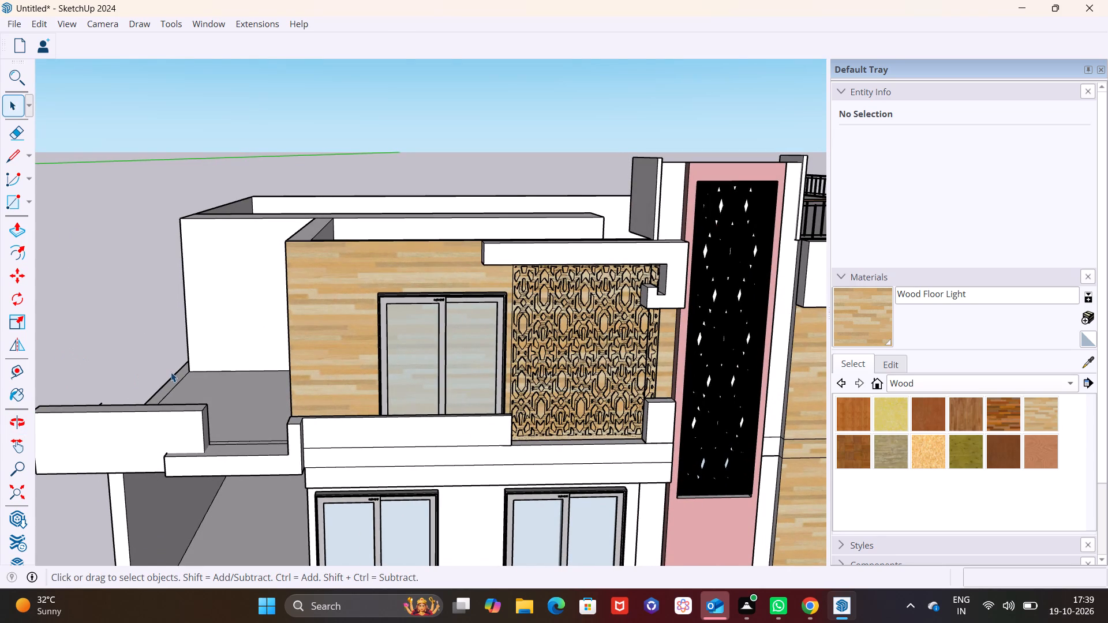
scroll(184, 381, up, 1)
middle_drag(199, 382, 223, 379)
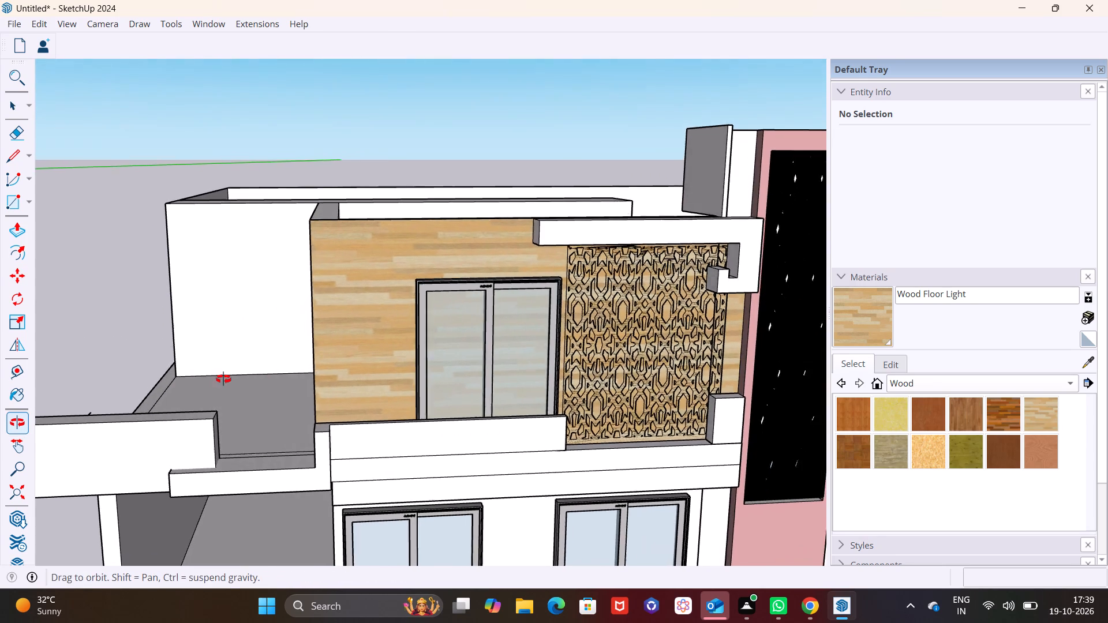
middle_drag(223, 379, 240, 371)
shift+middle_drag(239, 375, 231, 452)
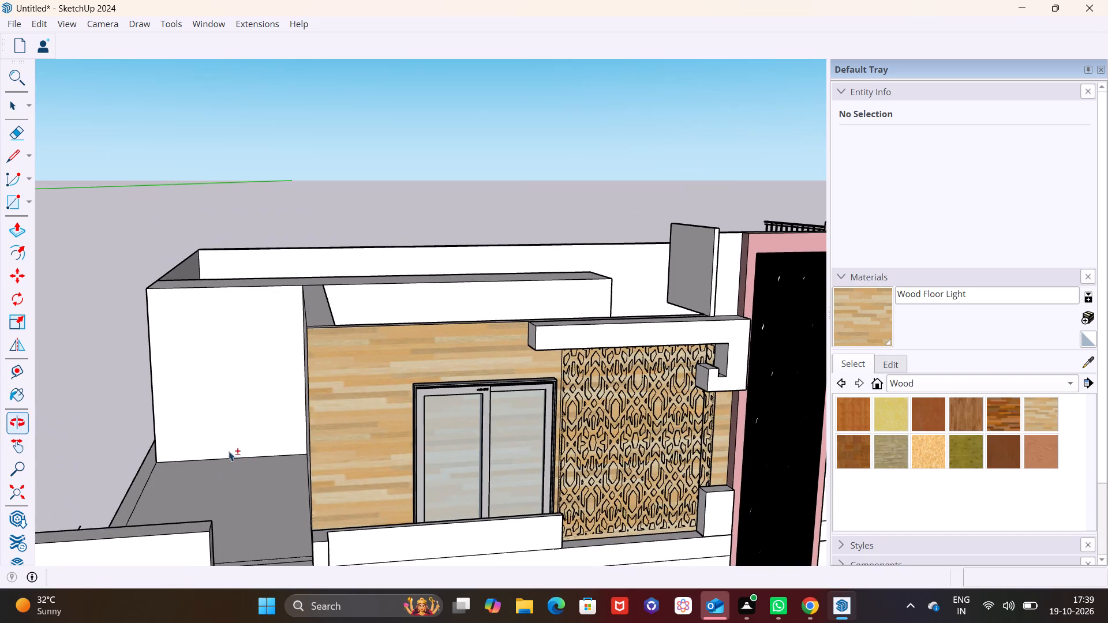
middle_drag(194, 393, 178, 466)
shift+middle_drag(164, 426, 222, 324)
middle_drag(252, 372, 240, 452)
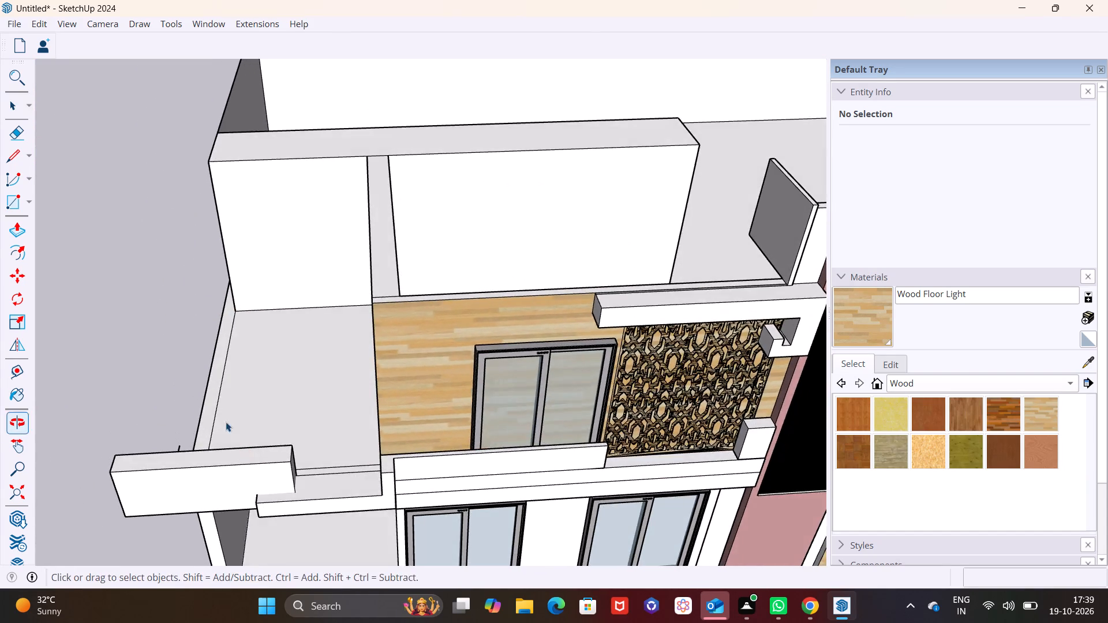
scroll(215, 398, up, 3)
middle_drag(235, 379, 428, 280)
middle_drag(231, 388, 329, 375)
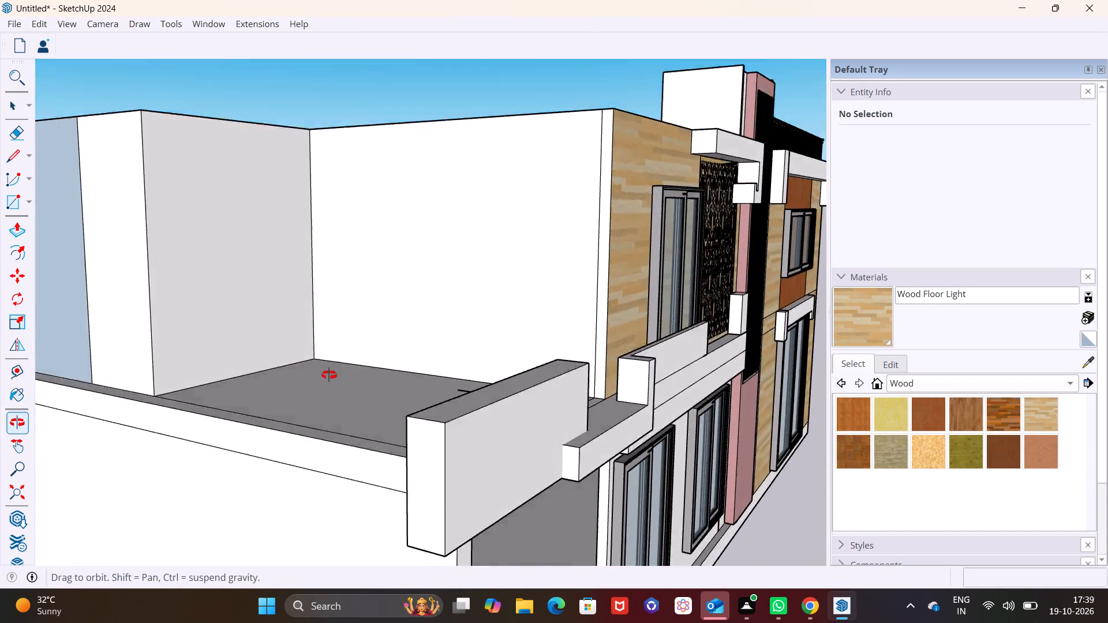
middle_drag(329, 375, 307, 509)
shift+middle_drag(303, 494, 307, 425)
middle_drag(329, 427, 395, 366)
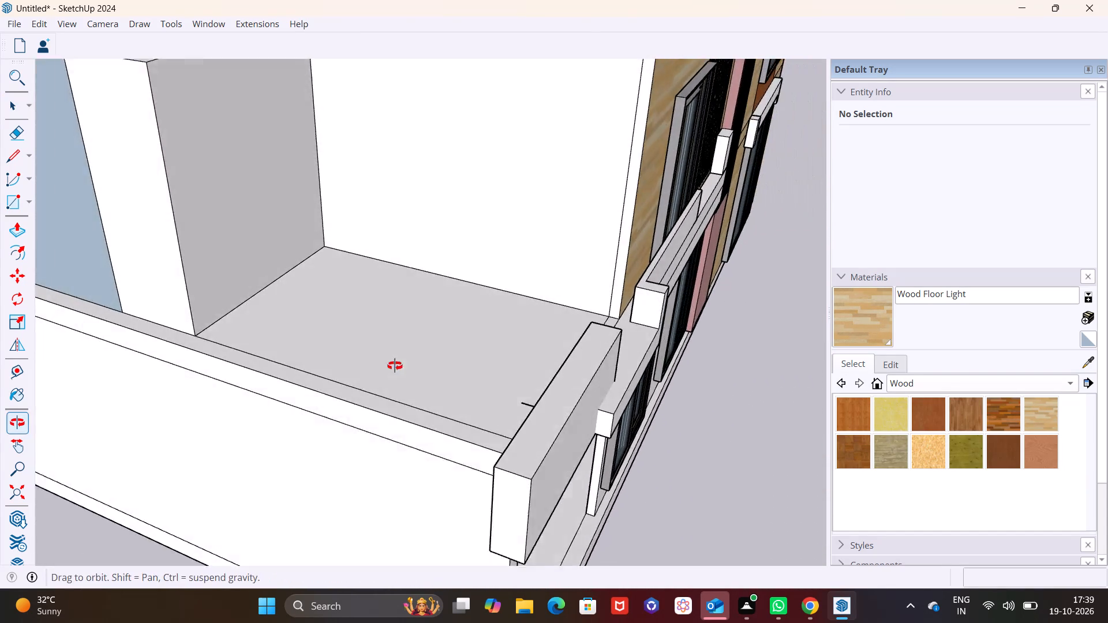
middle_drag(395, 366, 395, 365)
scroll(390, 371, down, 9)
shift+scroll(370, 397, down, 1)
shift+middle_drag(370, 397, 439, 377)
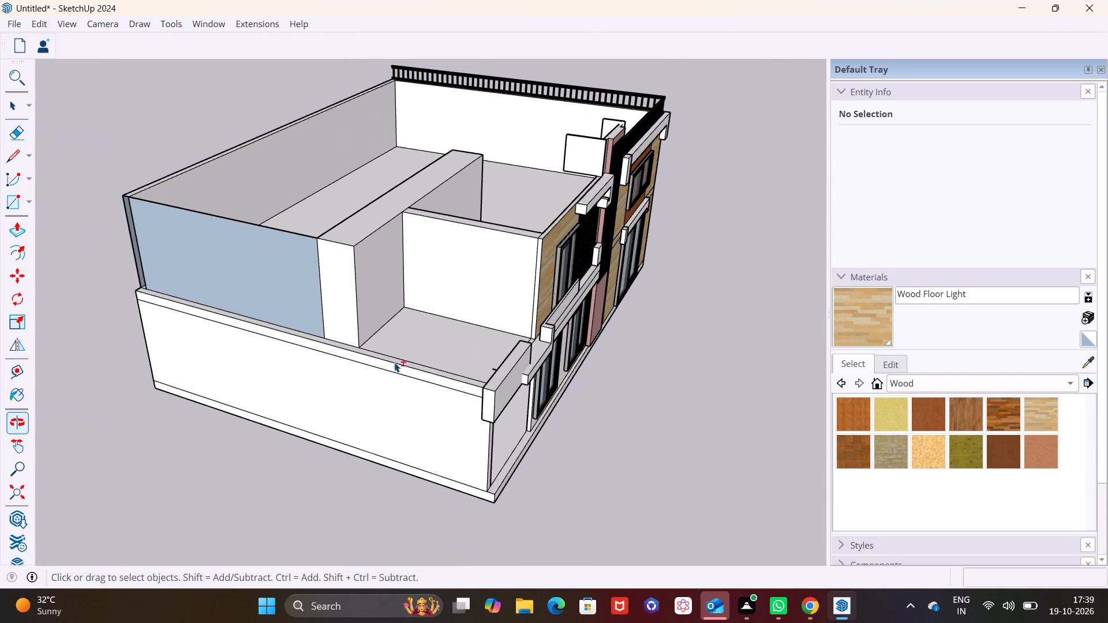
Draw a rectangle of about 3' 4 7/16" by 2' 3 3/16" on the terrace floor, along its outer side edge near the rear wall.
middle_drag(379, 343, 245, 419)
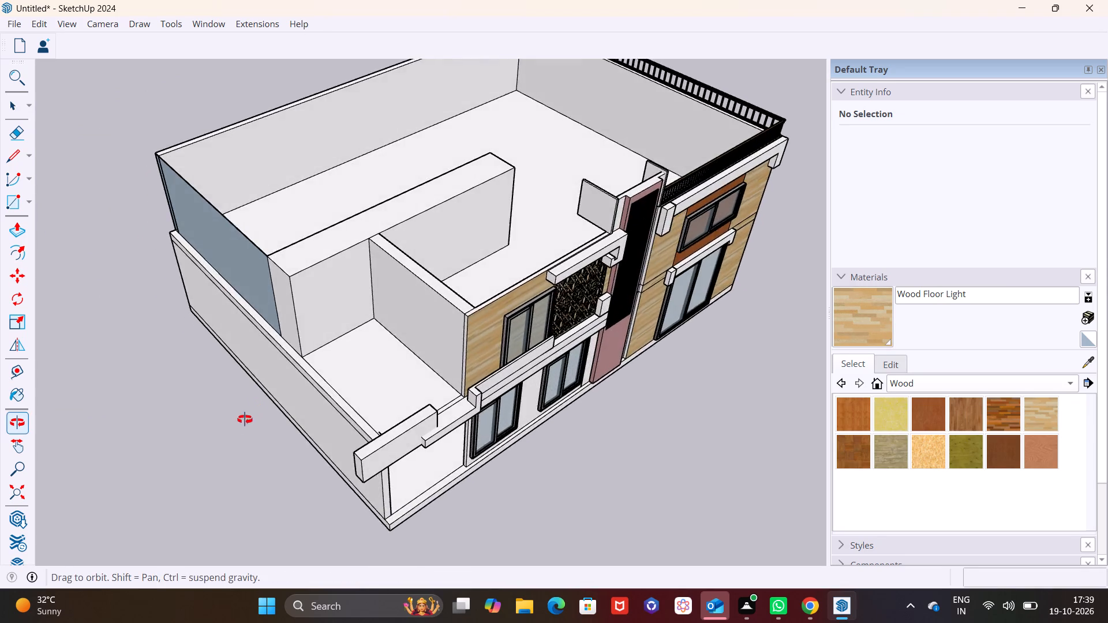
middle_drag(245, 419, 242, 419)
scroll(274, 380, up, 2)
shift+middle_drag(314, 416, 226, 370)
middle_drag(297, 361, 271, 442)
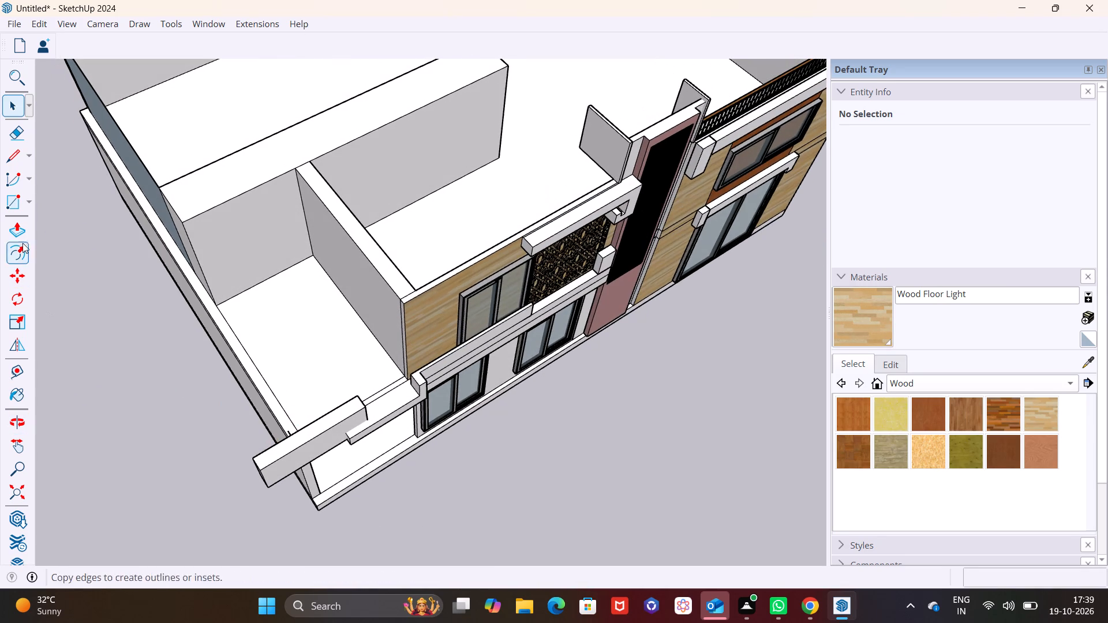
drag(25, 201, 31, 202)
click(48, 221)
scroll(262, 308, up, 3)
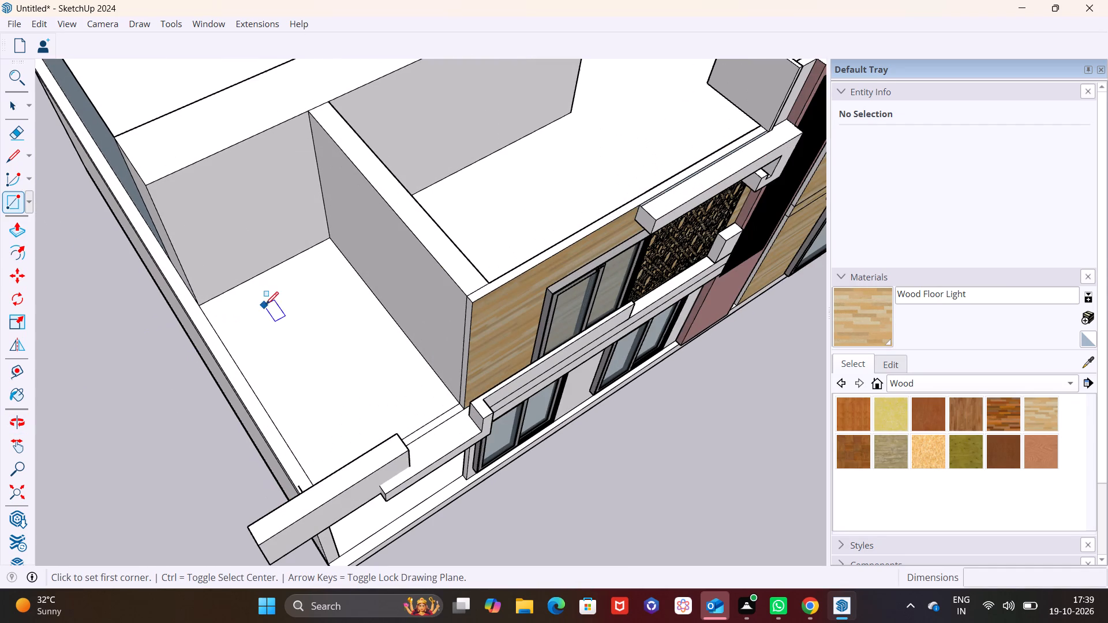
click(211, 322)
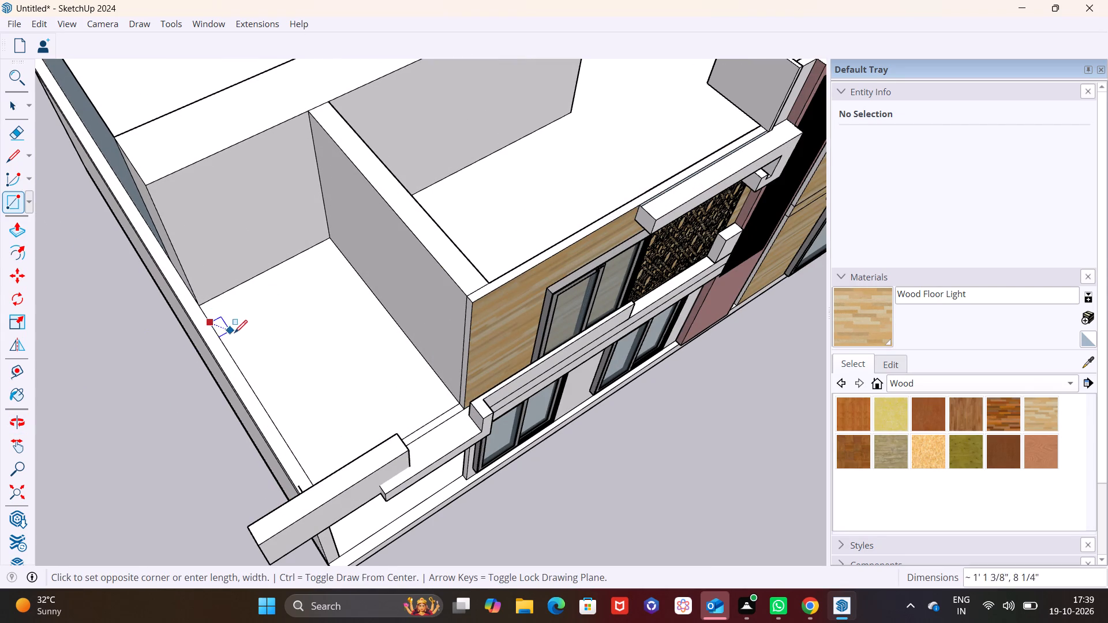
click(275, 347)
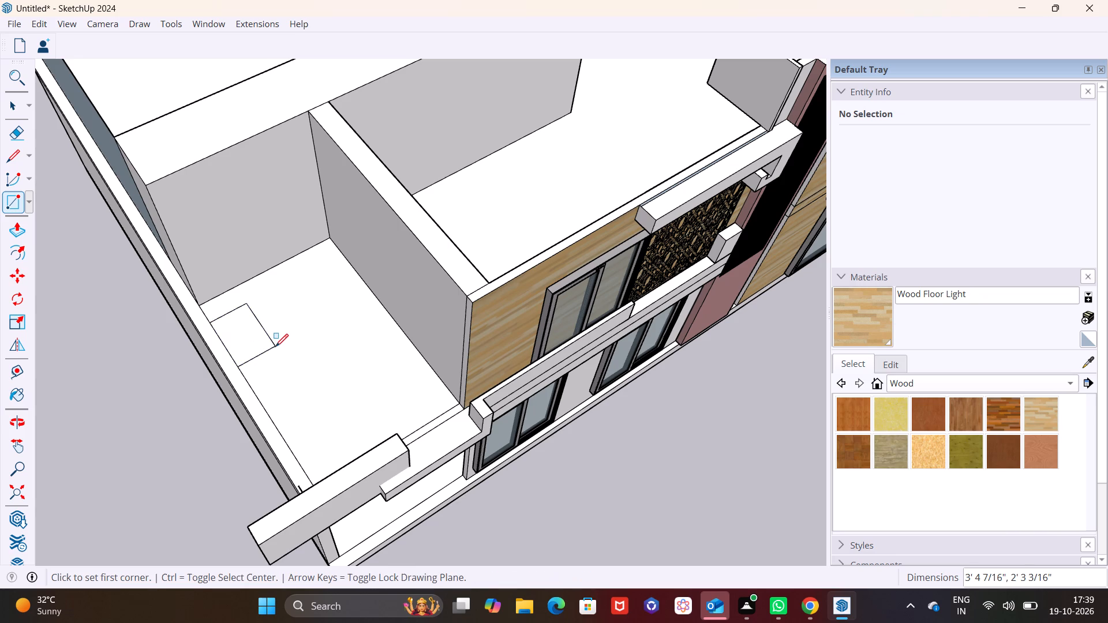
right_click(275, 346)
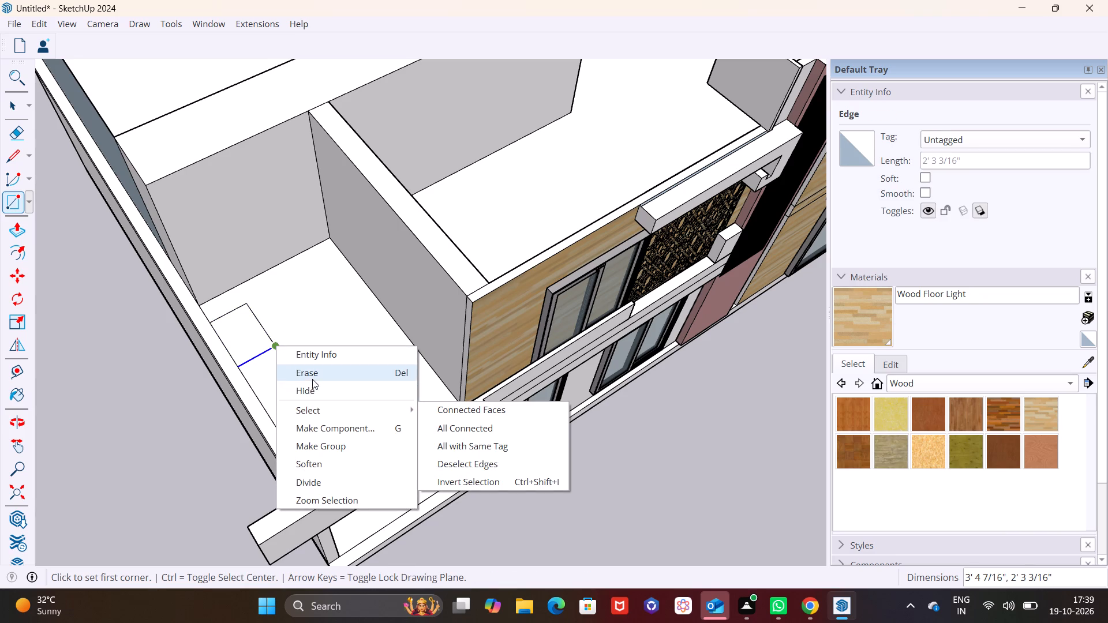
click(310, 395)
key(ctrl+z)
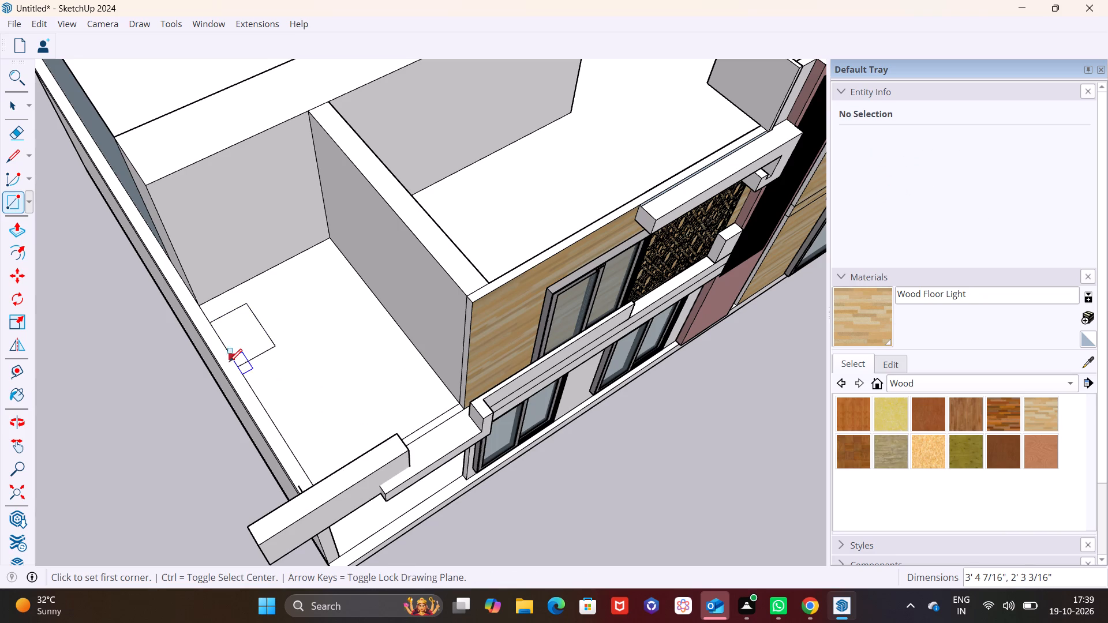
Group the floor rectangle's face together with its bounding edges.
key(space)
click(244, 344)
click(244, 343)
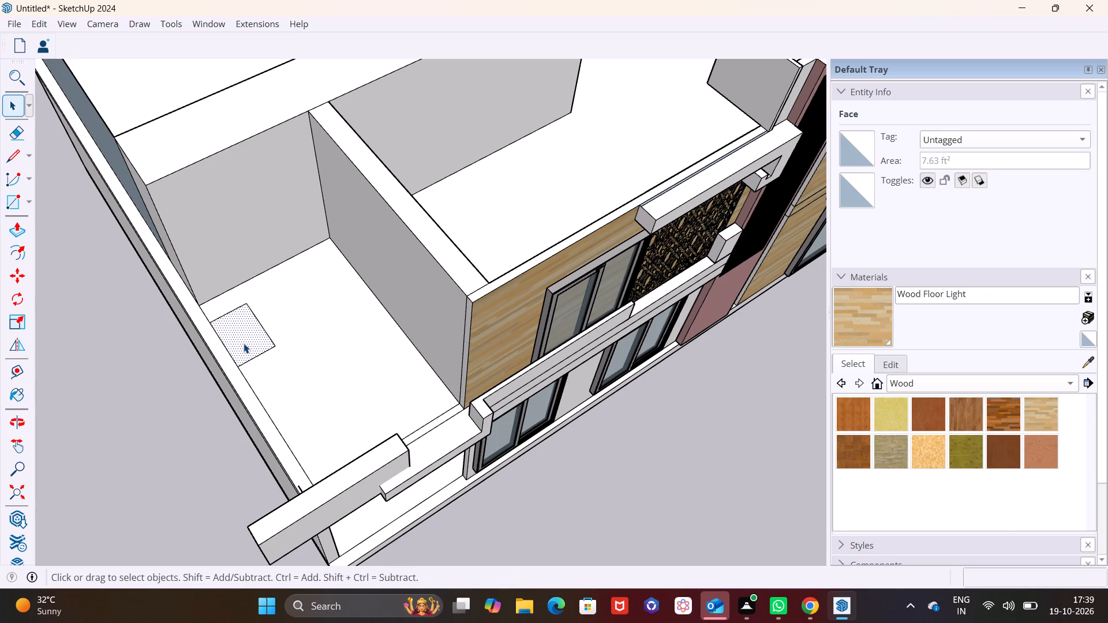
click(244, 343)
right_click(244, 343)
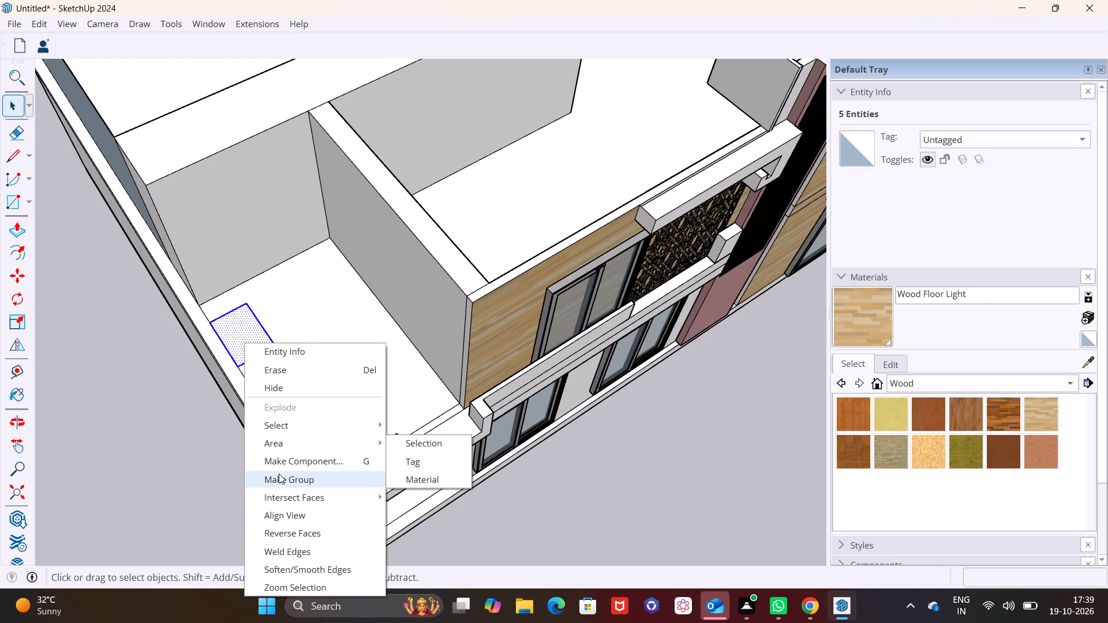
click(279, 476)
Open the rectangle's group for editing and Push/Pull its face up 10' into a column.
double_click(242, 348)
click(242, 341)
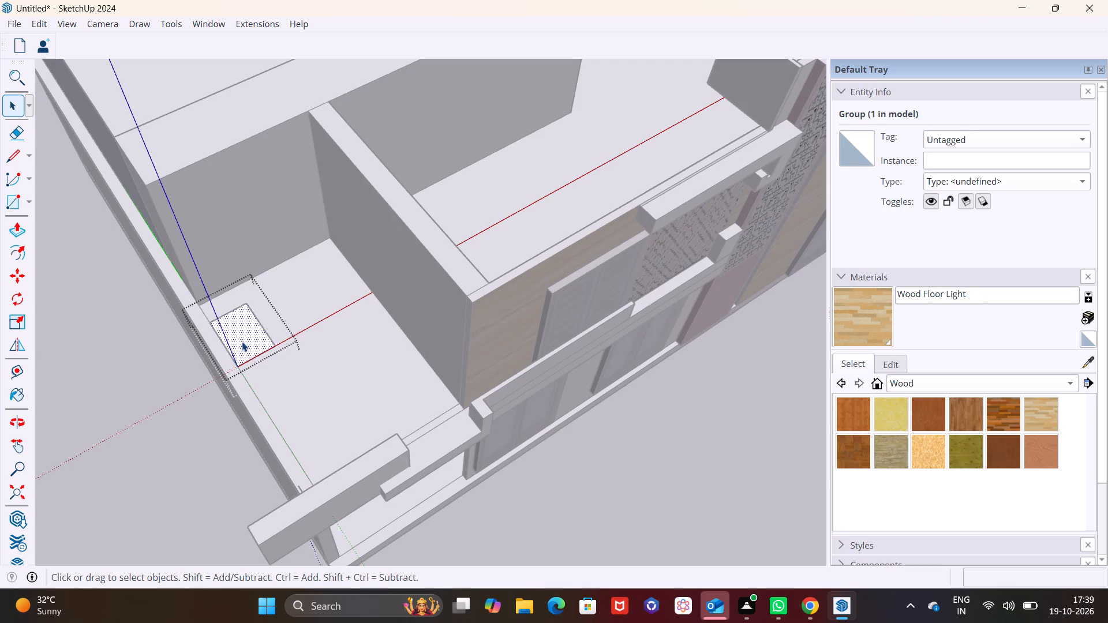
click(18, 230)
click(232, 326)
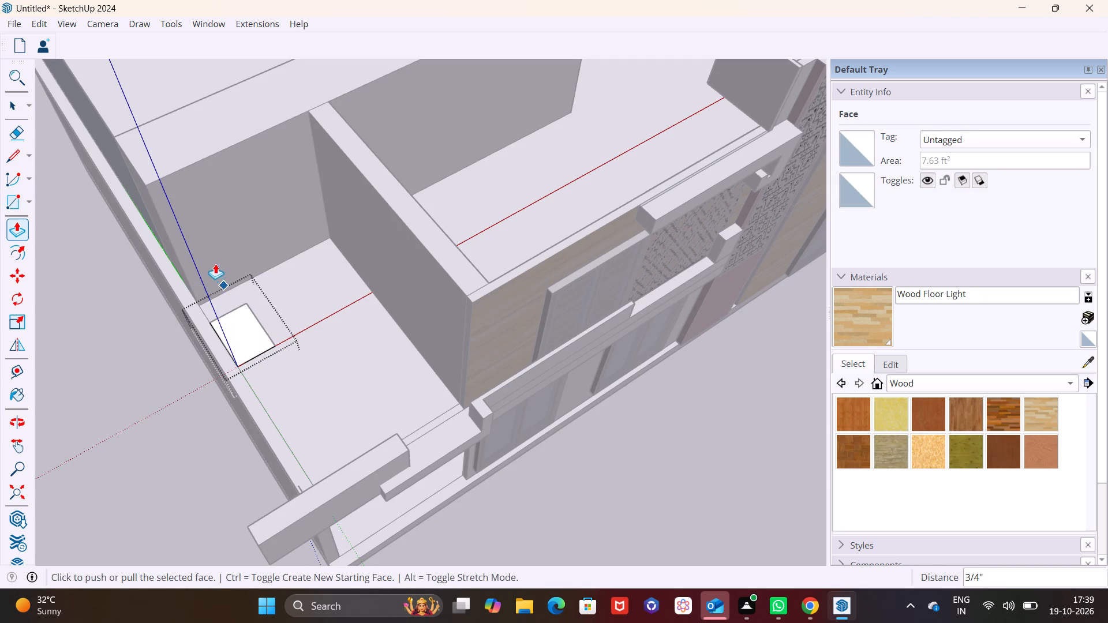
click(228, 339)
key(space)
click(245, 336)
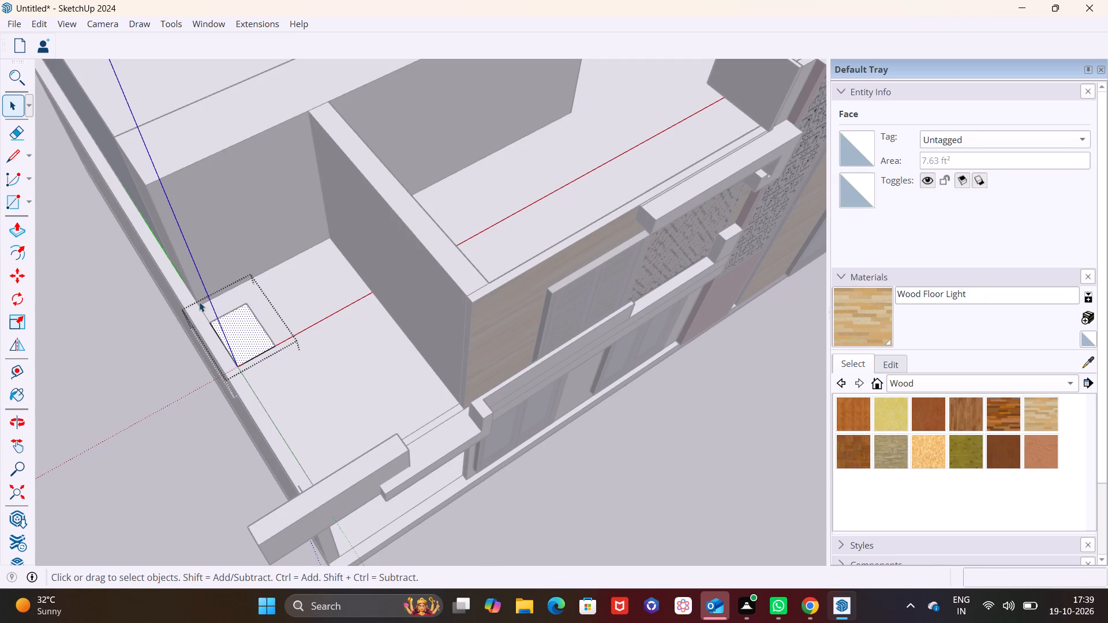
click(16, 229)
click(254, 333)
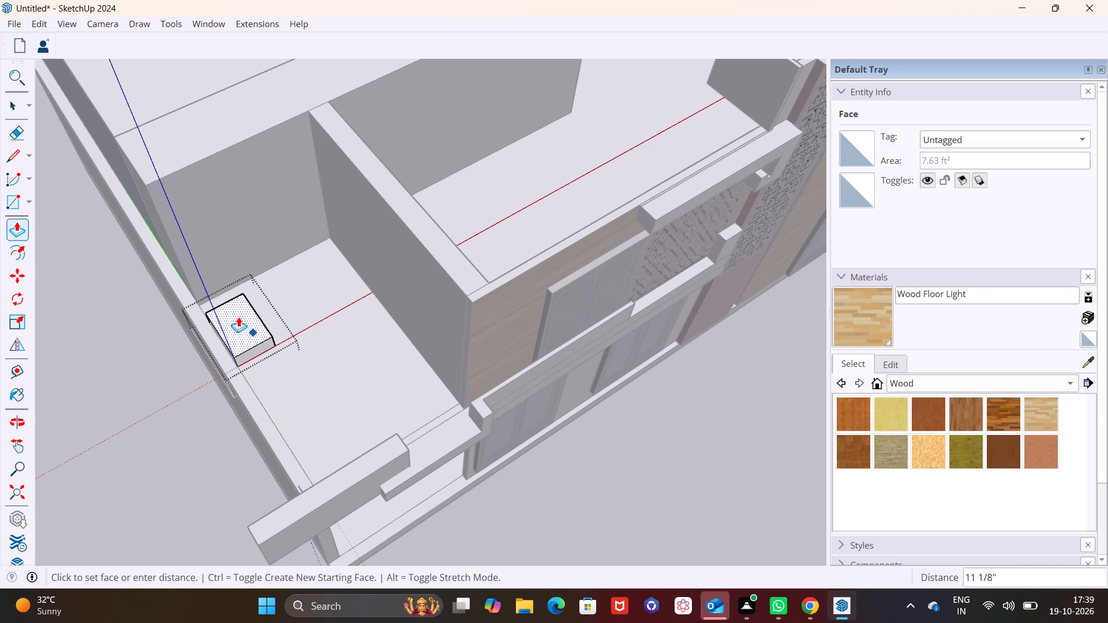
click(372, 184)
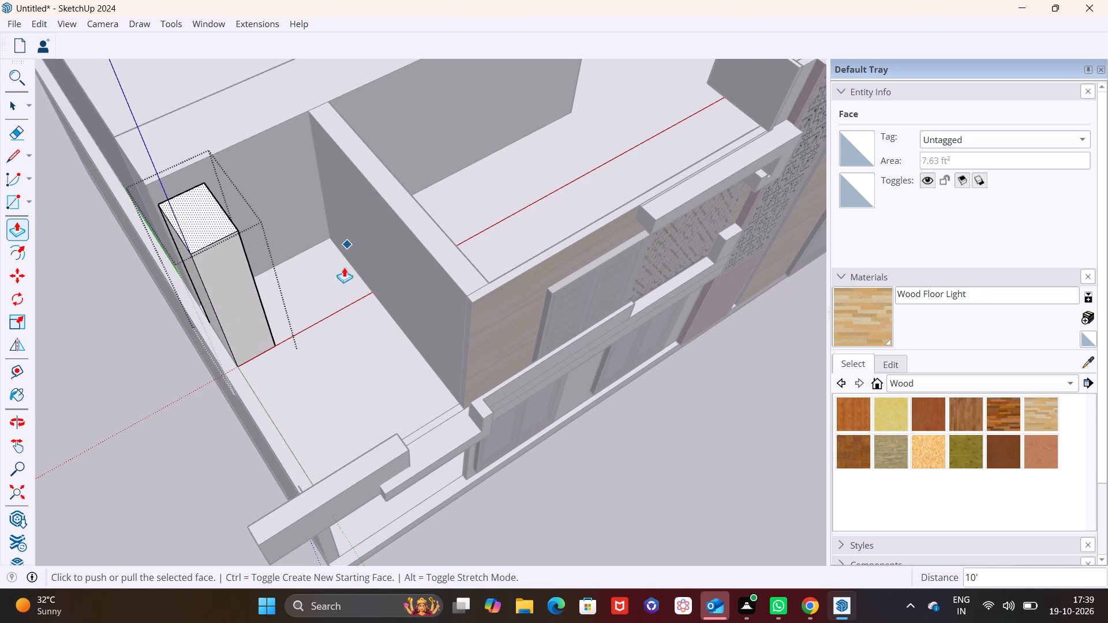
Push the column's narrow front-facing side inward slightly to make it slimmer, and close the group.
scroll(354, 317, down, 3)
key(space)
click(328, 356)
middle_drag(339, 373, 435, 212)
middle_drag(239, 350, 328, 351)
click(338, 326)
triple_click(331, 273)
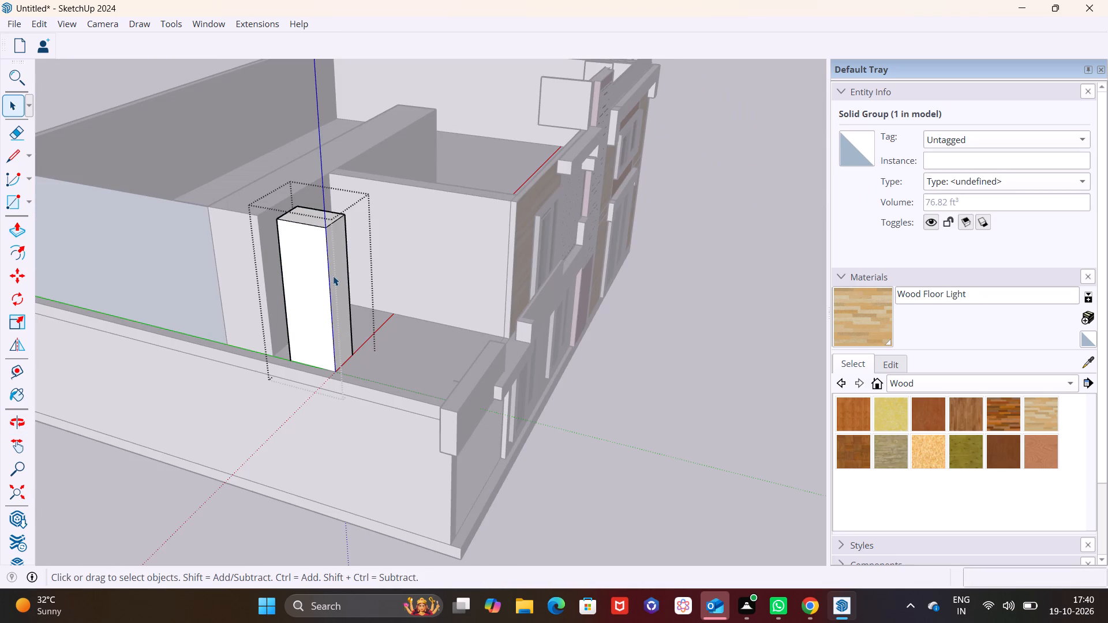
click(332, 284)
click(344, 293)
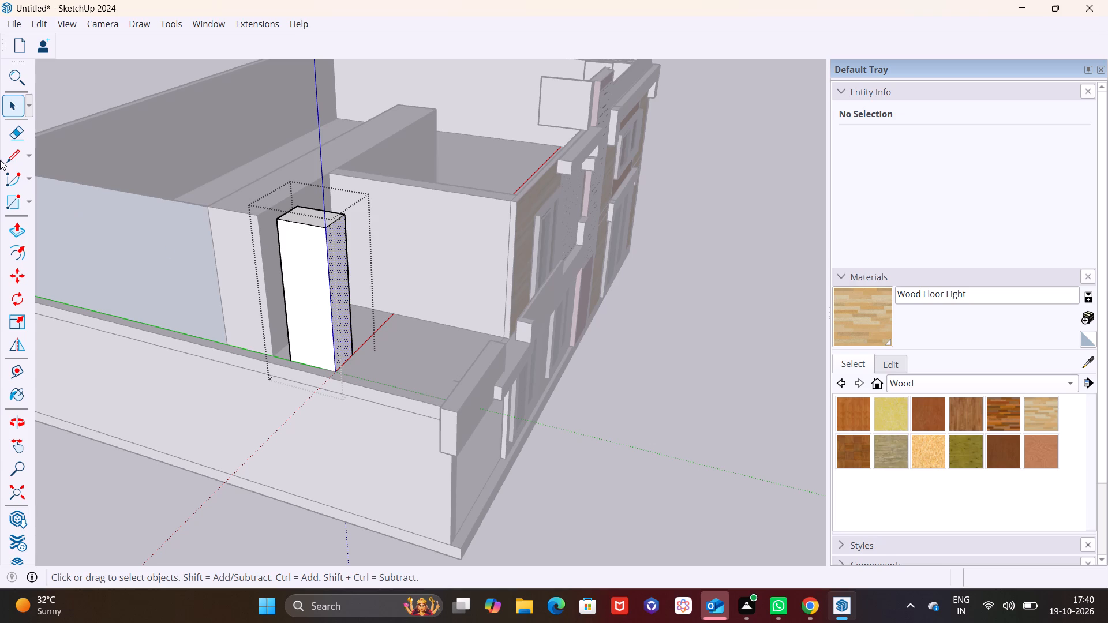
click(23, 229)
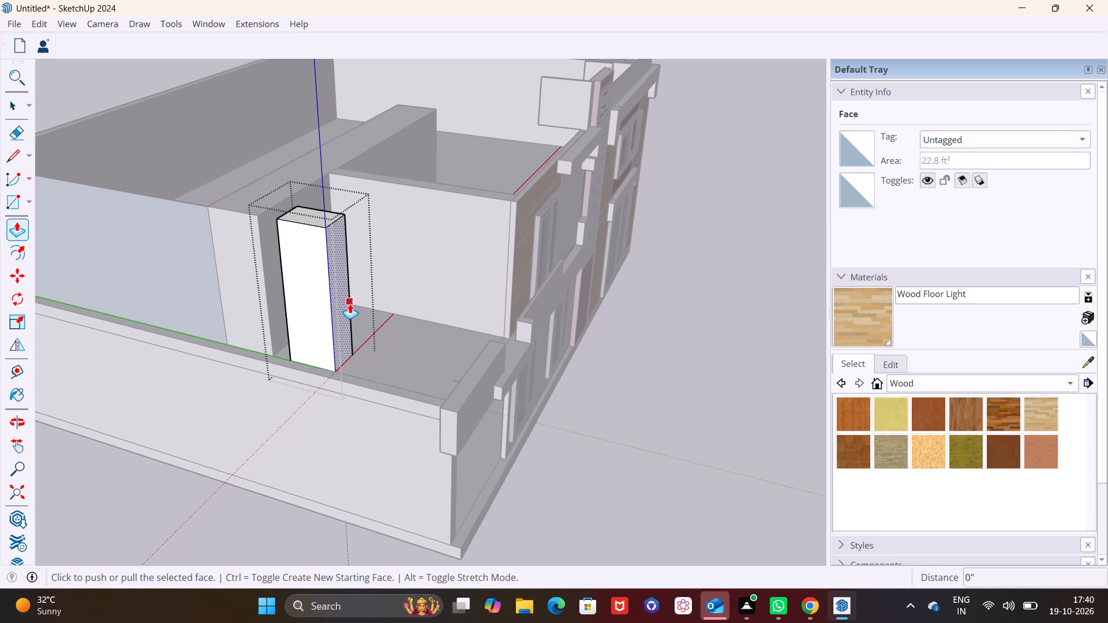
click(350, 303)
click(339, 301)
key(space)
click(386, 351)
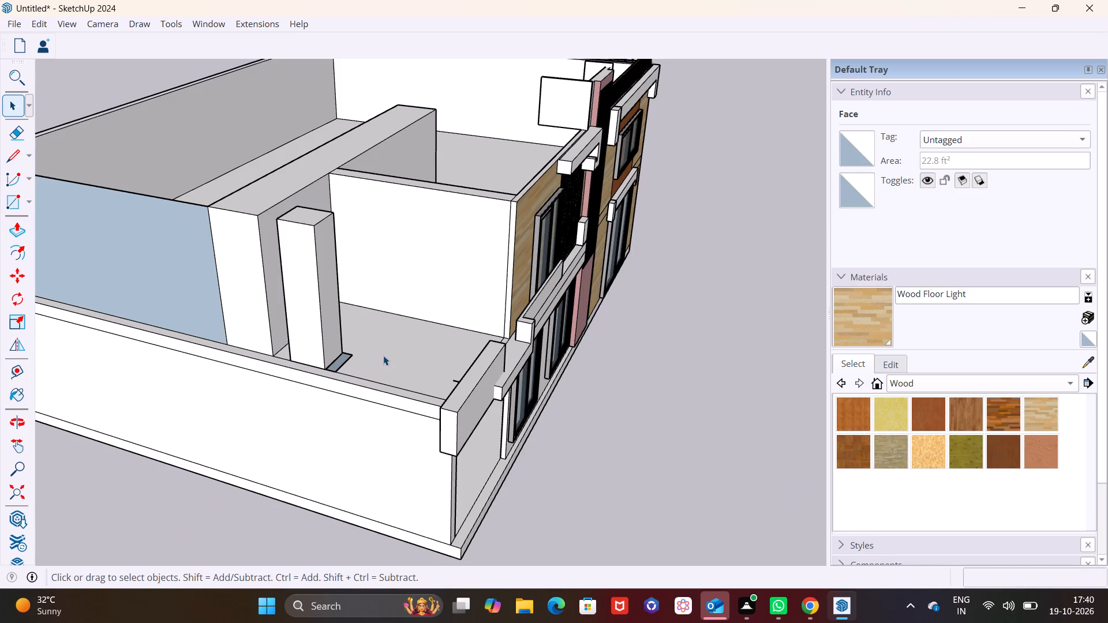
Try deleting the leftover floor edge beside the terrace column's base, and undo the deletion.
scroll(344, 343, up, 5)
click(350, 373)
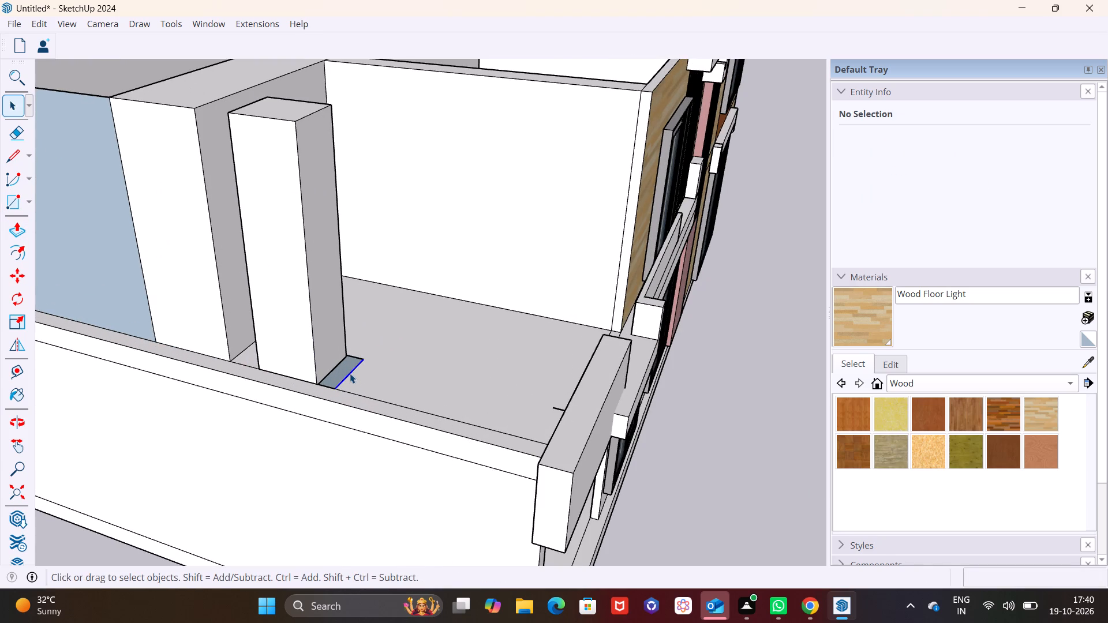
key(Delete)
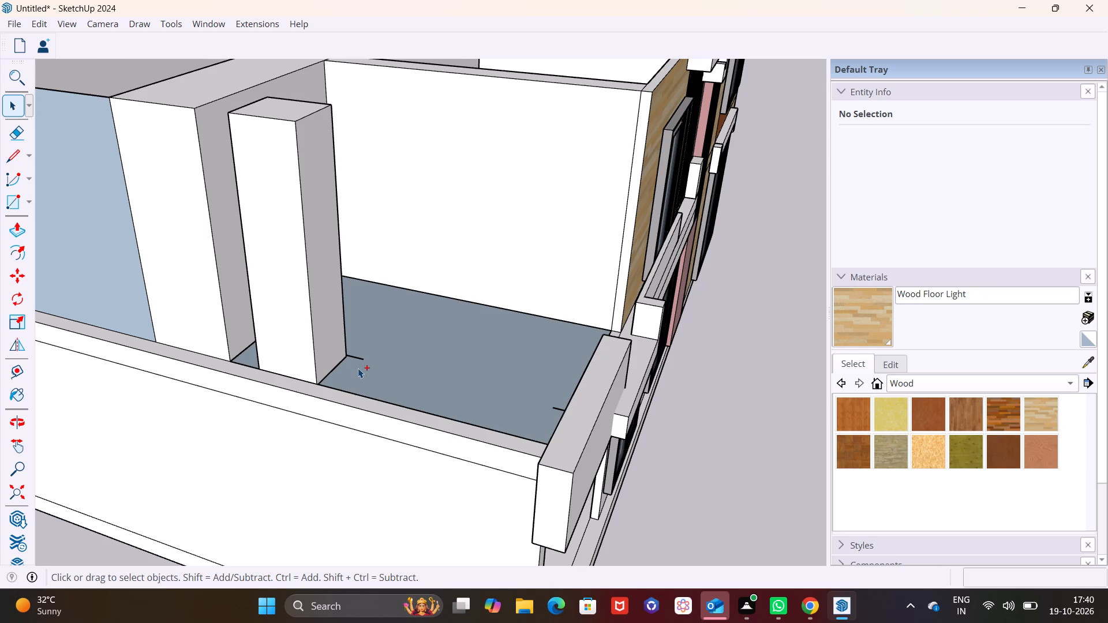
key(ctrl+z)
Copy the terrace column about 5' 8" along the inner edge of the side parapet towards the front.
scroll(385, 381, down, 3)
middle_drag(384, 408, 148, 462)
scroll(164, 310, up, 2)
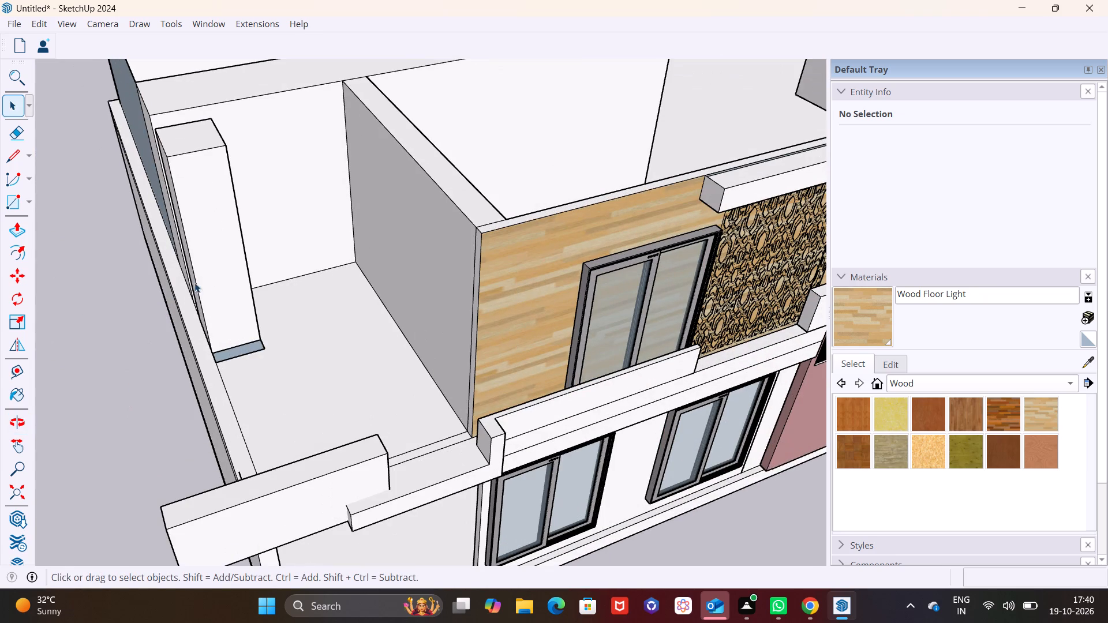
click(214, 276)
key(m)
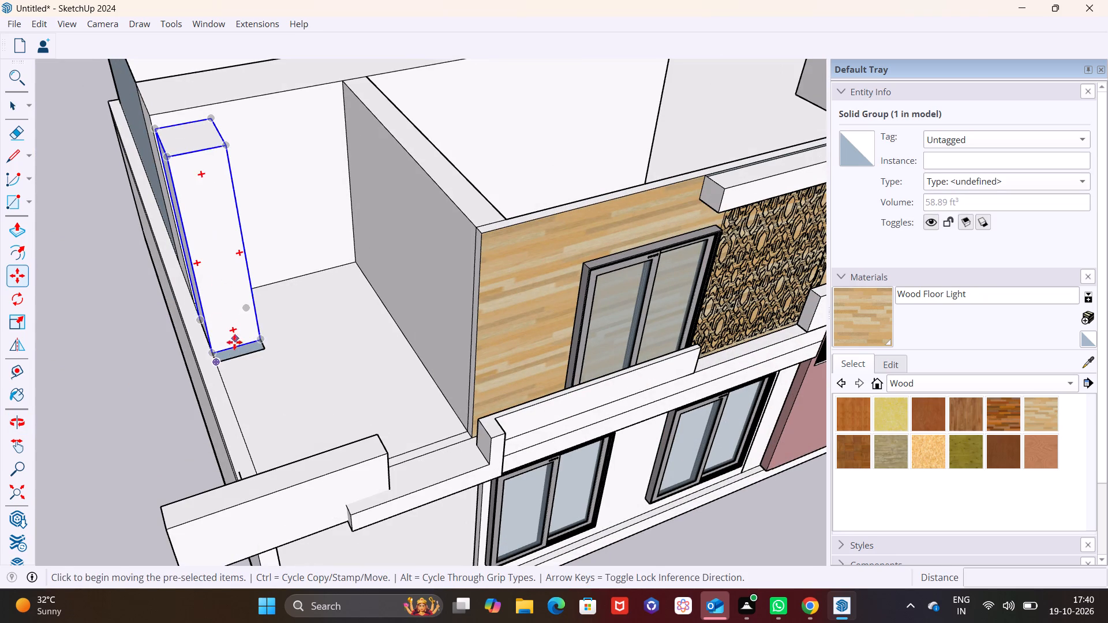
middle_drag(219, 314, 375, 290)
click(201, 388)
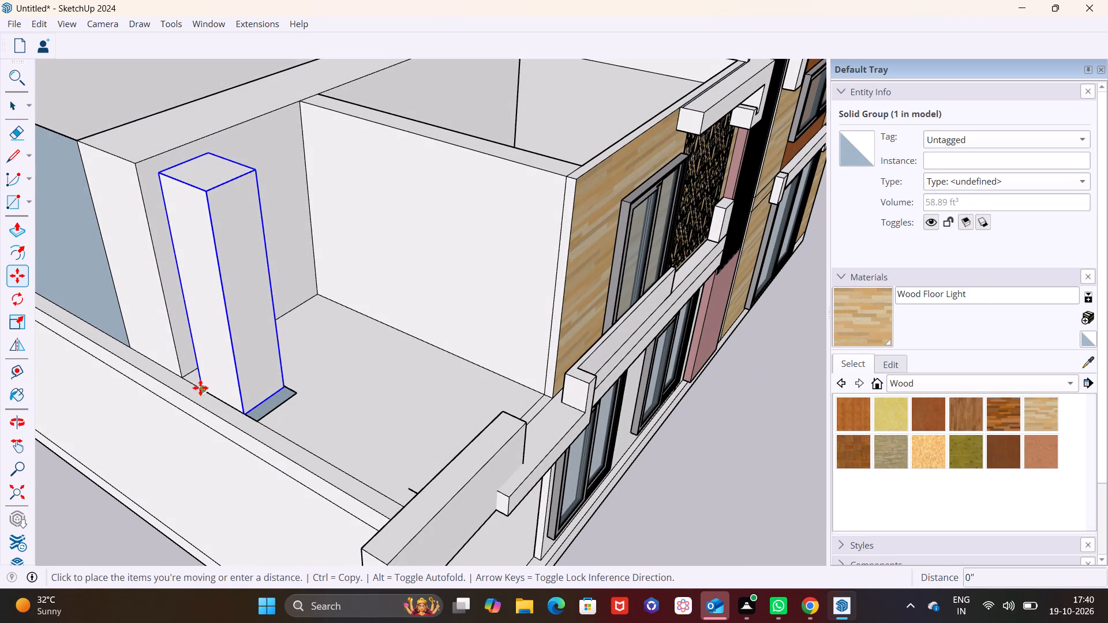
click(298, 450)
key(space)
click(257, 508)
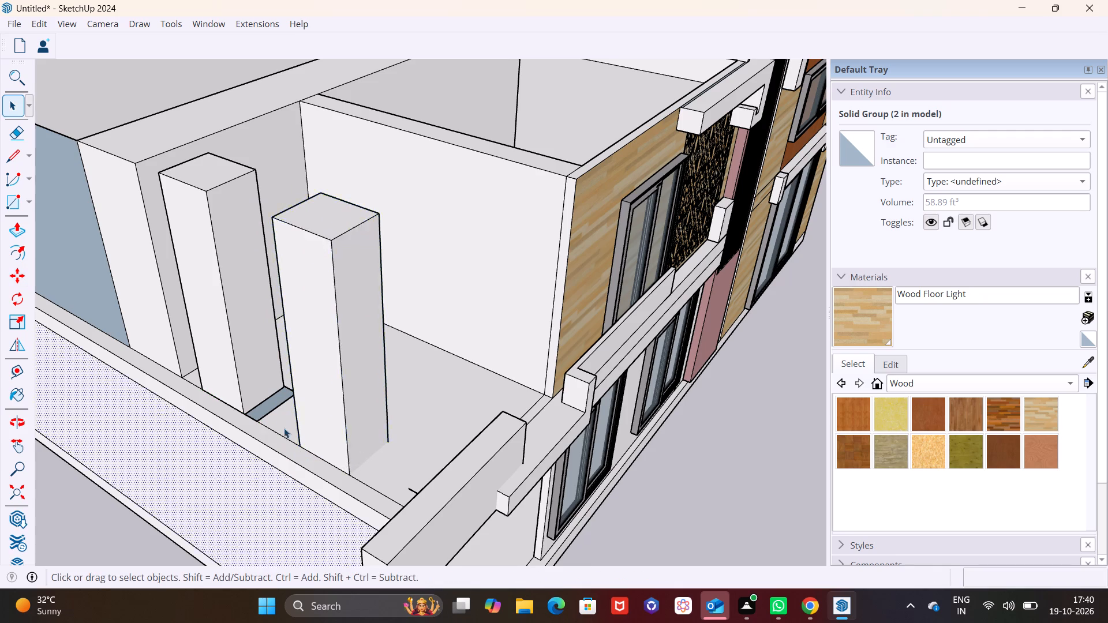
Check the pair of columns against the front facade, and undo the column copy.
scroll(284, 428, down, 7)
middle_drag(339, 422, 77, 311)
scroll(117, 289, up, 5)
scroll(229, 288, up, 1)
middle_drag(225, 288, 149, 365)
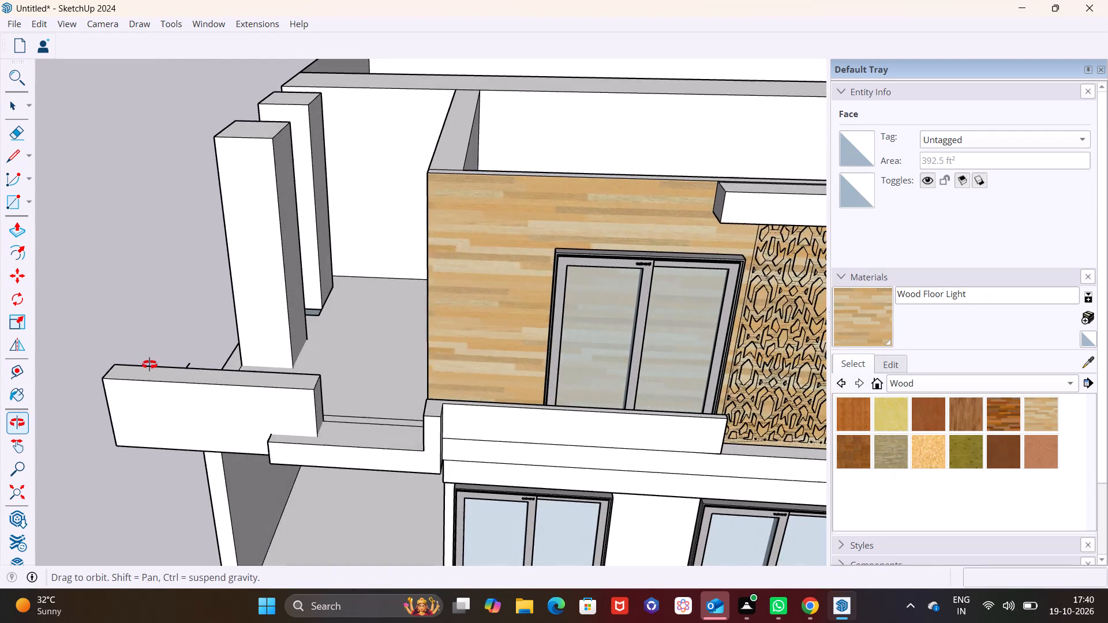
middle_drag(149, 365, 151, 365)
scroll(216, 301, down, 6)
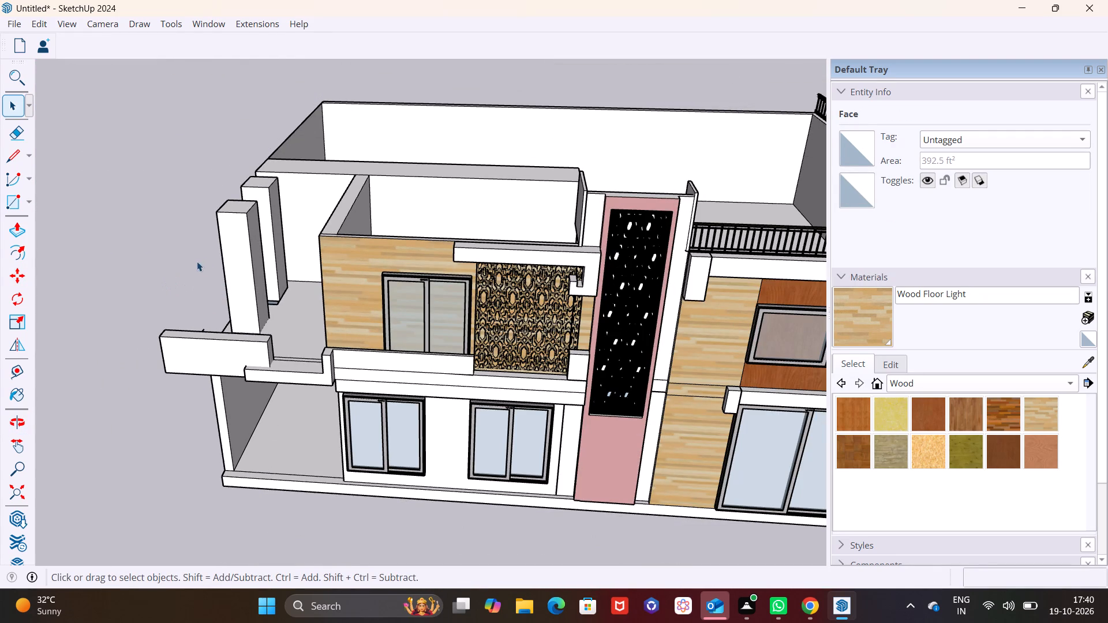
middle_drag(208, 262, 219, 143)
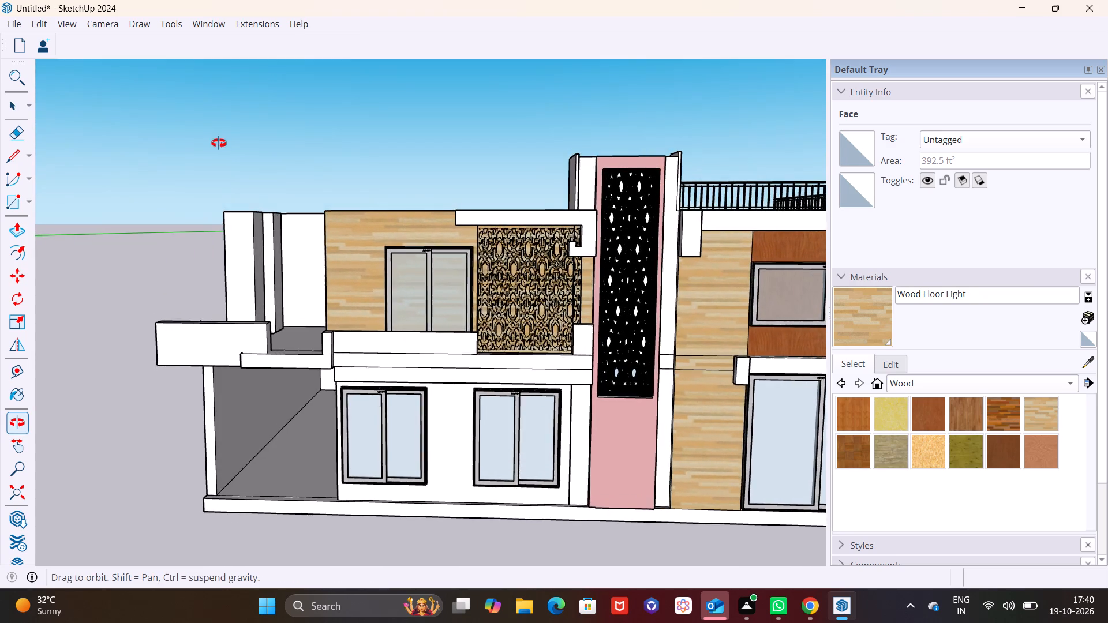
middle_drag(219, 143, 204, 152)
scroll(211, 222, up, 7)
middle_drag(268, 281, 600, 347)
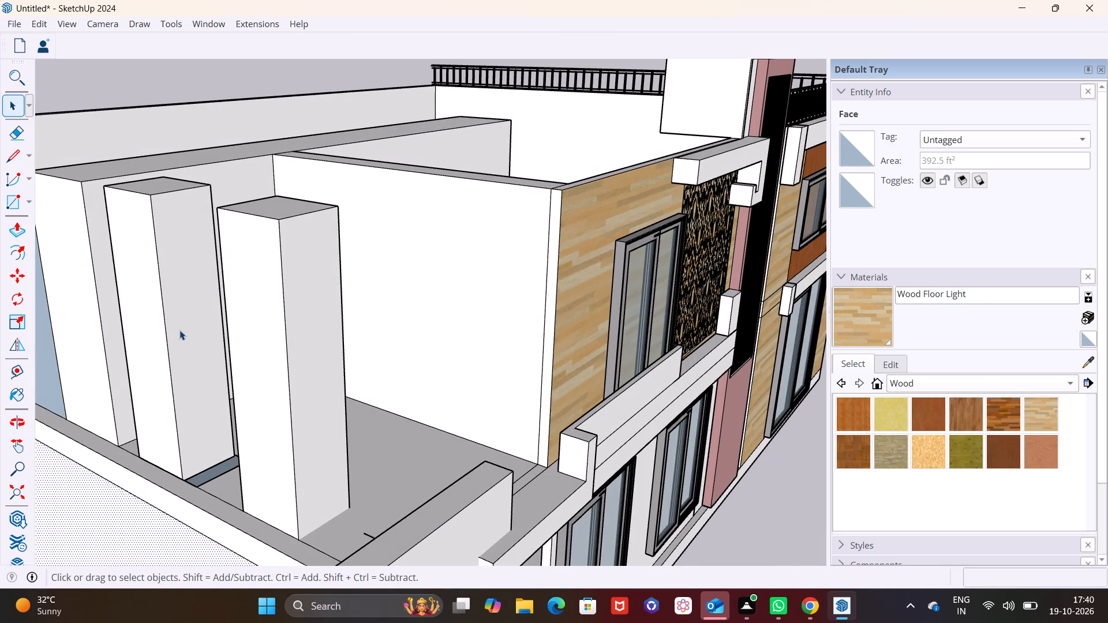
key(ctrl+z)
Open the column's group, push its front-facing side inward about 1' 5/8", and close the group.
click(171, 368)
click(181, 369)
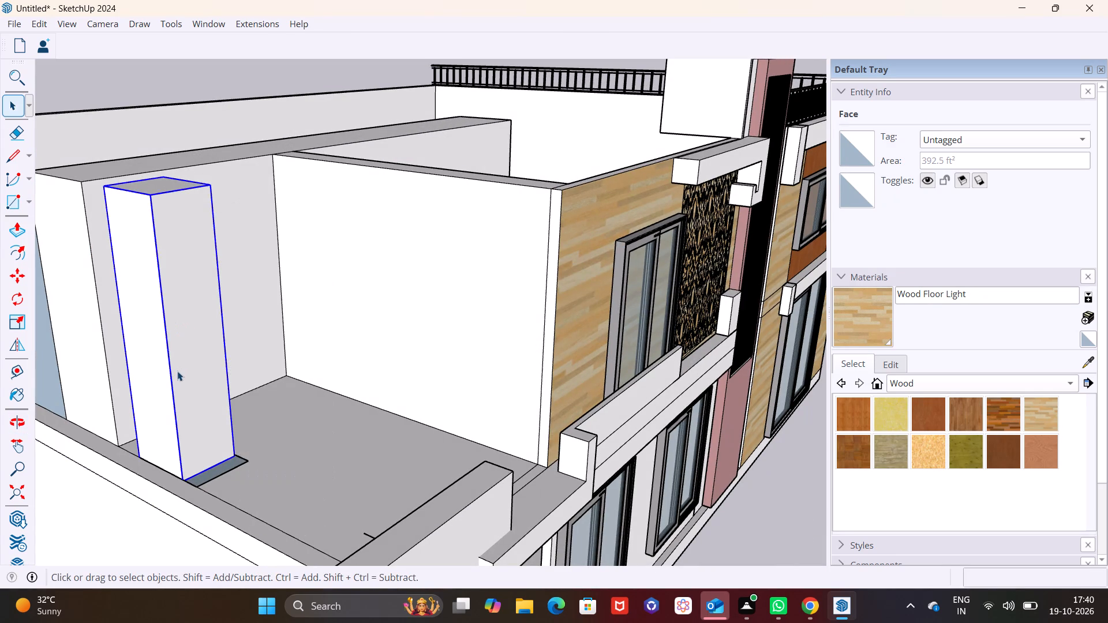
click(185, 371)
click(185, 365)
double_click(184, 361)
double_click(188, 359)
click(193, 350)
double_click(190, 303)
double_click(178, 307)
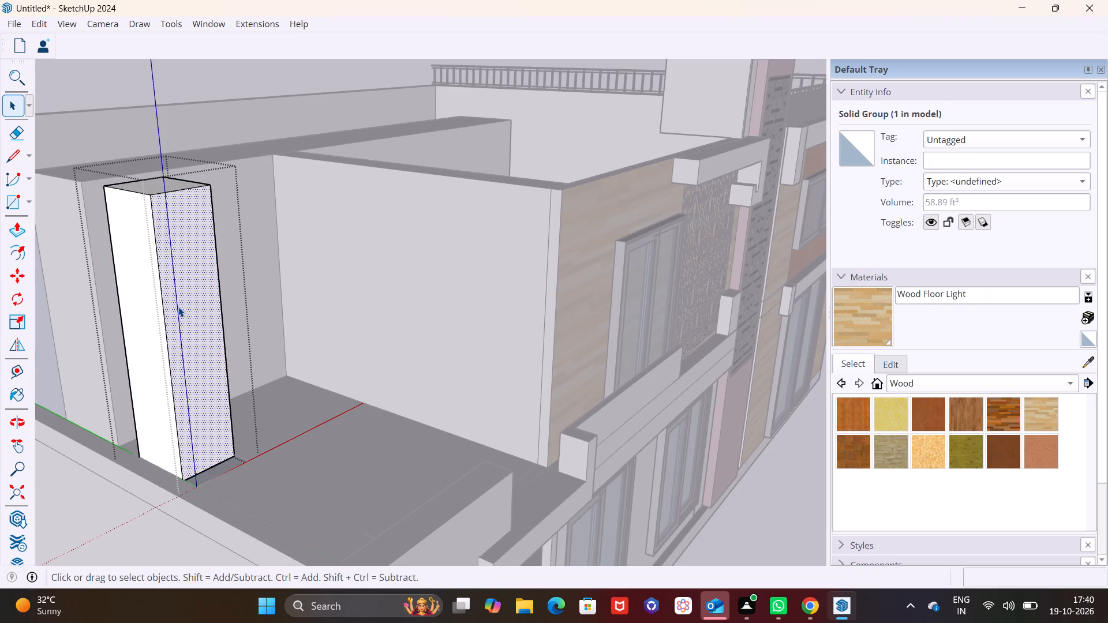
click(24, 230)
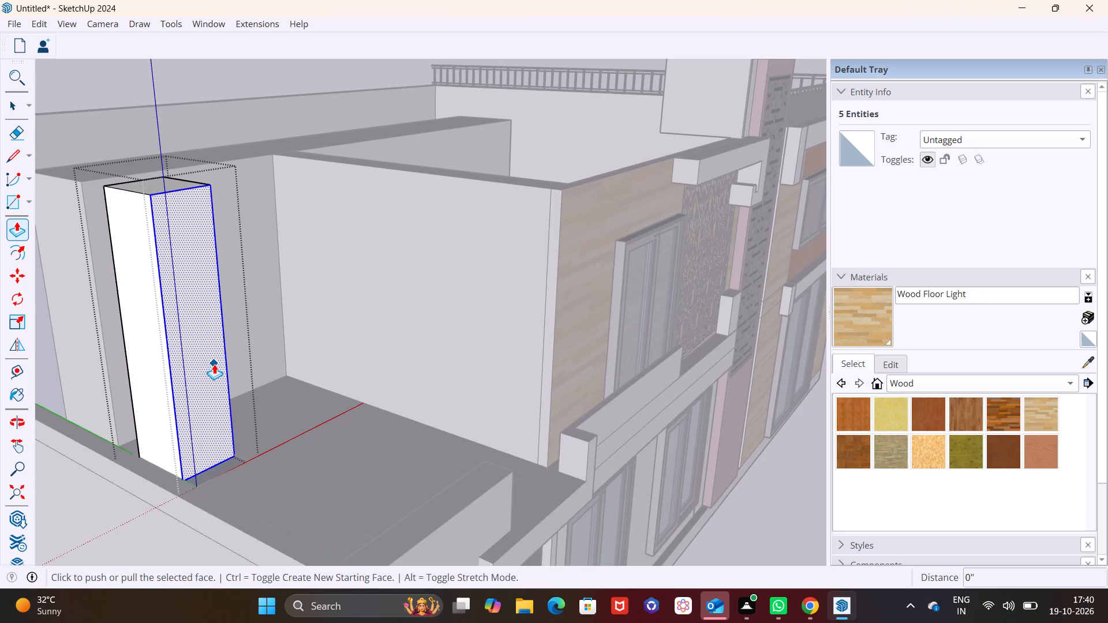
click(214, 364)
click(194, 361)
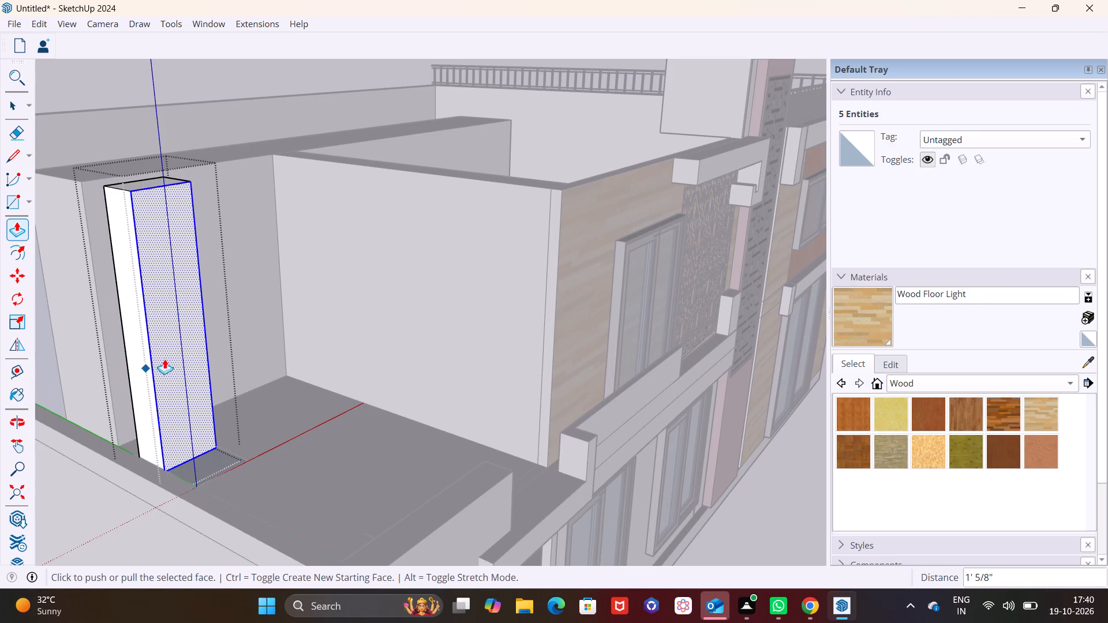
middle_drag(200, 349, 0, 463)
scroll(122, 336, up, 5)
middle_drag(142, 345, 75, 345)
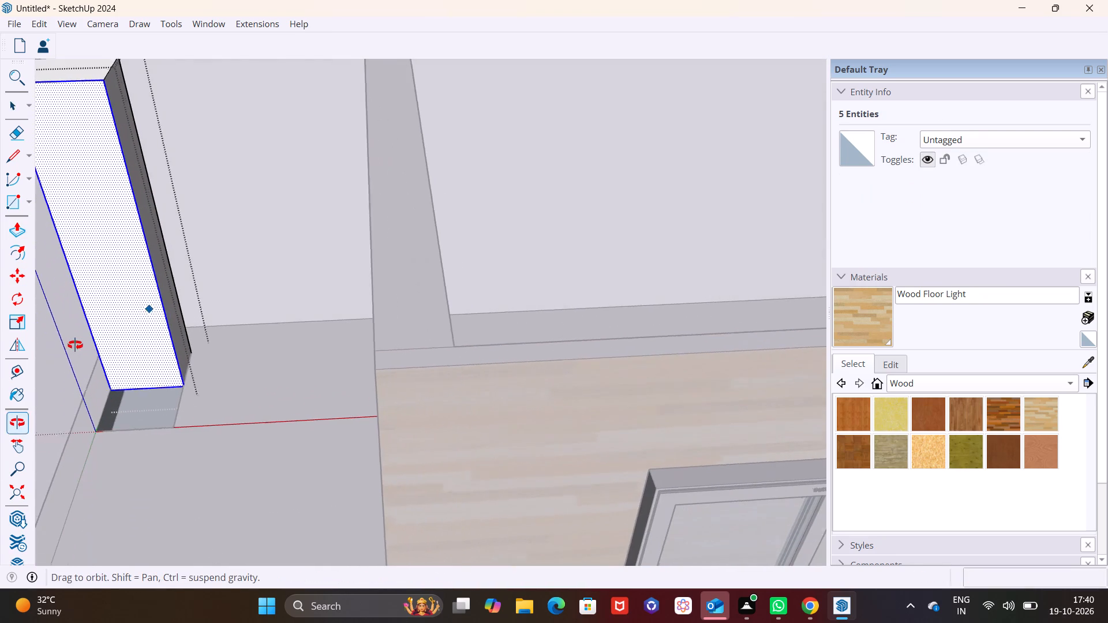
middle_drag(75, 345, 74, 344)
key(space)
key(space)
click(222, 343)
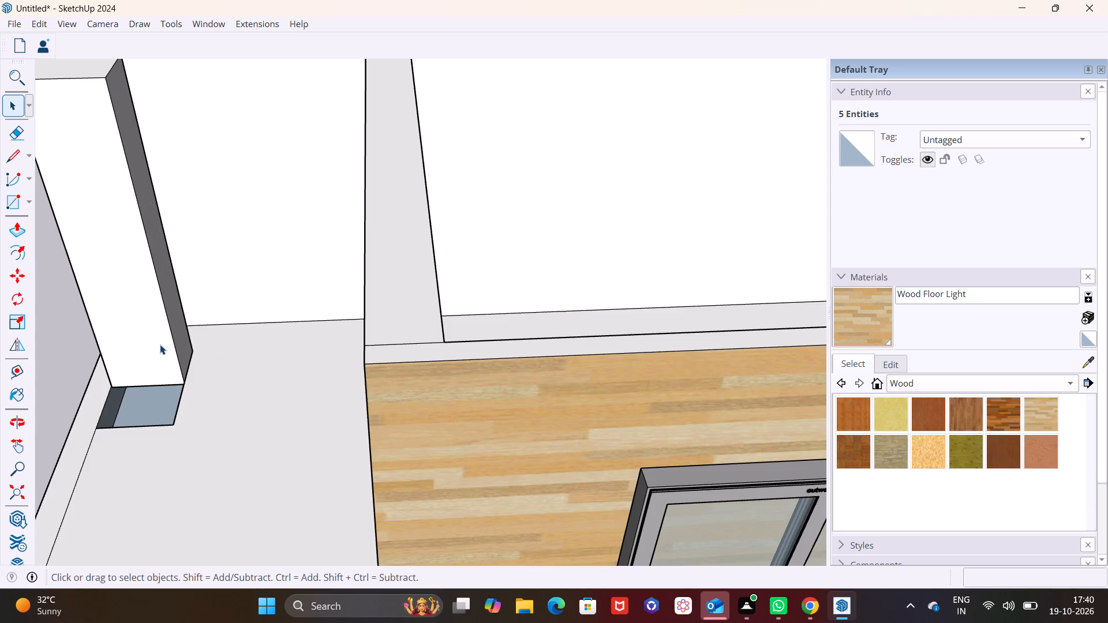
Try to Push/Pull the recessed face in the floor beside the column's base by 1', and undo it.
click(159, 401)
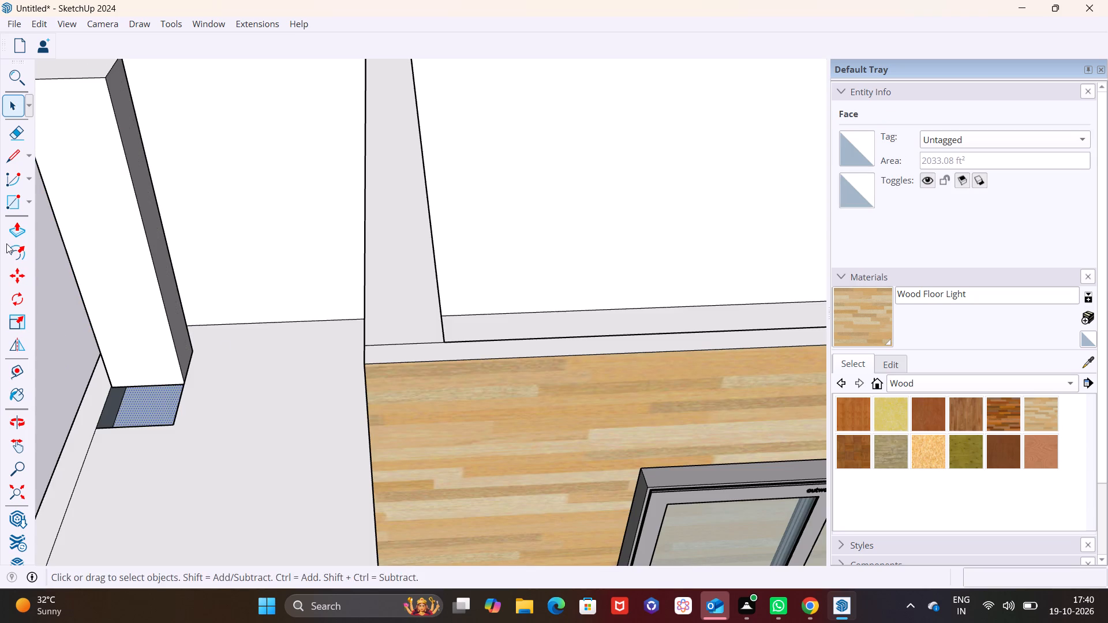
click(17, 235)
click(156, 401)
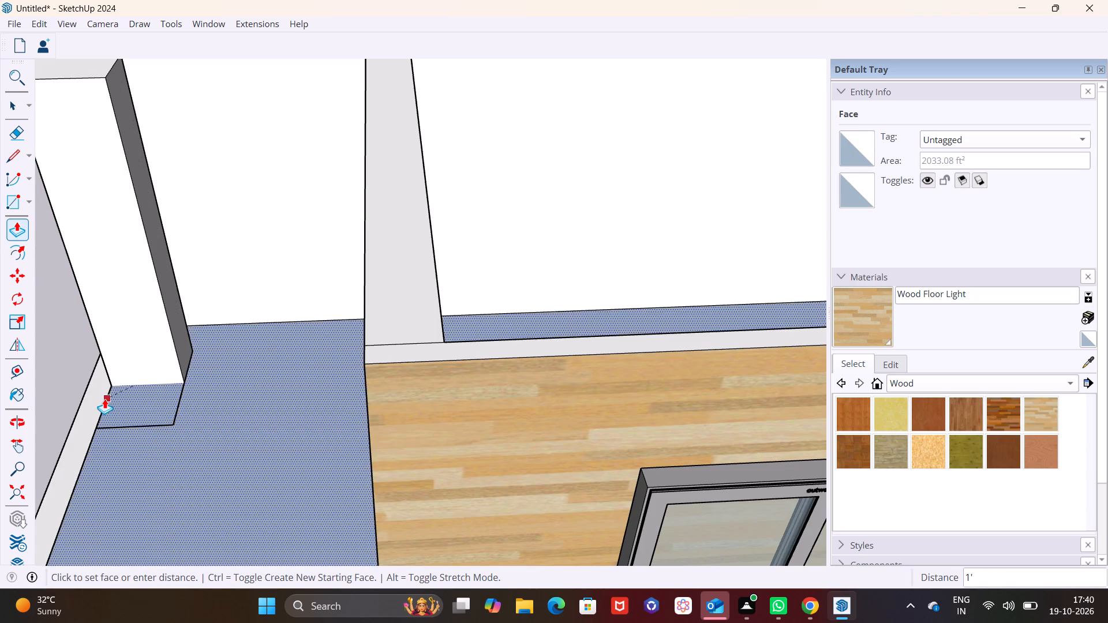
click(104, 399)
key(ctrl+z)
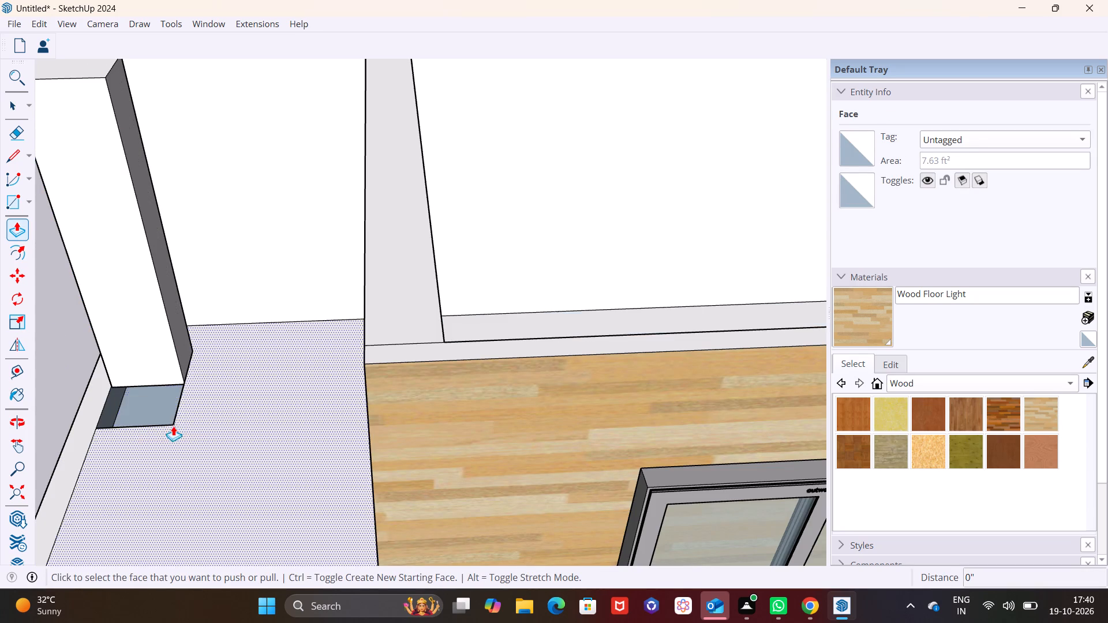
Undo the column's slimming, extrusion and grouping, back to before its floor rectangle was drawn.
key(ctrl+z)
key(ctrl+z)
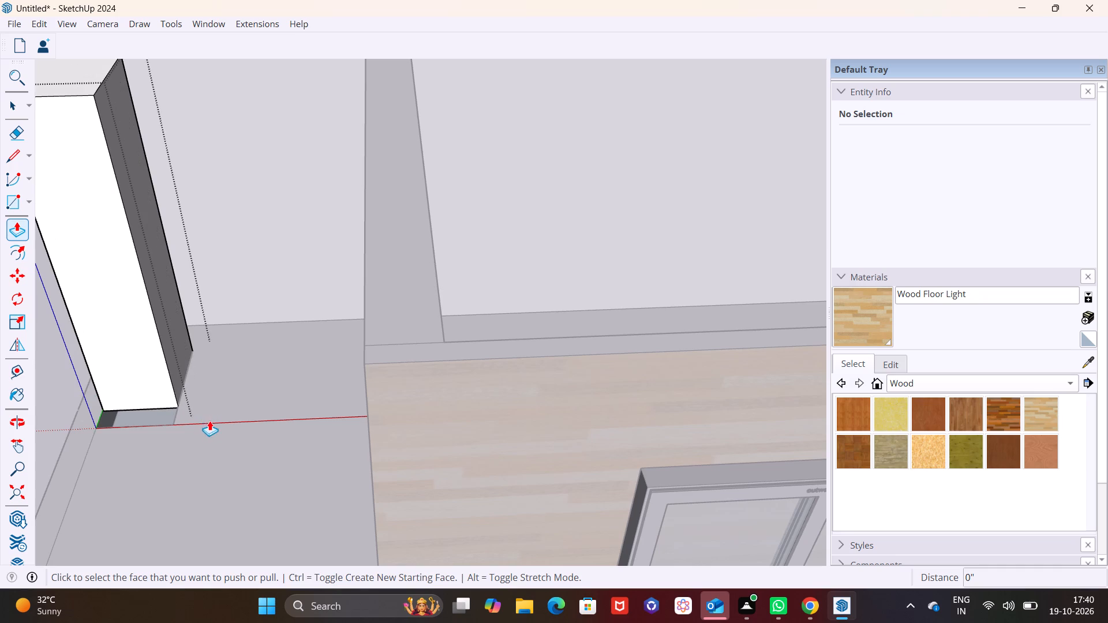
key(ctrl+z)
key(ctrl+z)
key(ctrl+z)
key(ctrl+z)
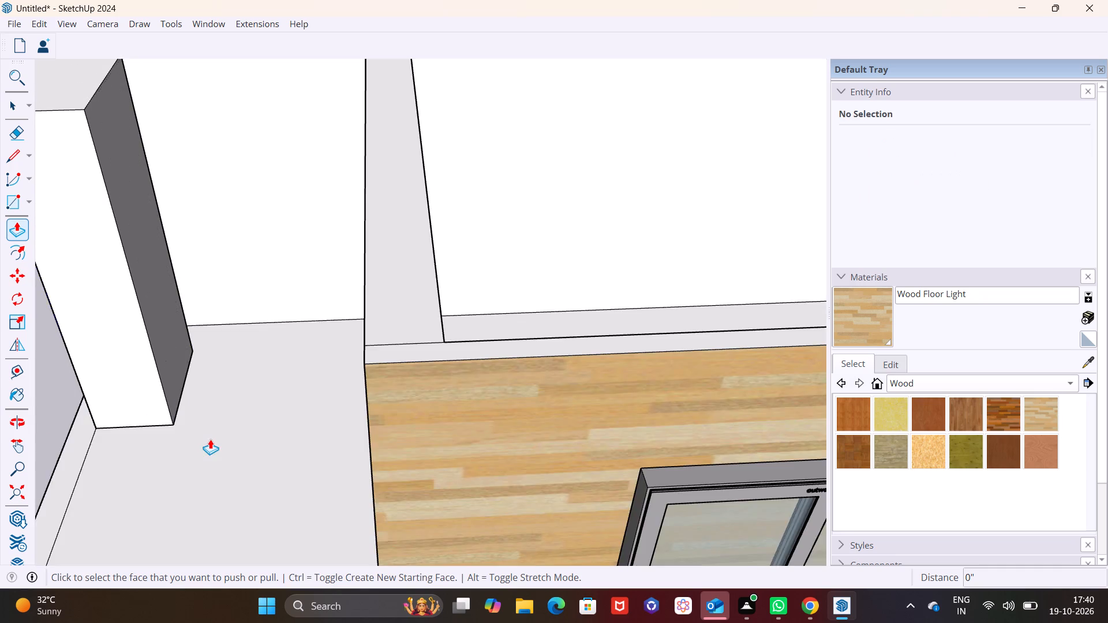
key(ctrl+z)
key(ctrl+z)
key(ctrl+z)
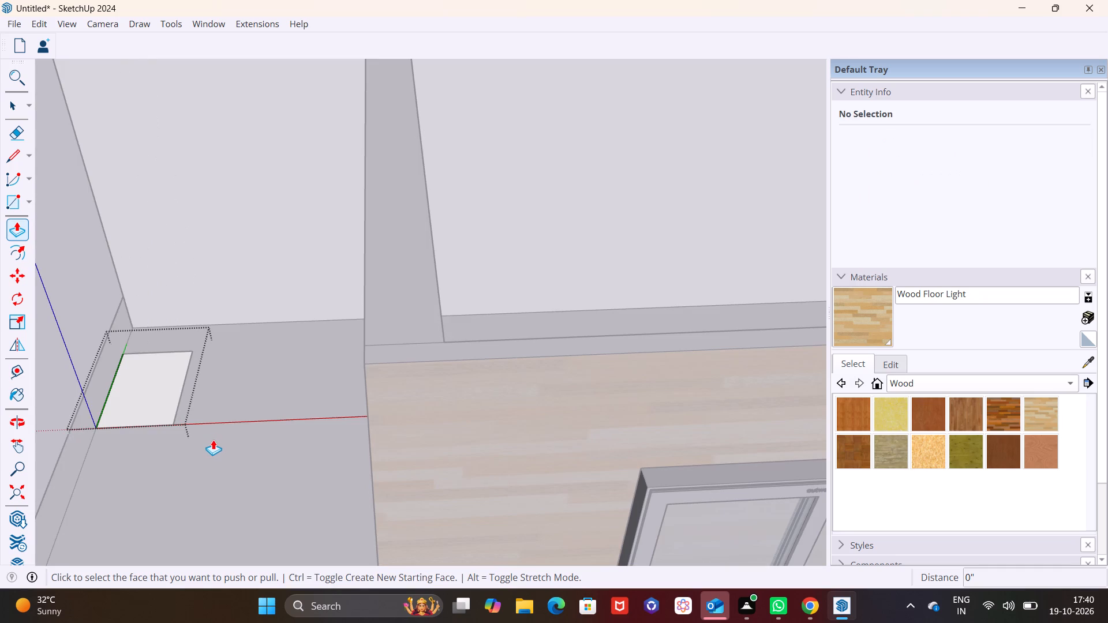
key(ctrl+z)
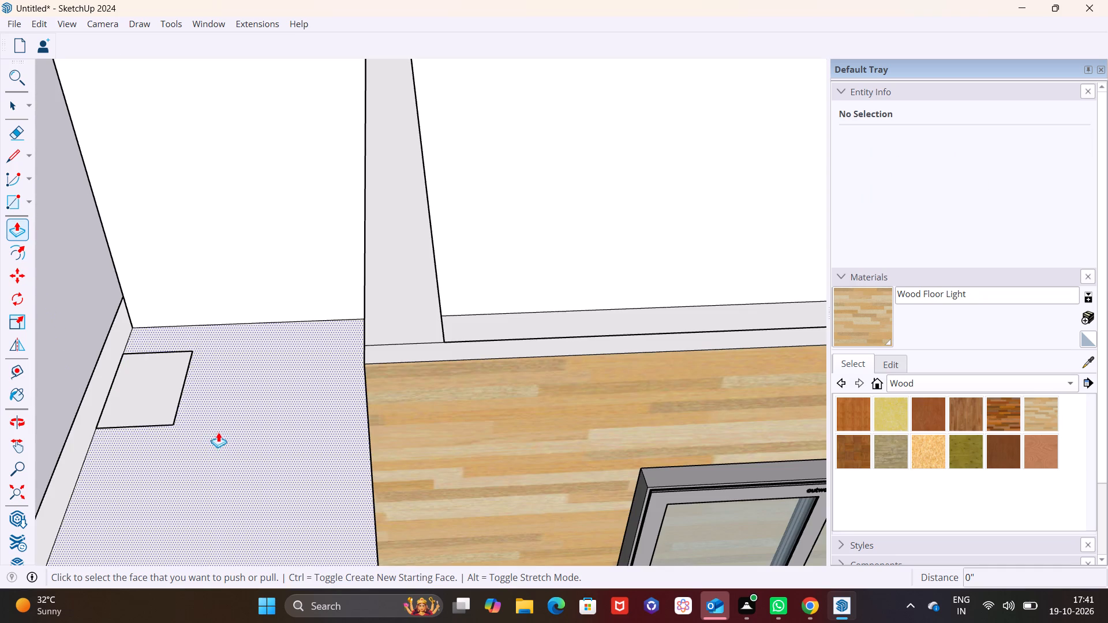
key(ctrl+z)
key(ctrl+z)
Draw a rectangle of about 1' 10 3/8" by 1' 7 3/4" on the terrace floor, along the outer side edge near the rear wall.
scroll(190, 394, down, 7)
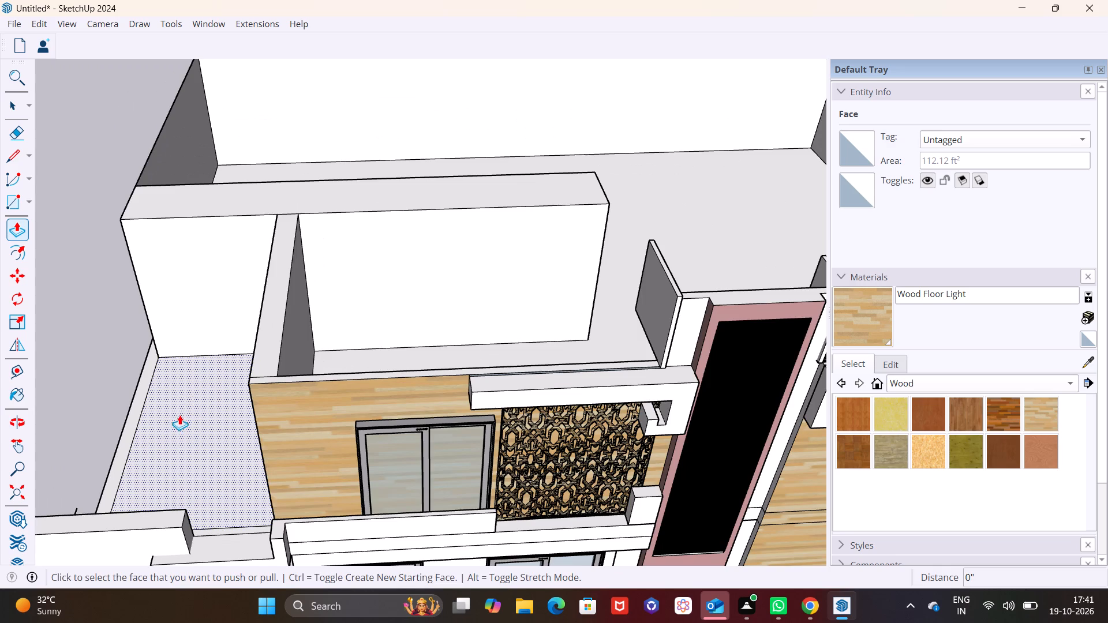
middle_drag(178, 418, 428, 383)
shift+middle_drag(253, 478, 315, 288)
scroll(306, 399, up, 1)
middle_drag(305, 397, 298, 372)
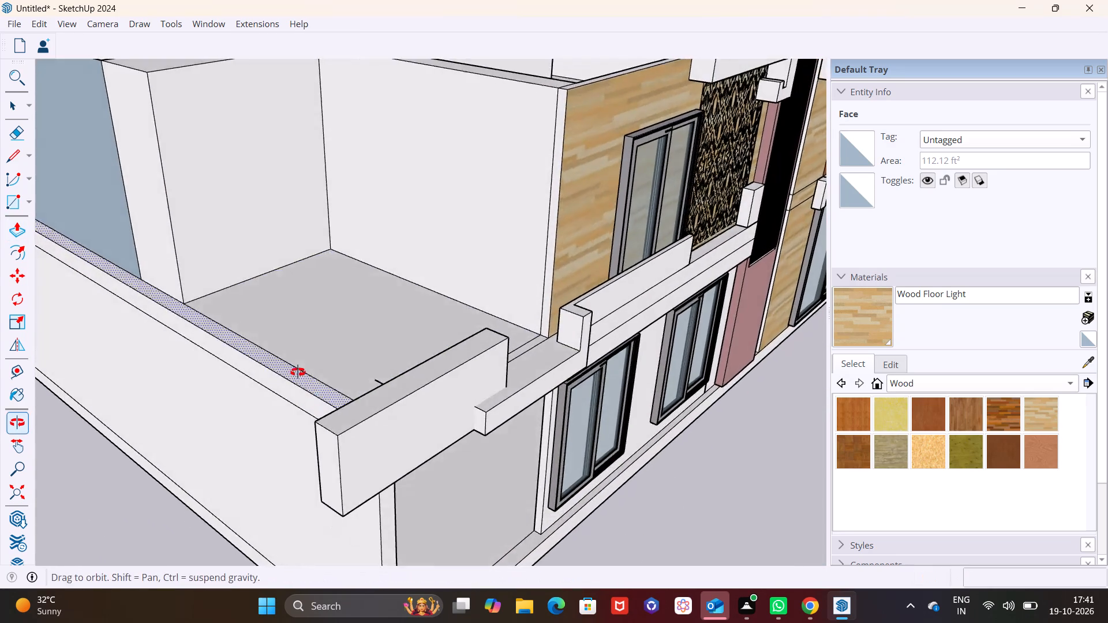
middle_drag(298, 372, 154, 505)
click(27, 198)
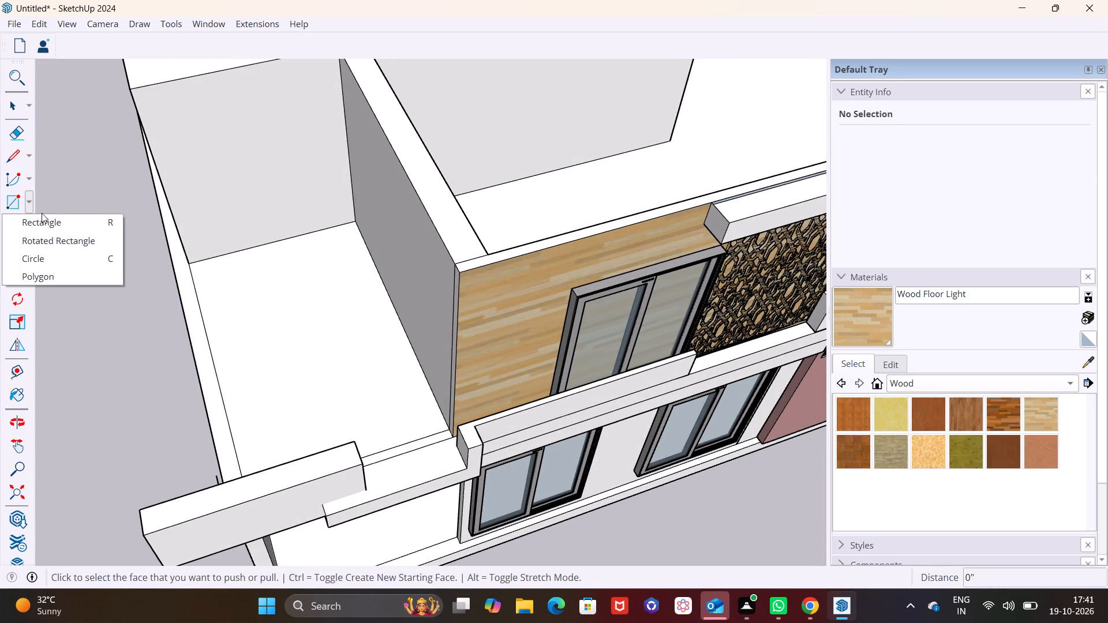
click(53, 230)
scroll(256, 333, up, 2)
scroll(163, 305, up, 2)
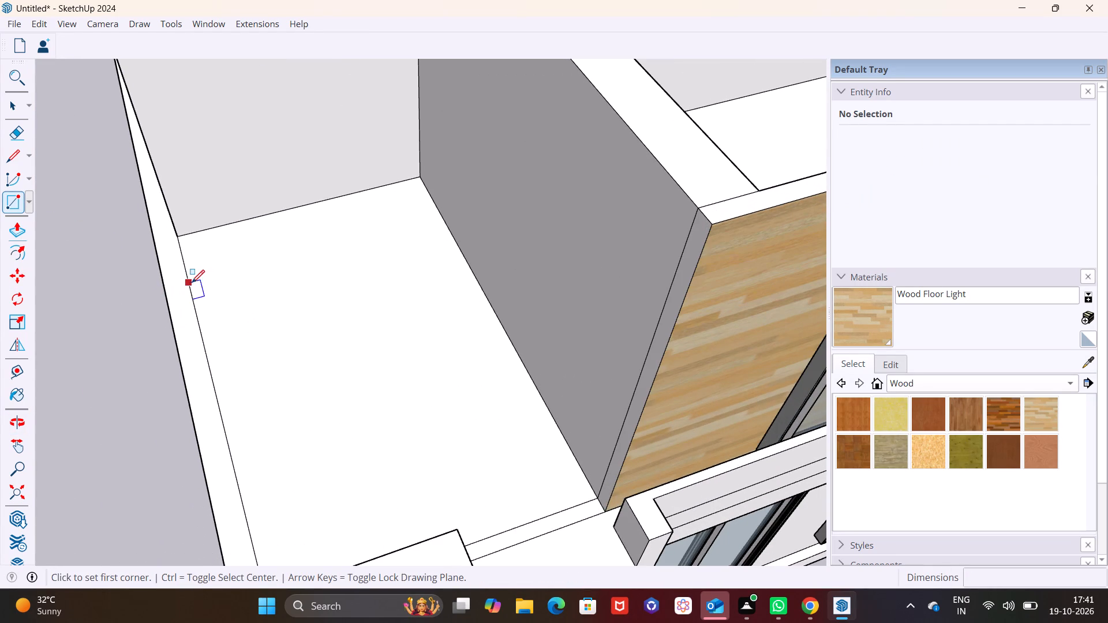
click(190, 283)
click(254, 311)
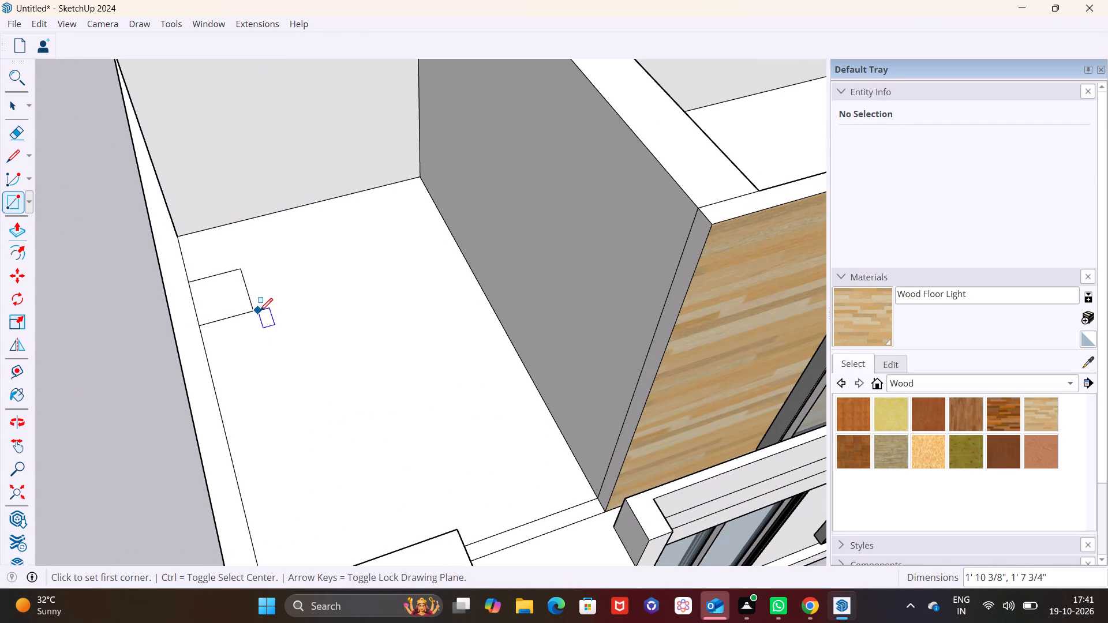
Push/Pull the small floor rectangle up 10' into a slim column.
key(space)
click(219, 294)
click(220, 296)
click(222, 299)
click(222, 299)
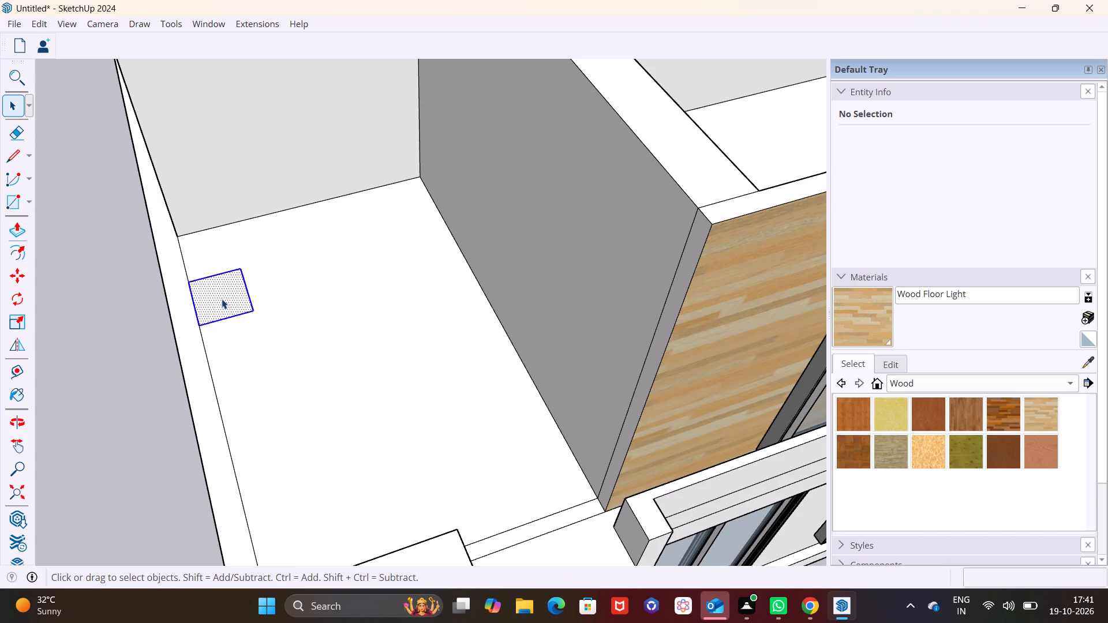
right_click(222, 299)
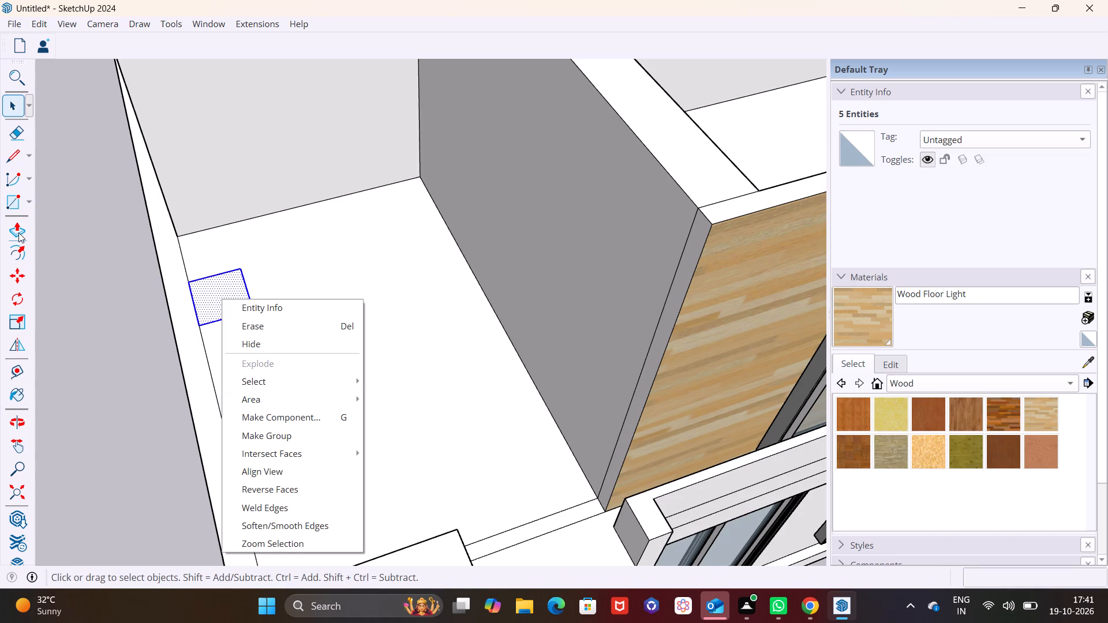
click(18, 232)
click(229, 298)
scroll(232, 249, down, 7)
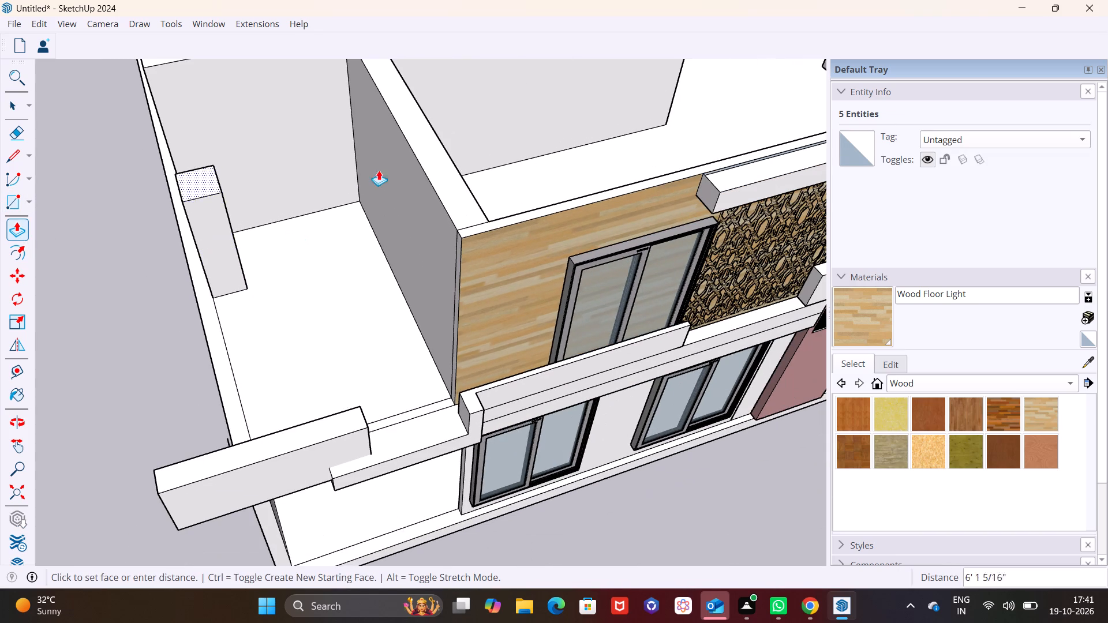
click(413, 152)
Examine the new terrace column from the side and from above in relation to the parapet and walls.
scroll(256, 290, down, 6)
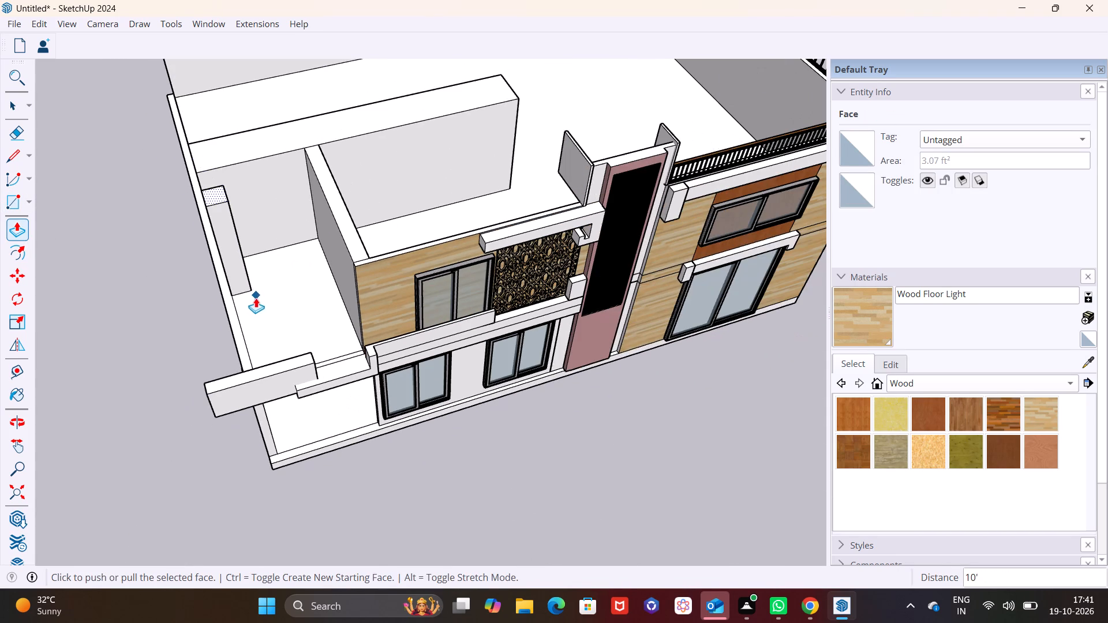
middle_drag(248, 298, 440, 243)
key(space)
middle_drag(232, 329, 452, 243)
scroll(312, 363, up, 2)
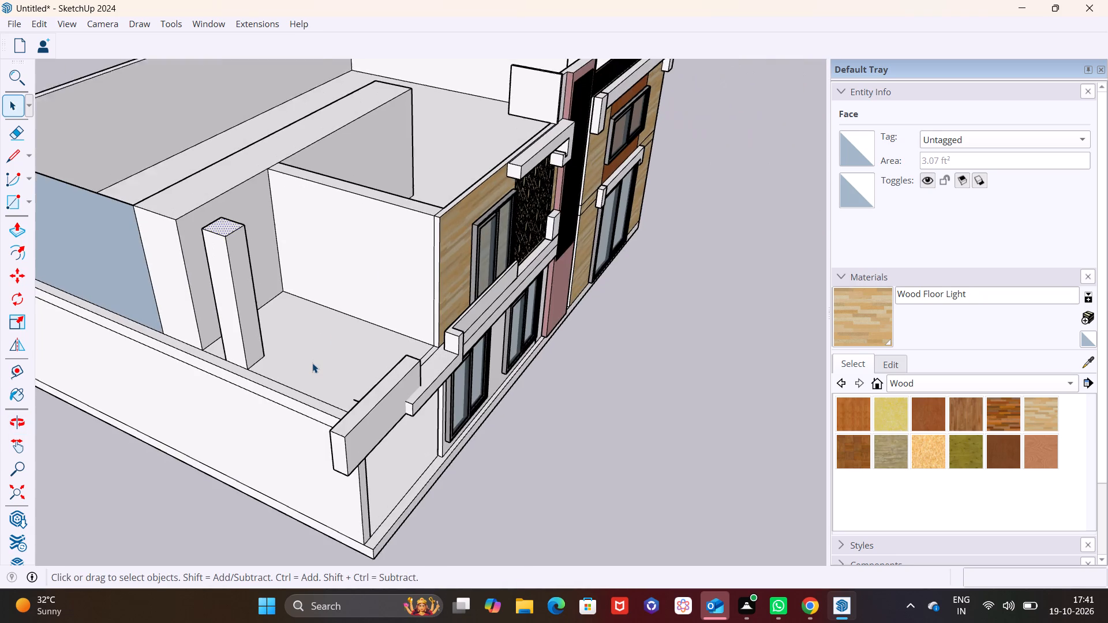
scroll(317, 361, down, 5)
shift+middle_drag(324, 347, 253, 400)
middle_drag(269, 393, 228, 475)
shift+middle_drag(237, 365, 345, 314)
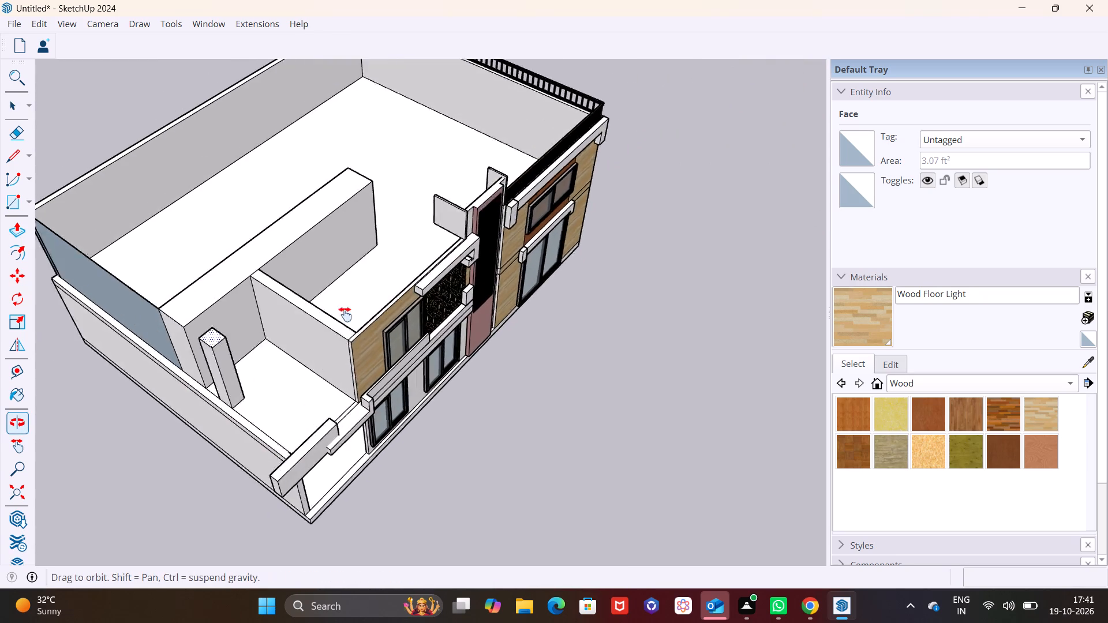
Draw a second rectangle, about 1' 10" by 1' 10", on the terrace floor beside the parapet, in front of the existing column.
shift+middle_drag(345, 314, 407, 250)
middle_drag(413, 346, 361, 371)
scroll(405, 275, up, 5)
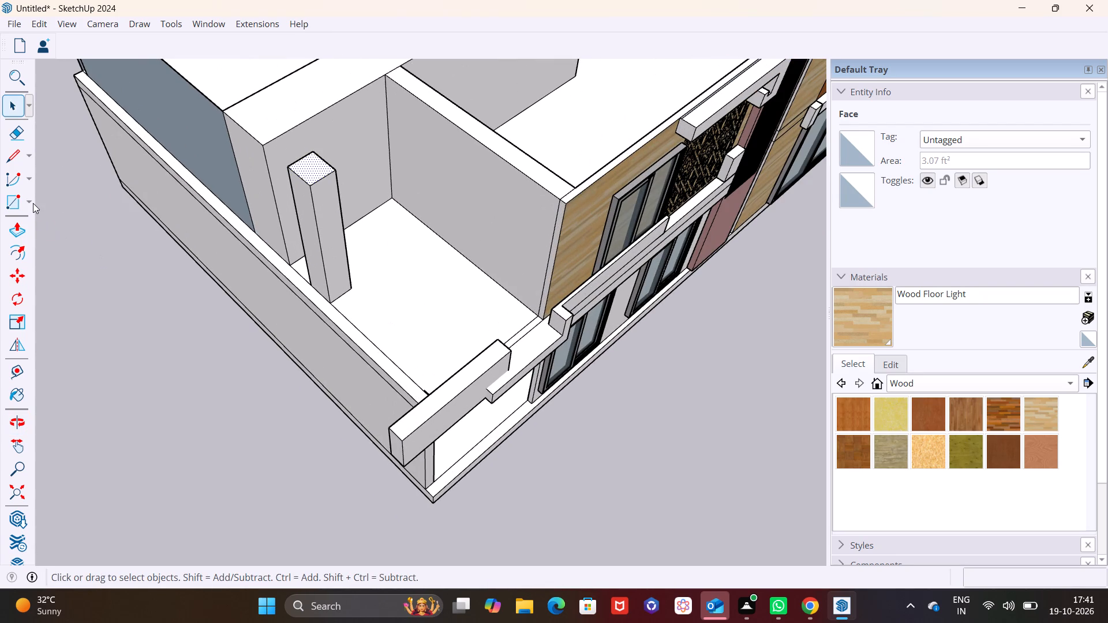
click(30, 201)
click(42, 219)
scroll(366, 318, up, 4)
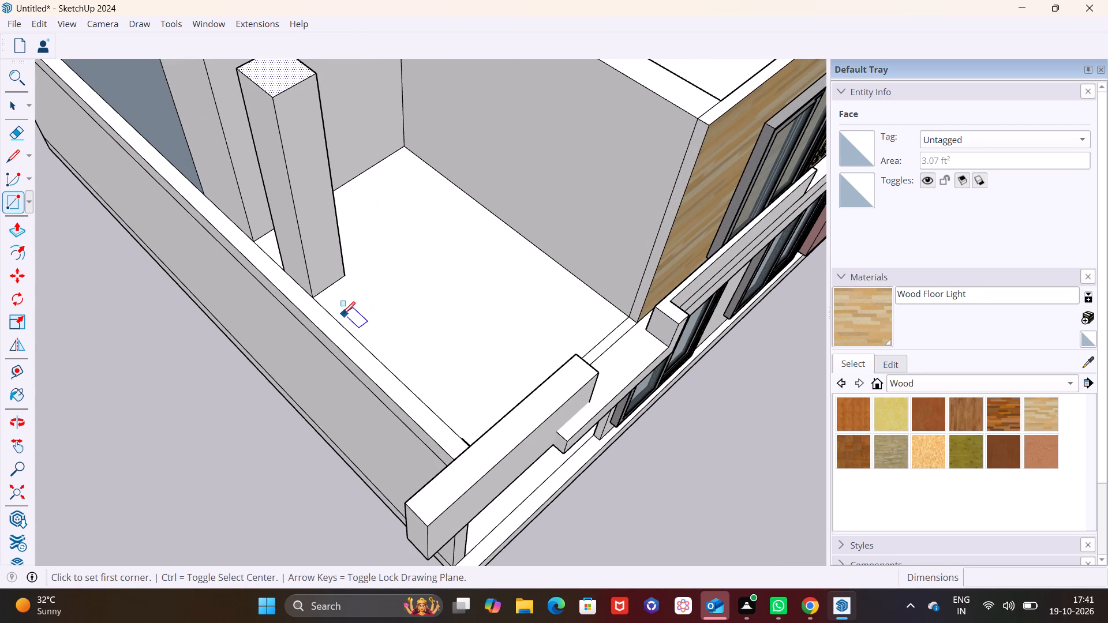
click(358, 341)
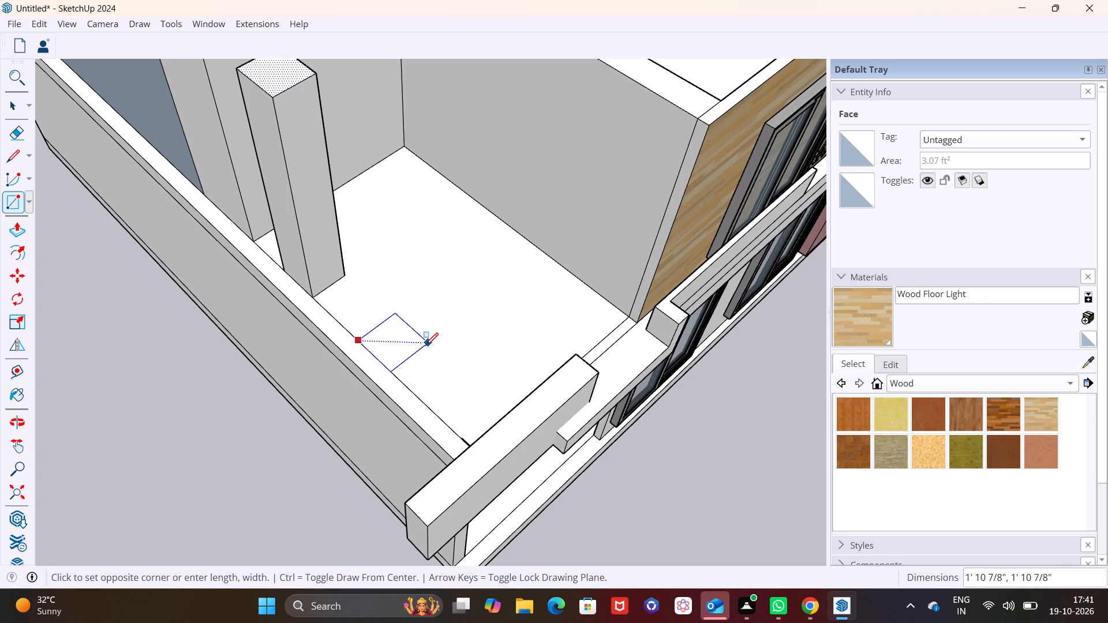
click(425, 346)
Push/Pull the second floor rectangle up 10' to match the first column's height.
key(space)
click(372, 336)
click(22, 231)
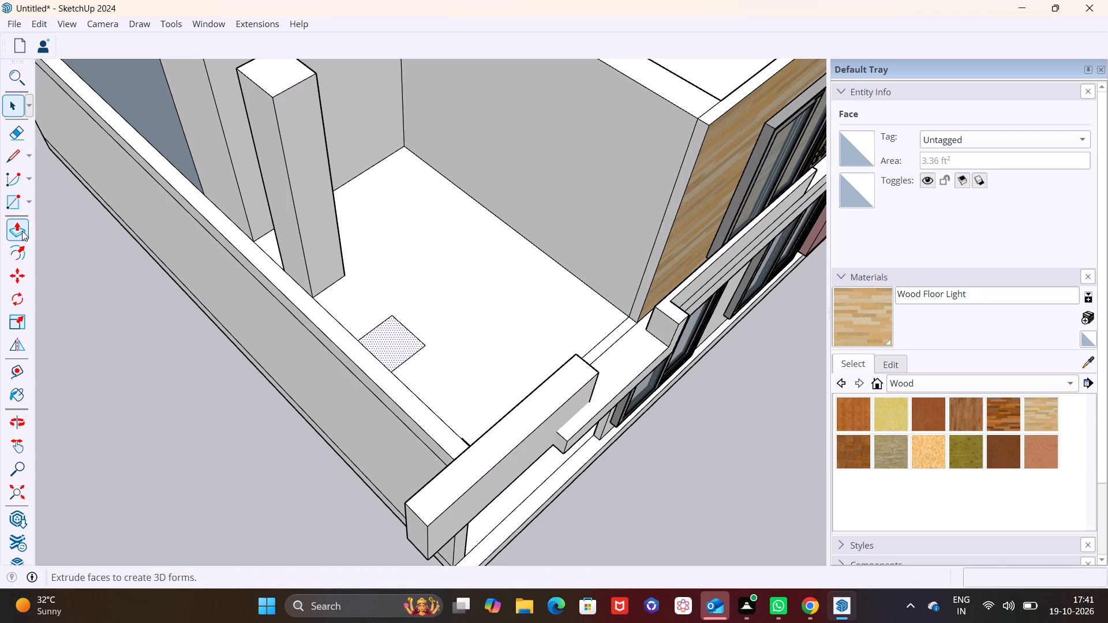
click(392, 346)
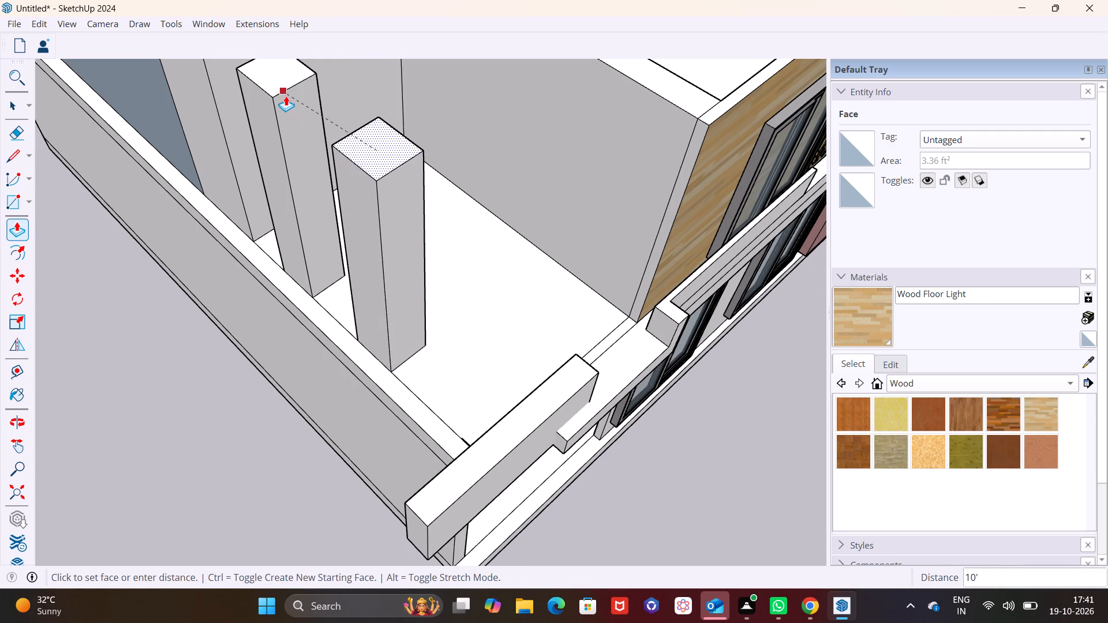
click(286, 96)
key(space)
click(467, 297)
Examine the two terrace columns from the front in relation to the parapet and the rear wall.
scroll(491, 313, down, 7)
middle_drag(459, 360, 28, 83)
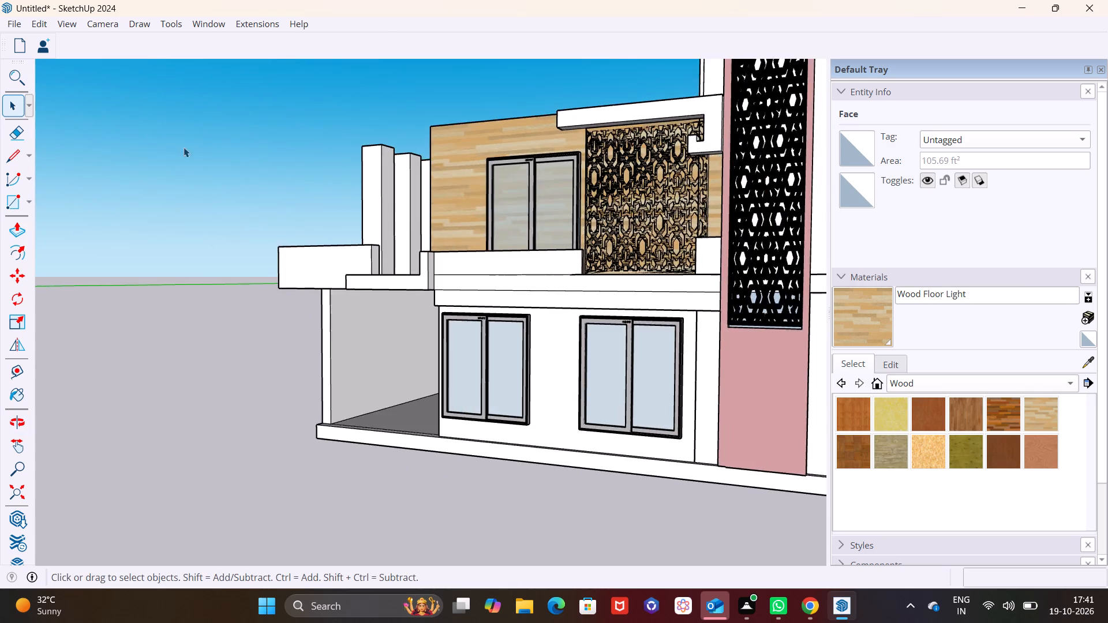
scroll(197, 156, down, 2)
middle_drag(275, 196, 411, 234)
scroll(411, 234, down, 1)
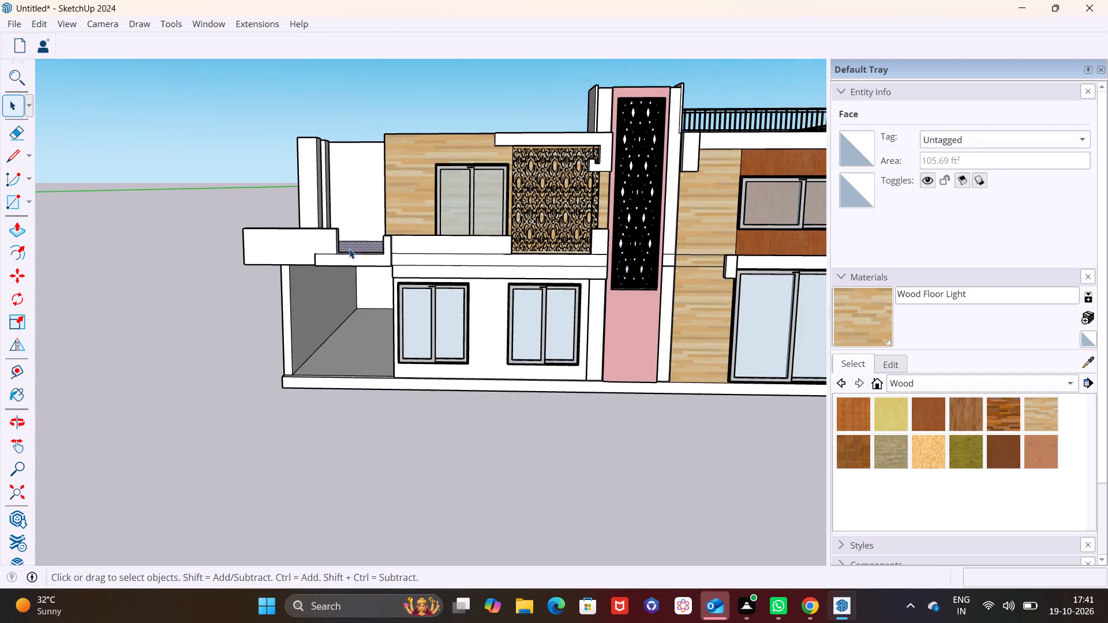
shift+middle_drag(349, 249, 415, 336)
scroll(423, 321, up, 1)
middle_drag(423, 321, 469, 318)
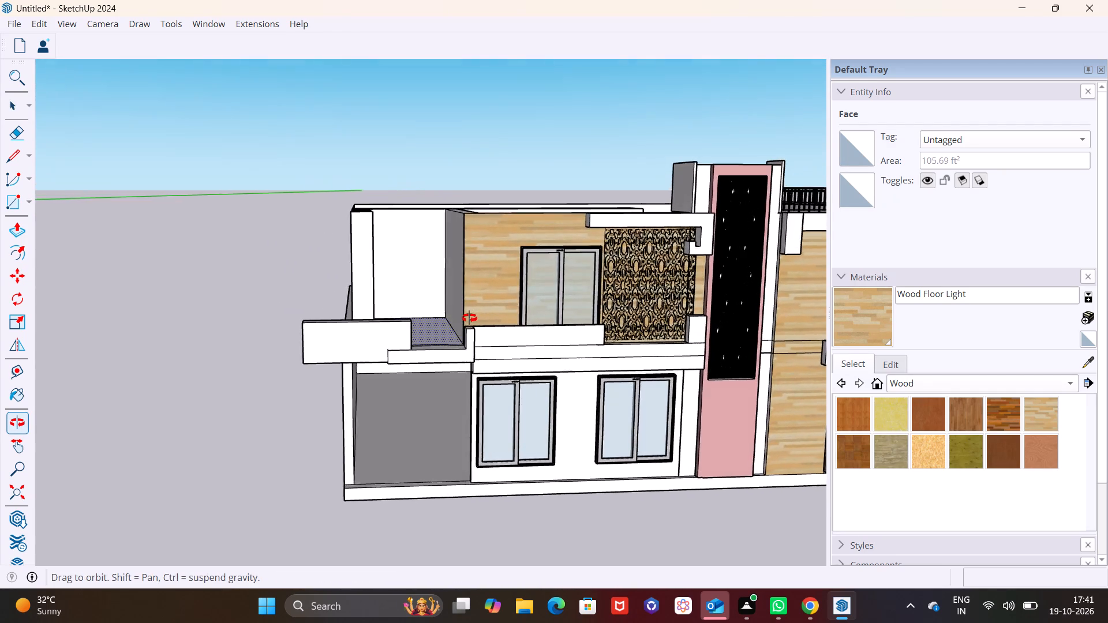
middle_drag(469, 318, 422, 311)
Draw a vertical line across the terrace's white rear wall, from the floor up to its top edge.
scroll(395, 270, up, 2)
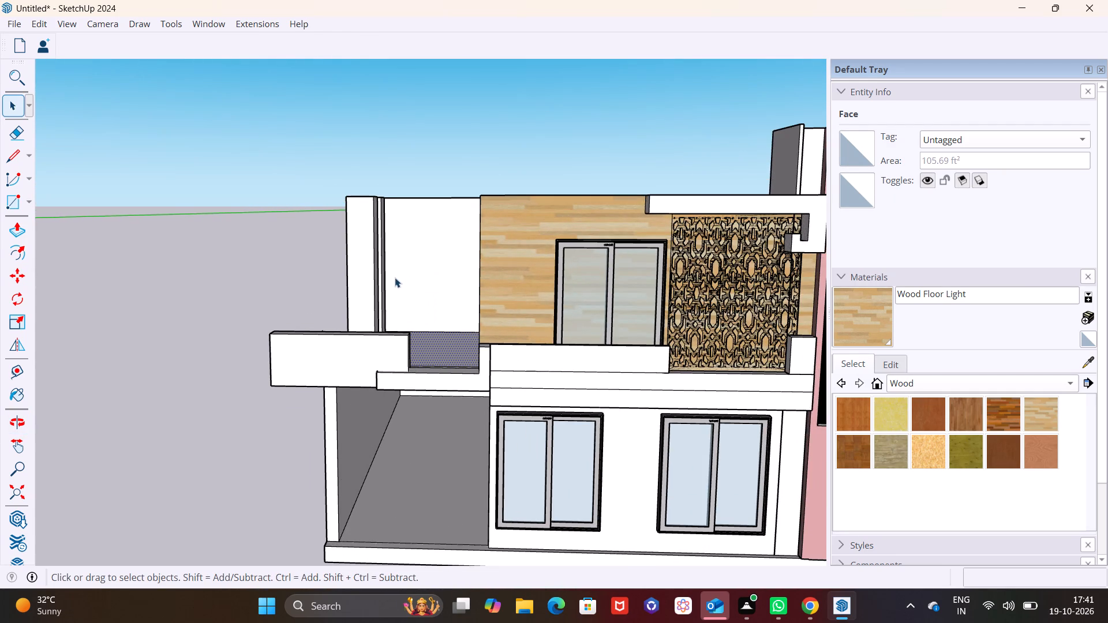
scroll(395, 277, up, 1)
shift+middle_drag(395, 266, 388, 306)
click(9, 165)
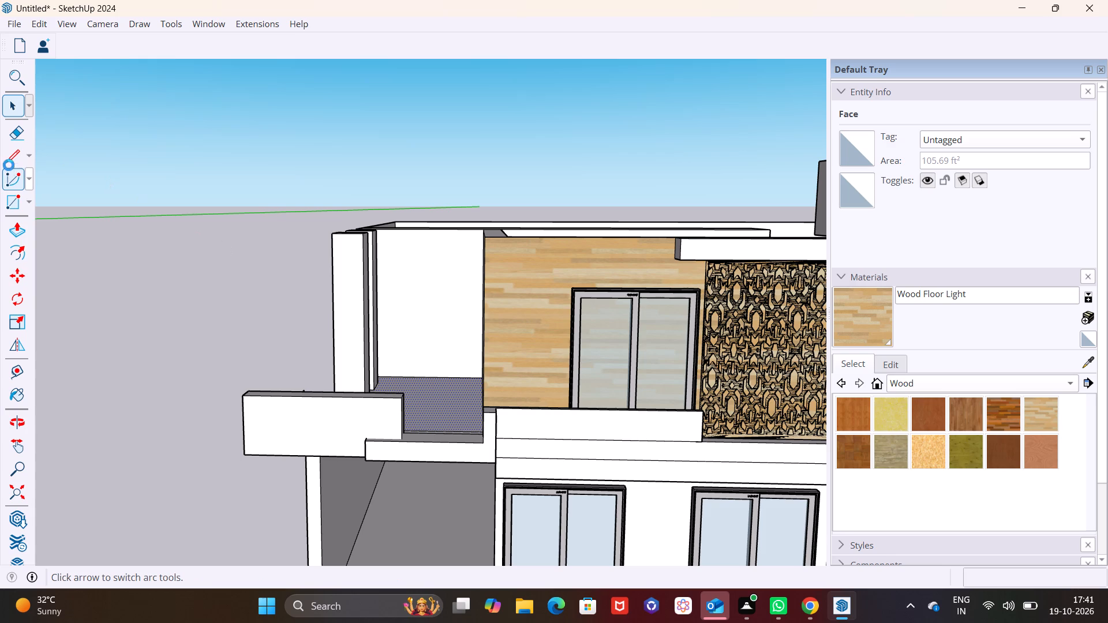
click(9, 158)
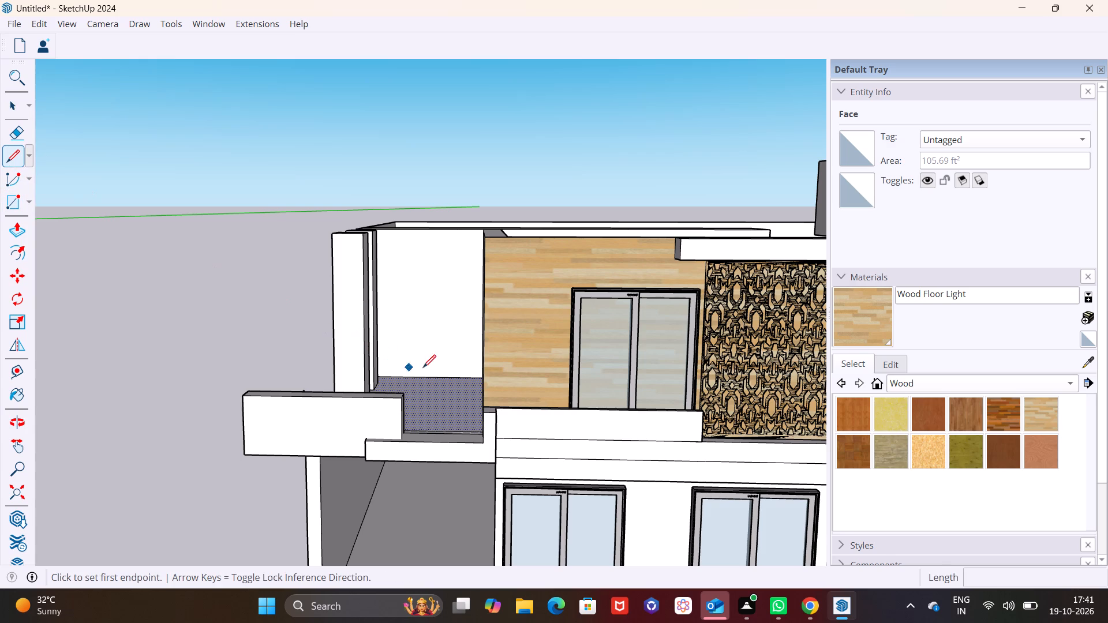
drag(420, 377, 425, 374)
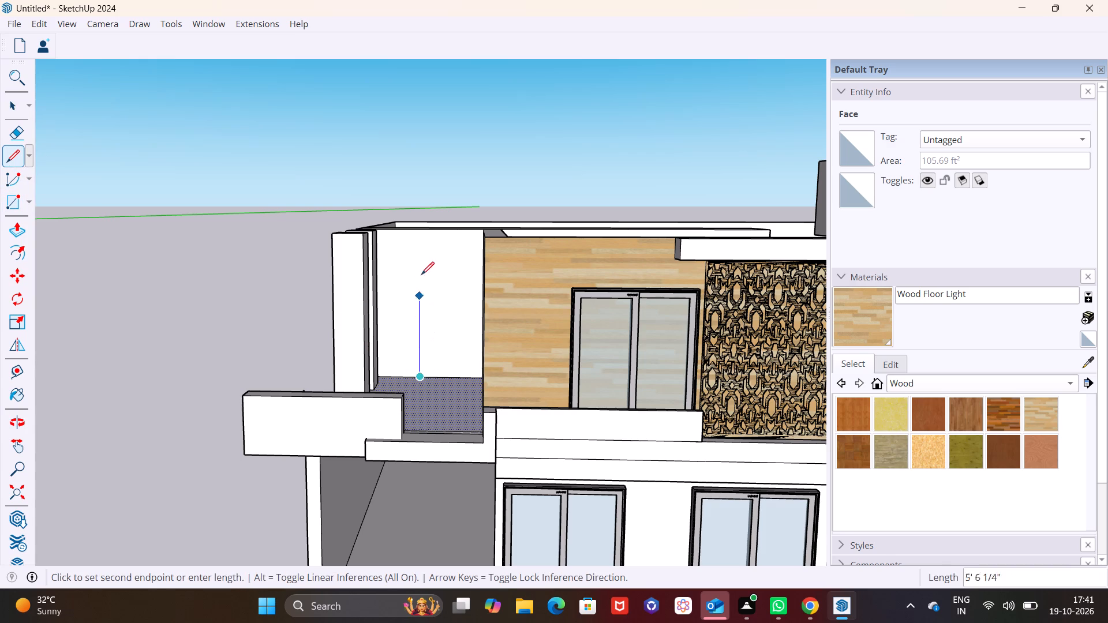
click(424, 233)
key(space)
Paint the part of the terrace's rear wall nearest the columns with Wood Cherry Original.
click(437, 297)
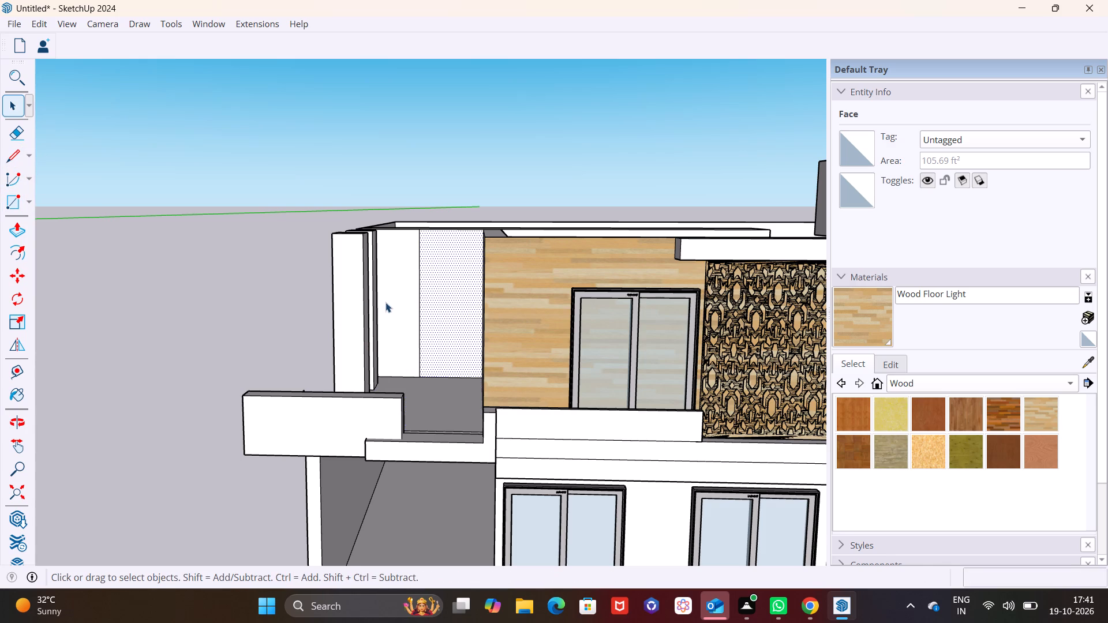
scroll(392, 316, down, 1)
click(411, 327)
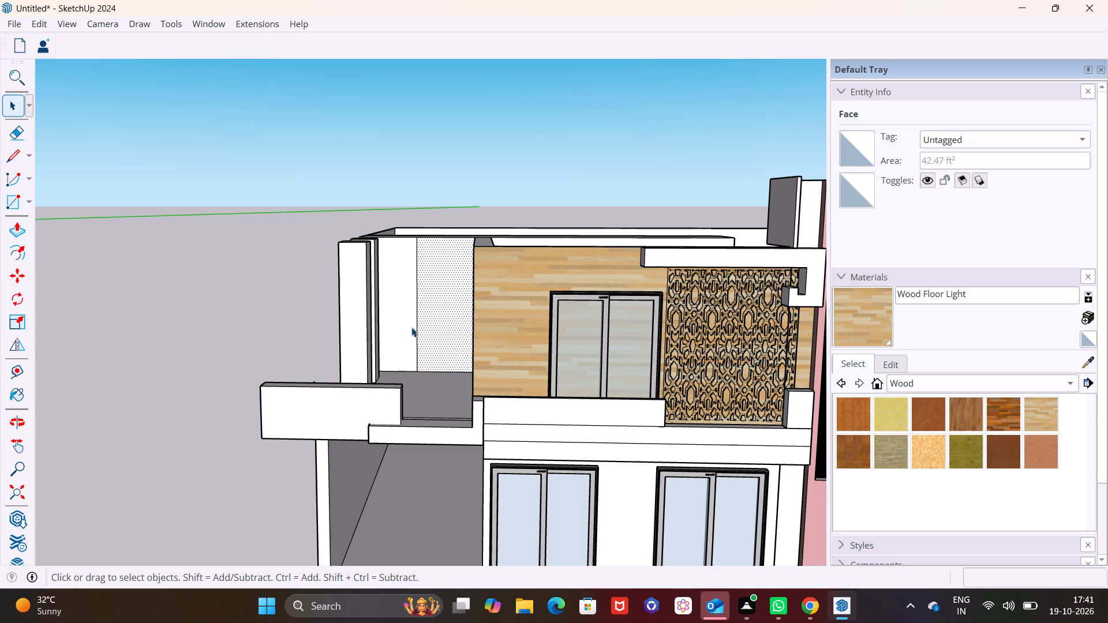
click(912, 417)
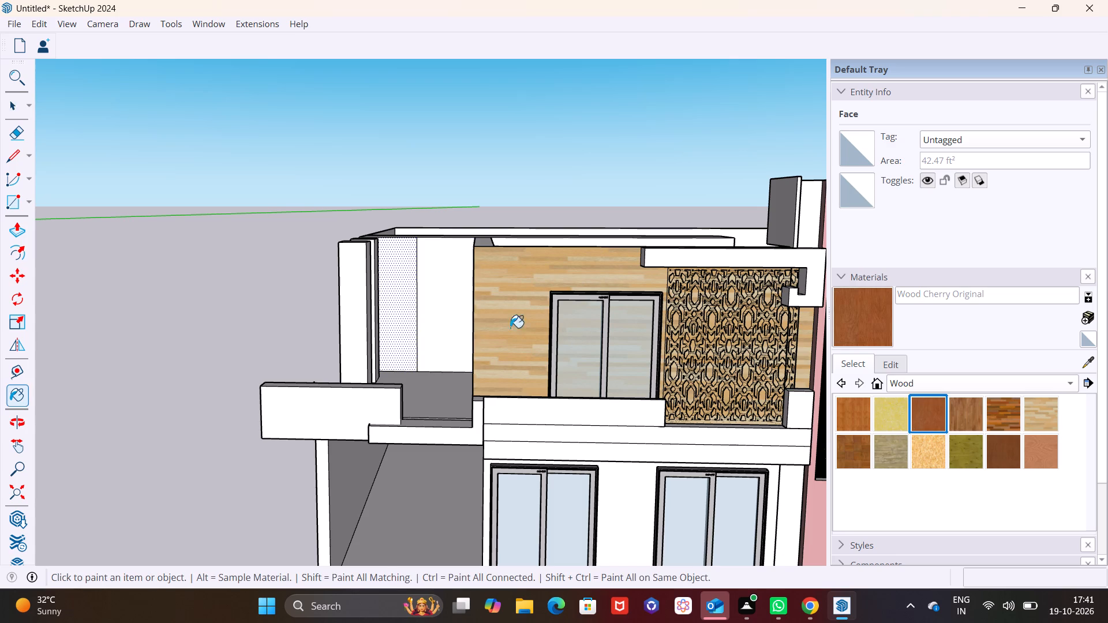
click(394, 320)
key(space)
click(271, 343)
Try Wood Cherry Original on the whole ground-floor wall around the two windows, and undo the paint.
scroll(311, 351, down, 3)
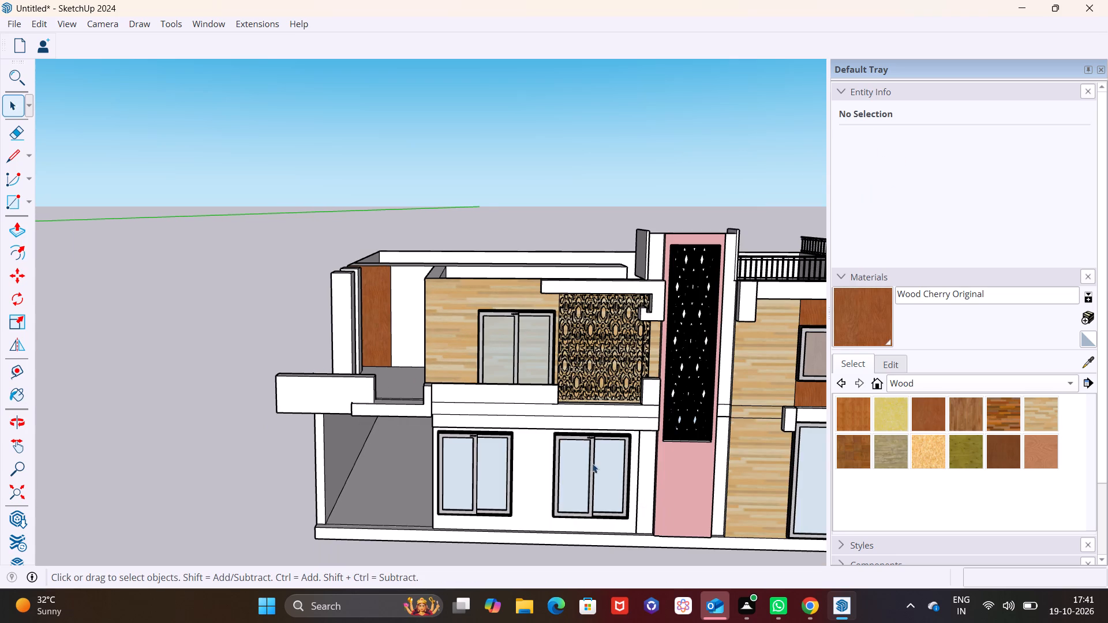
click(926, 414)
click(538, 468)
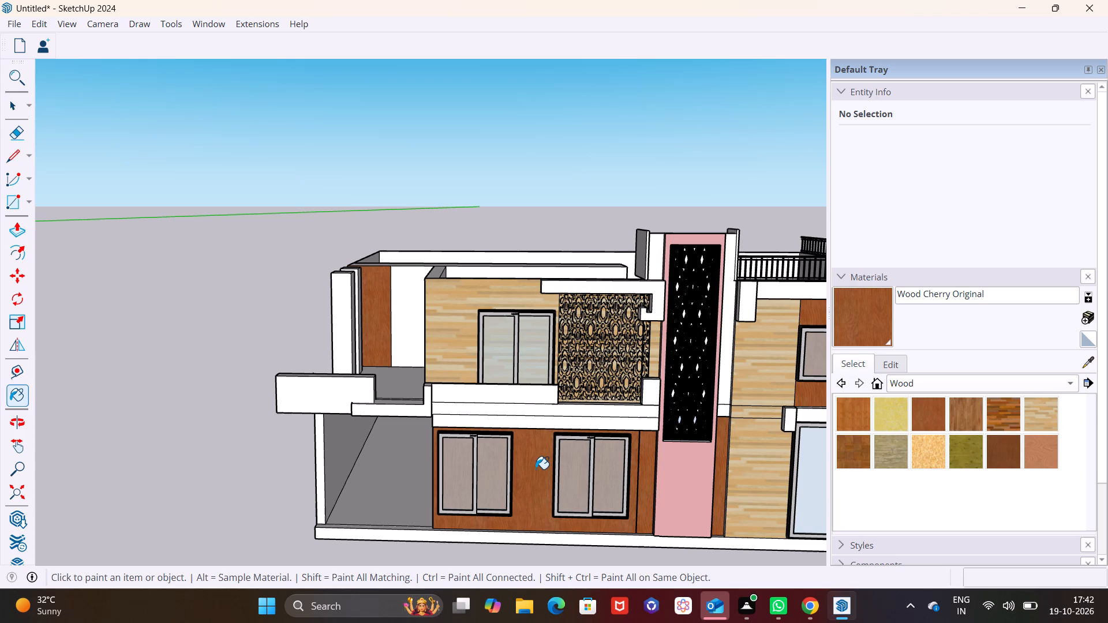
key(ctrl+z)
Draw a full-height rectangle of about 3' 2 13/16" by 8' 11 3/16" on the ground-floor wall between the two windows.
scroll(533, 438, up, 2)
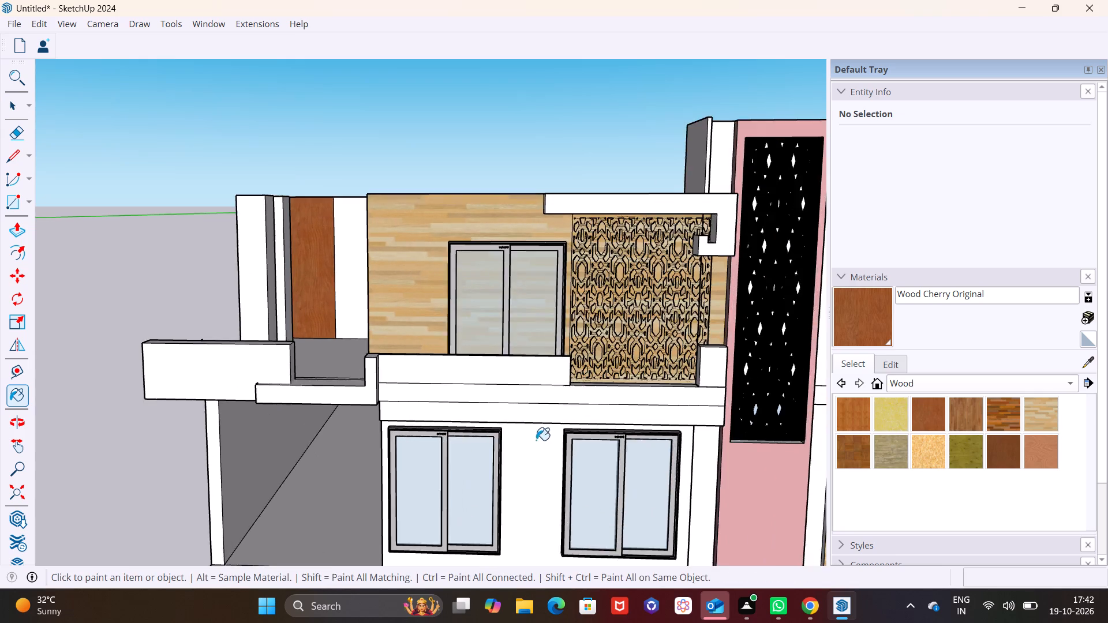
scroll(536, 440, up, 5)
middle_drag(541, 453, 596, 354)
shift+scroll(566, 463, up, 1)
shift+middle_drag(566, 463, 570, 324)
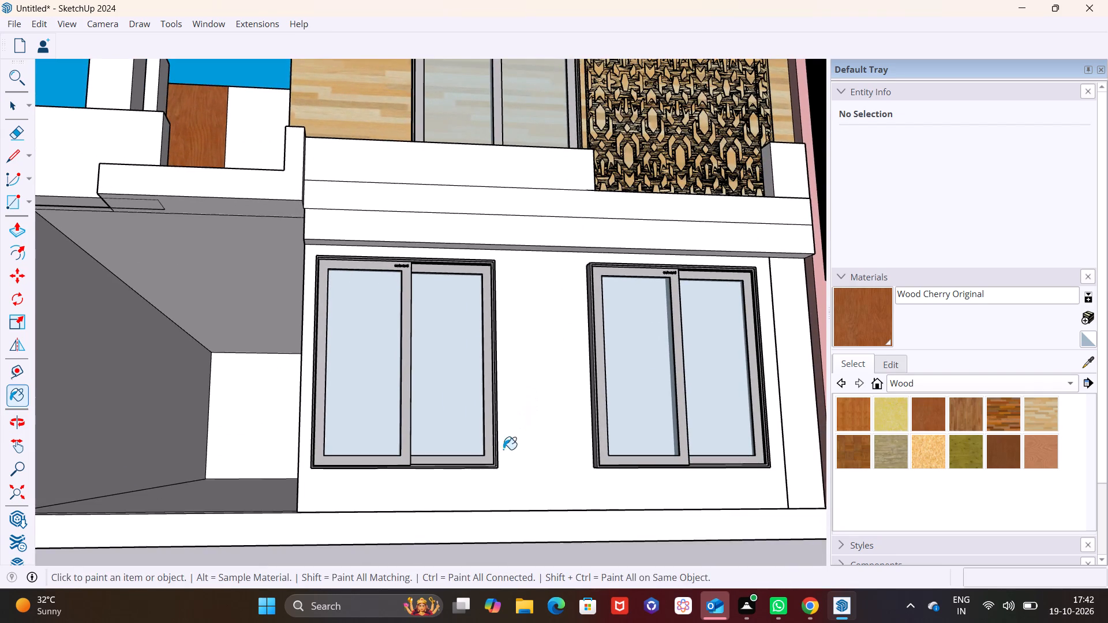
shift+middle_drag(502, 440, 499, 335)
scroll(486, 397, up, 8)
middle_drag(503, 388, 475, 414)
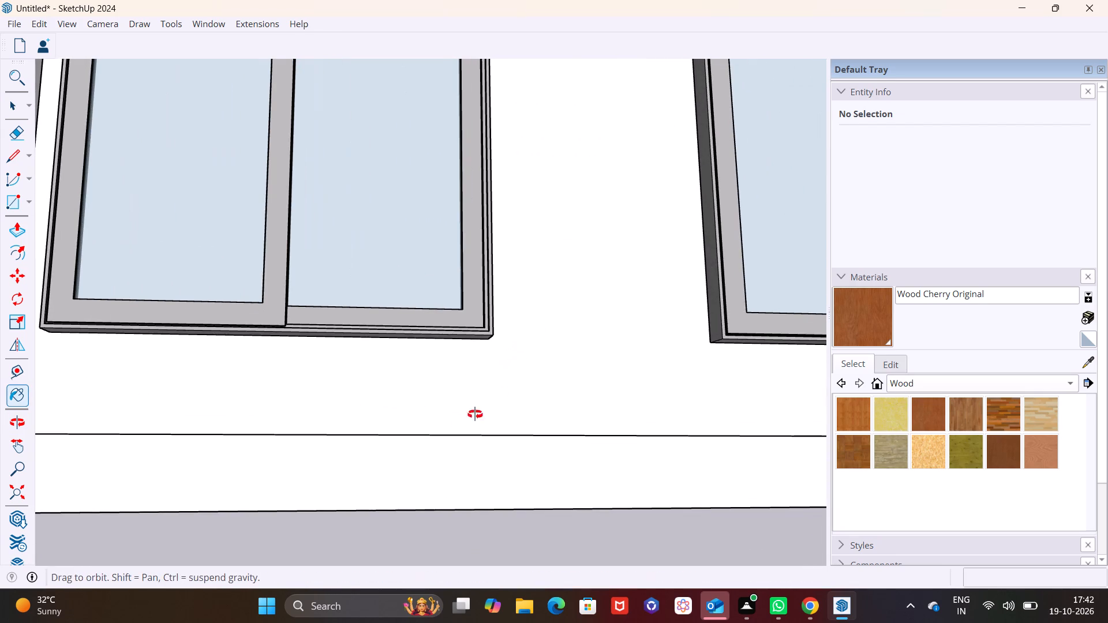
middle_drag(475, 414, 359, 449)
scroll(593, 337, down, 12)
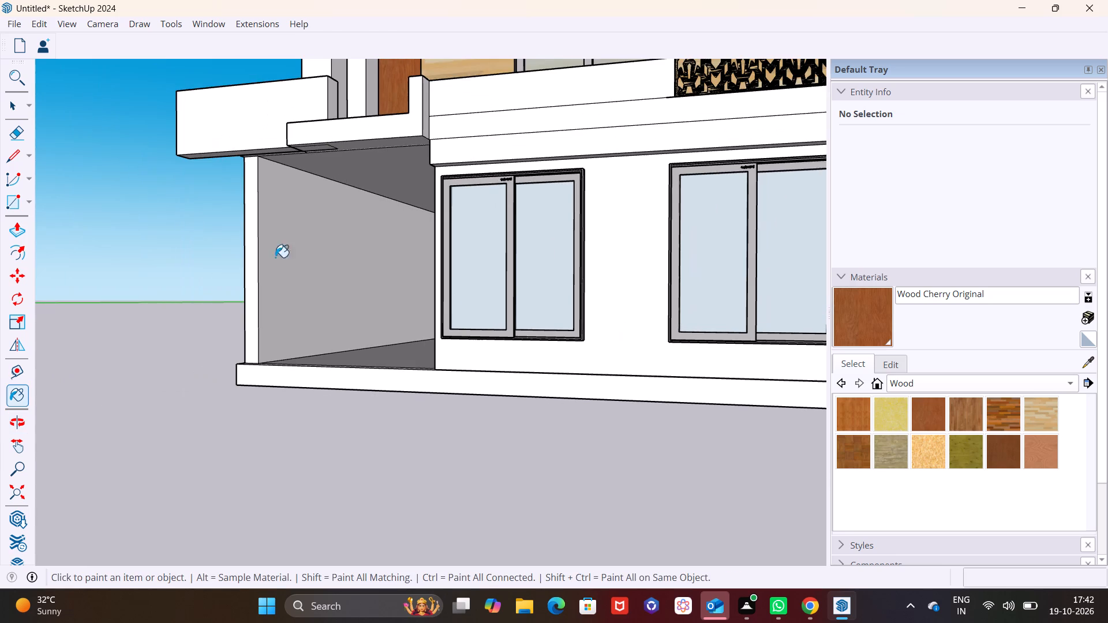
click(30, 202)
drag(43, 223, 53, 226)
middle_drag(584, 294, 592, 359)
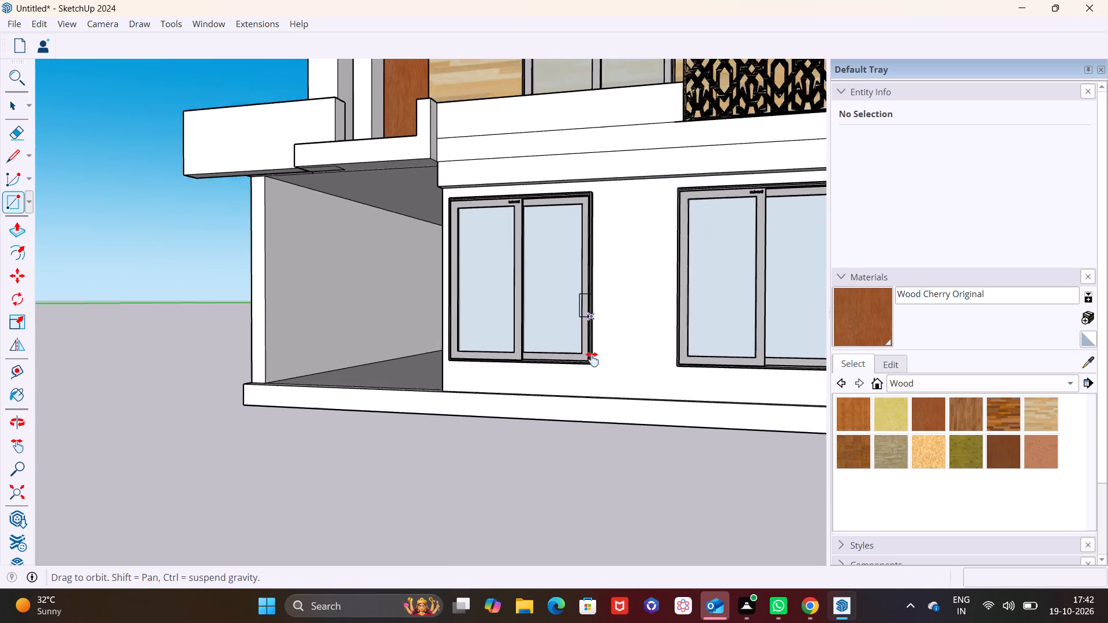
middle_drag(592, 359, 589, 410)
shift+scroll(618, 321, up, 5)
shift+middle_drag(615, 303, 584, 190)
shift+scroll(544, 173, up, 2)
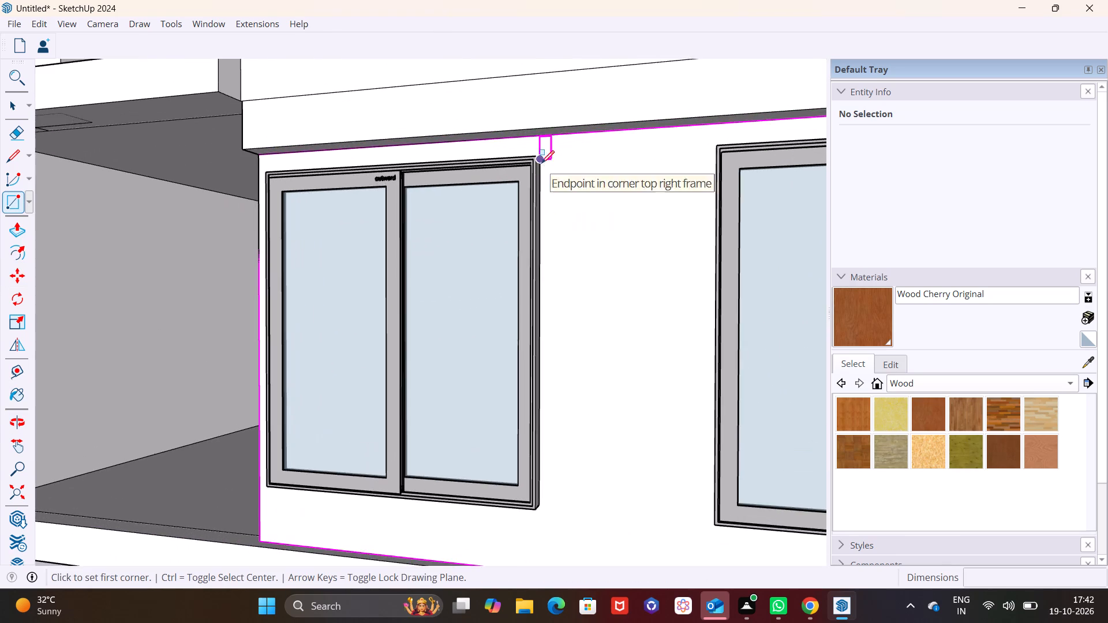
shift+scroll(540, 159, up, 2)
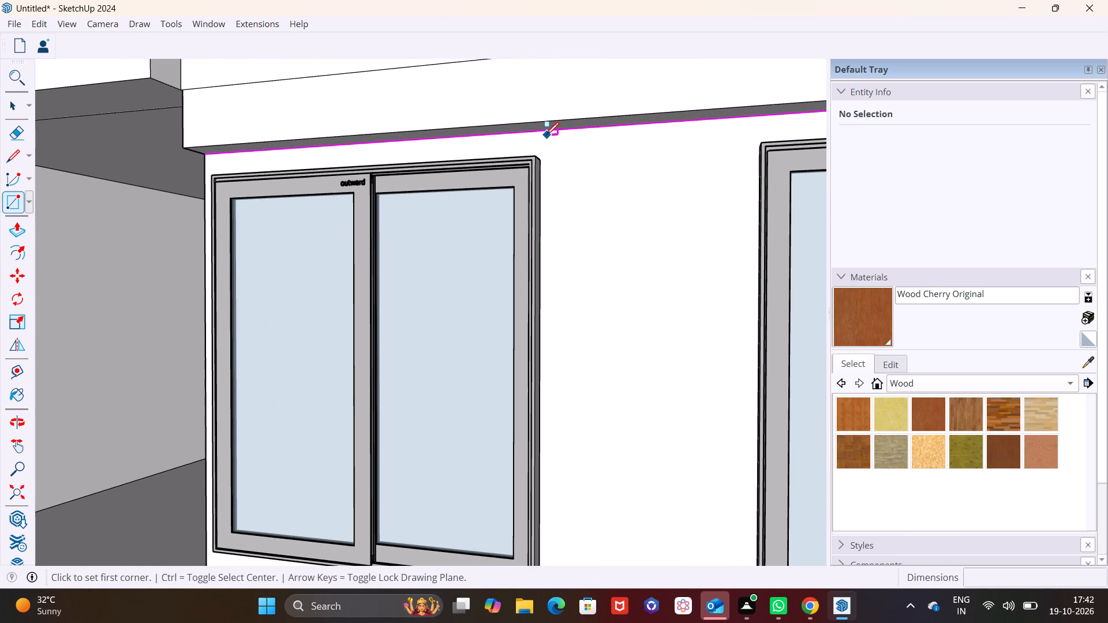
shift+click(546, 134)
shift+scroll(718, 461, down, 2)
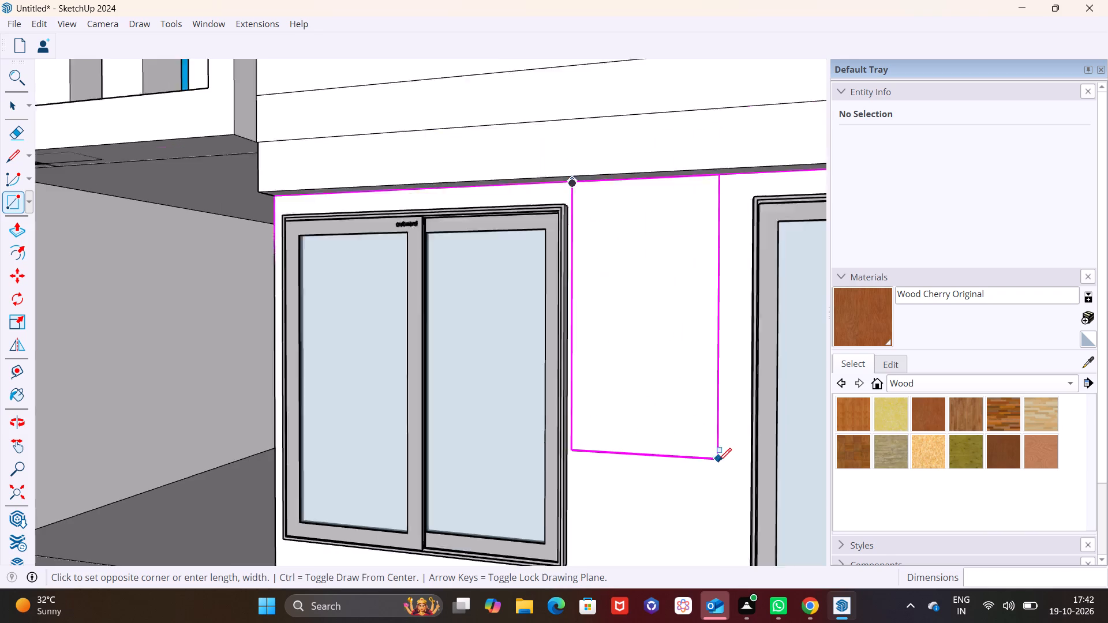
shift+scroll(718, 461, down, 4)
shift+middle_drag(710, 467, 764, 285)
middle_drag(748, 370, 543, 324)
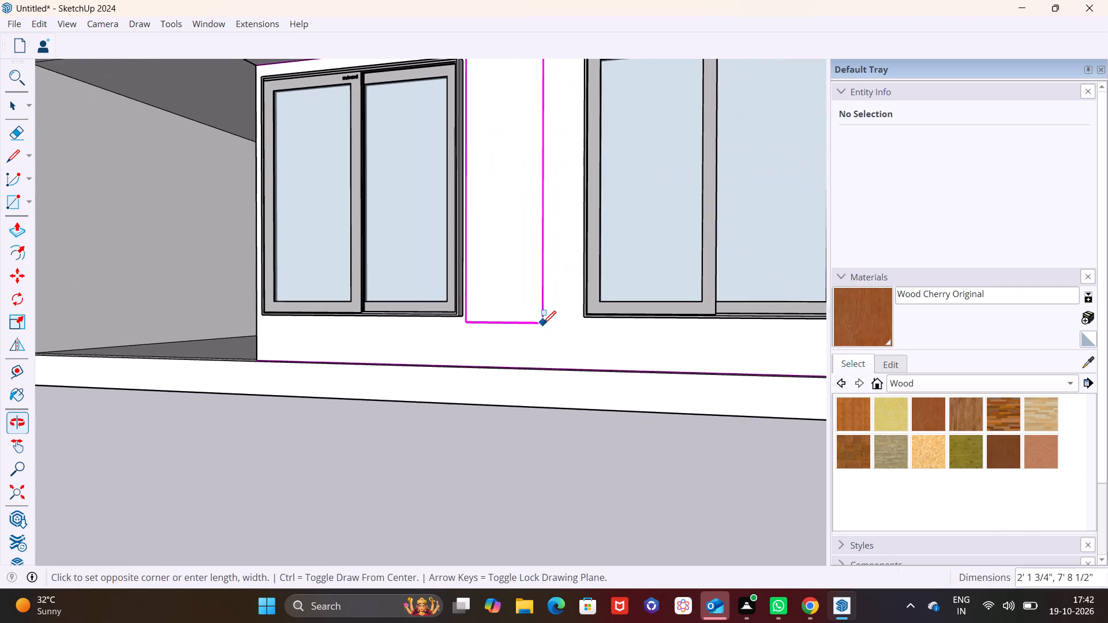
middle_drag(543, 324, 584, 348)
scroll(593, 361, up, 5)
middle_drag(634, 399, 624, 415)
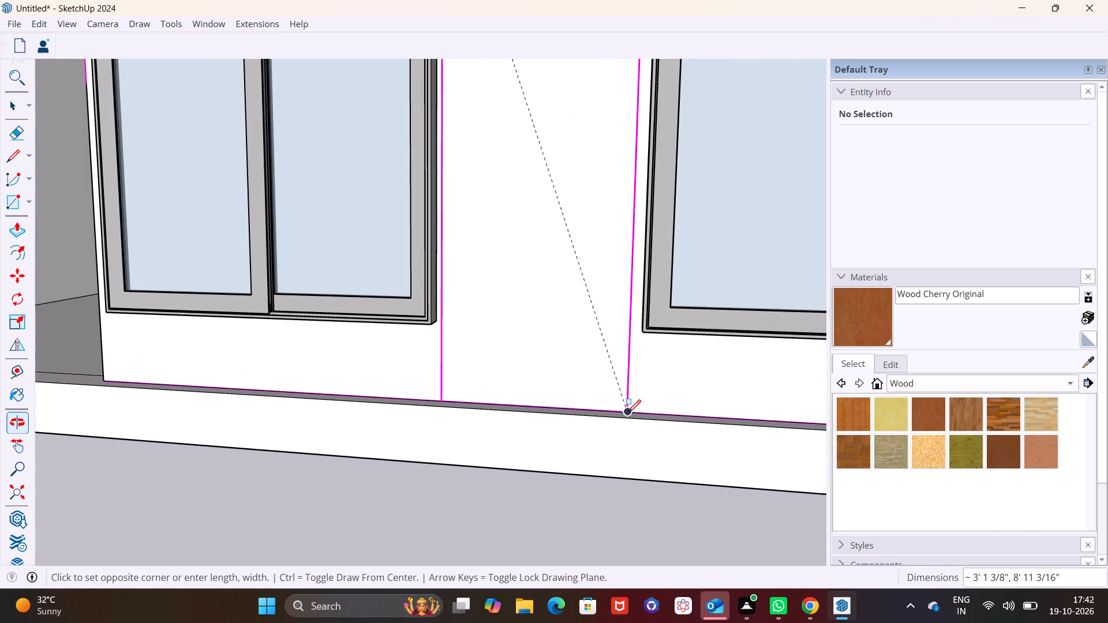
click(635, 411)
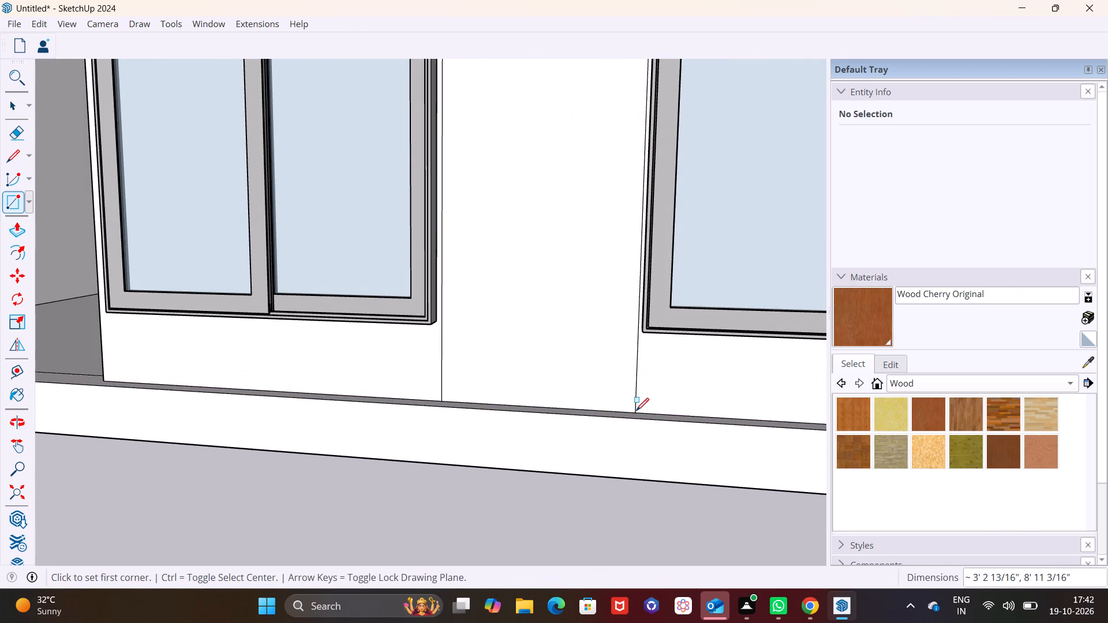
Paint the wall panel between the two ground-floor windows with Wood Cherry Original.
key(space)
click(578, 372)
scroll(532, 275, down, 4)
click(879, 334)
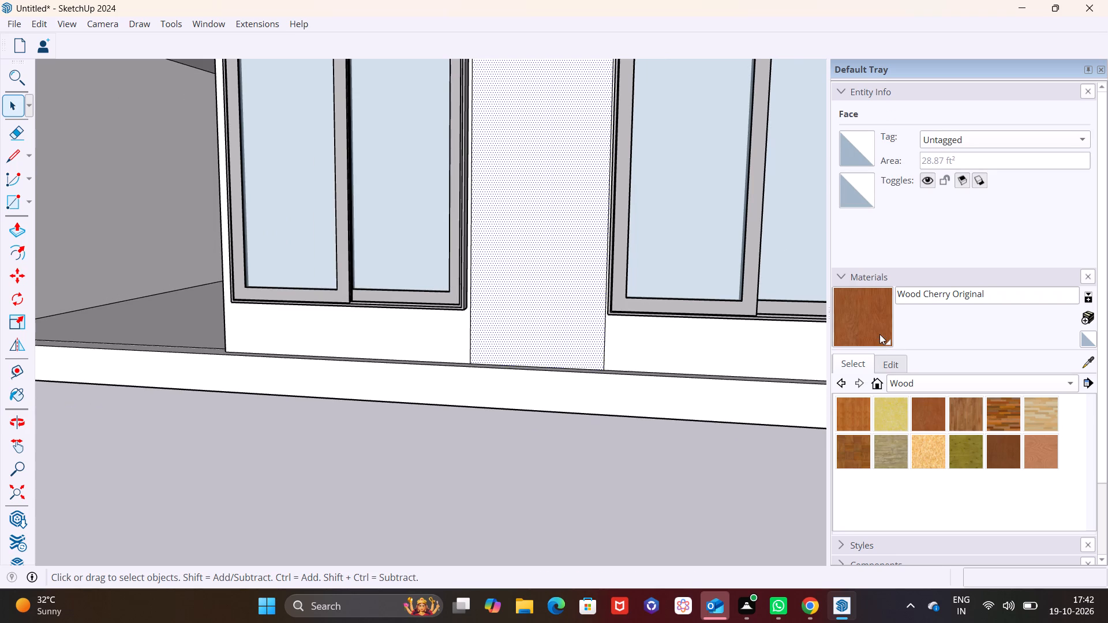
click(497, 294)
scroll(527, 303, down, 3)
key(space)
click(475, 441)
scroll(469, 422, down, 6)
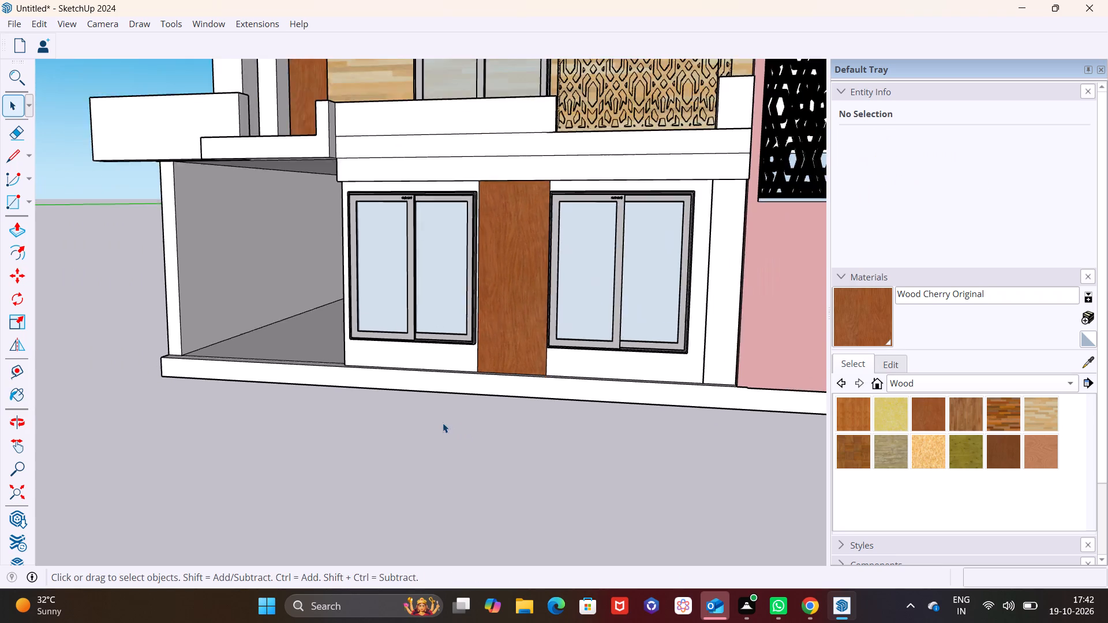
Paint the projecting parapet block at the terrace's front corner with Wood Cherry Original.
scroll(443, 423, down, 1)
middle_drag(430, 411, 485, 400)
shift+middle_drag(494, 378, 553, 479)
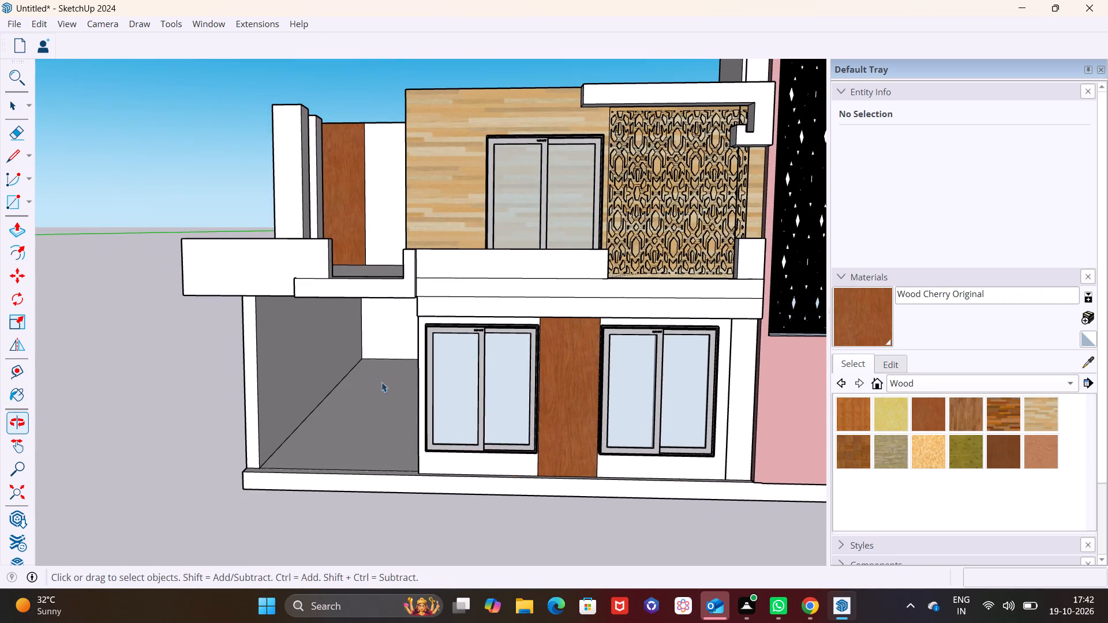
middle_drag(369, 367, 465, 367)
scroll(339, 294, up, 2)
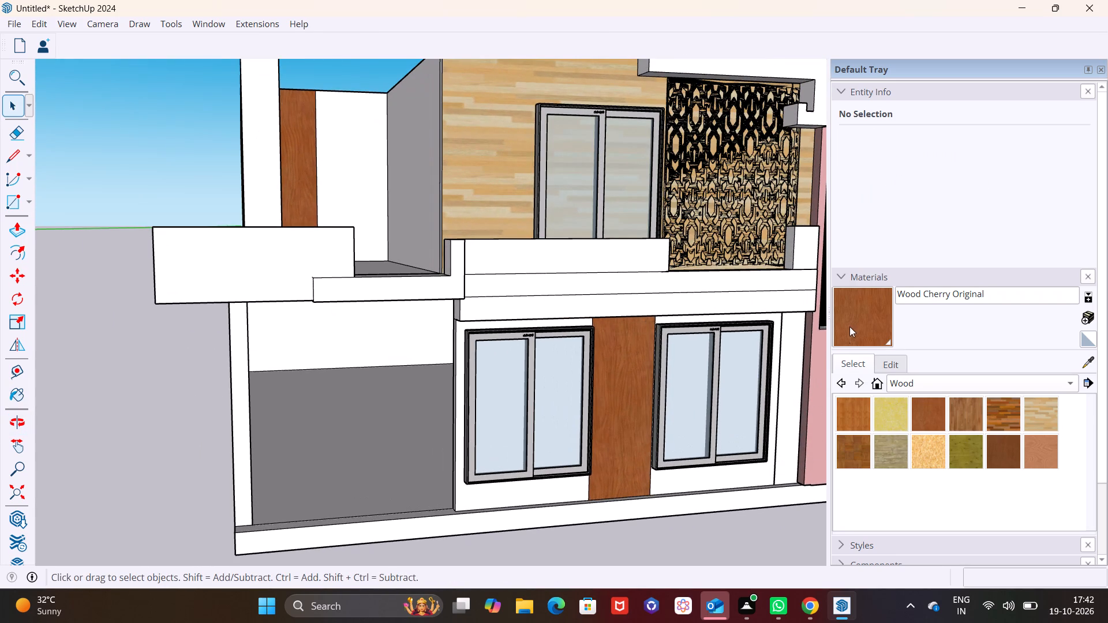
click(851, 324)
click(242, 271)
scroll(314, 331, down, 4)
key(space)
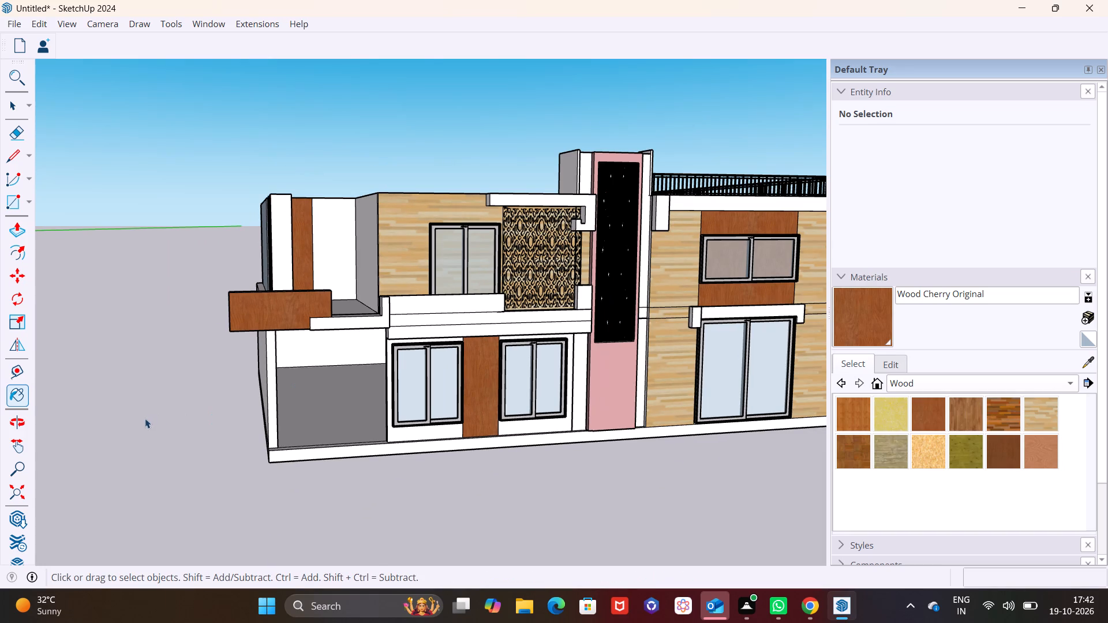
click(146, 418)
Examine the whole front facade with its new wood accents from different angles.
middle_drag(263, 417, 118, 420)
scroll(118, 420, down, 1)
scroll(186, 411, down, 2)
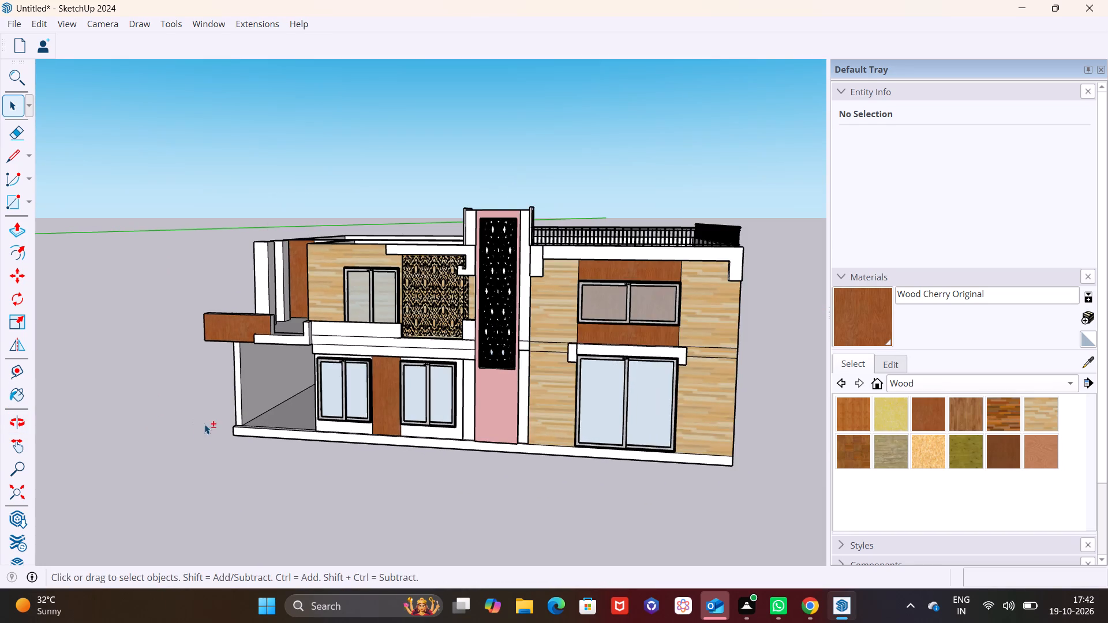
shift+middle_drag(211, 428, 322, 485)
middle_drag(493, 440, 602, 400)
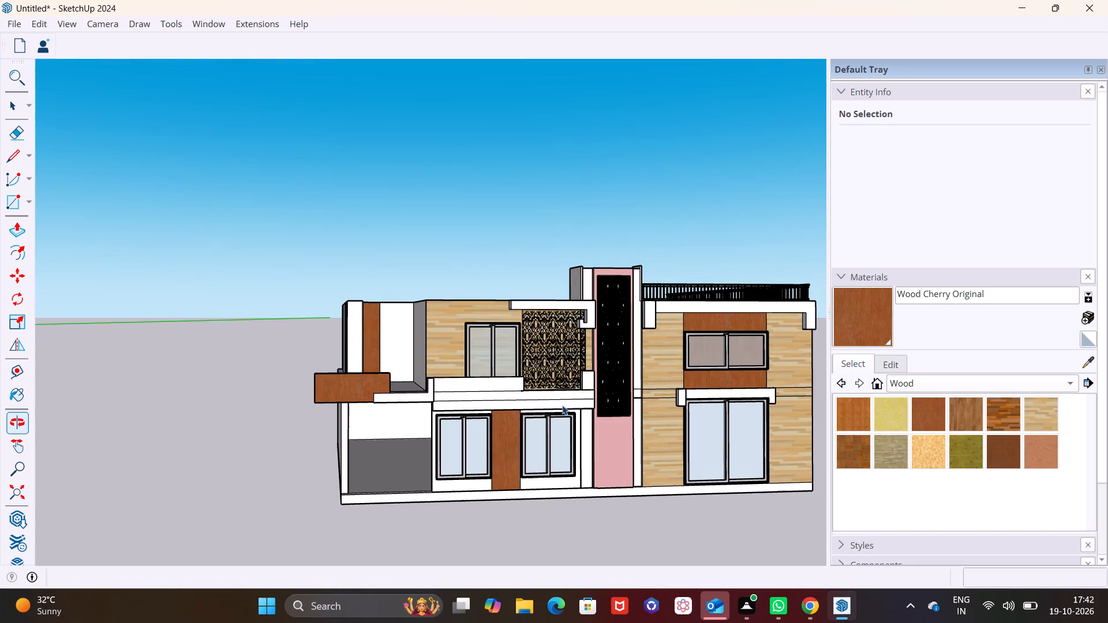
Draw an upright rectangle about 1' 7/16" high across the gap in the corner terrace parapet, beside the cherry wood block.
scroll(421, 370, up, 10)
middle_drag(424, 386, 379, 379)
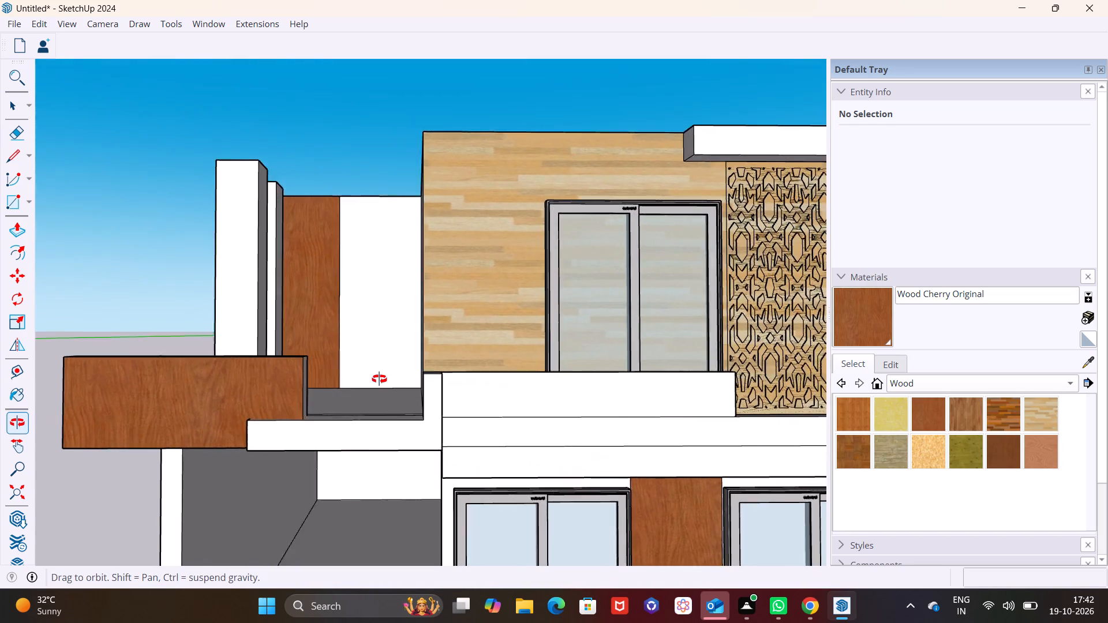
middle_drag(379, 379, 370, 385)
scroll(361, 386, up, 3)
scroll(371, 395, down, 5)
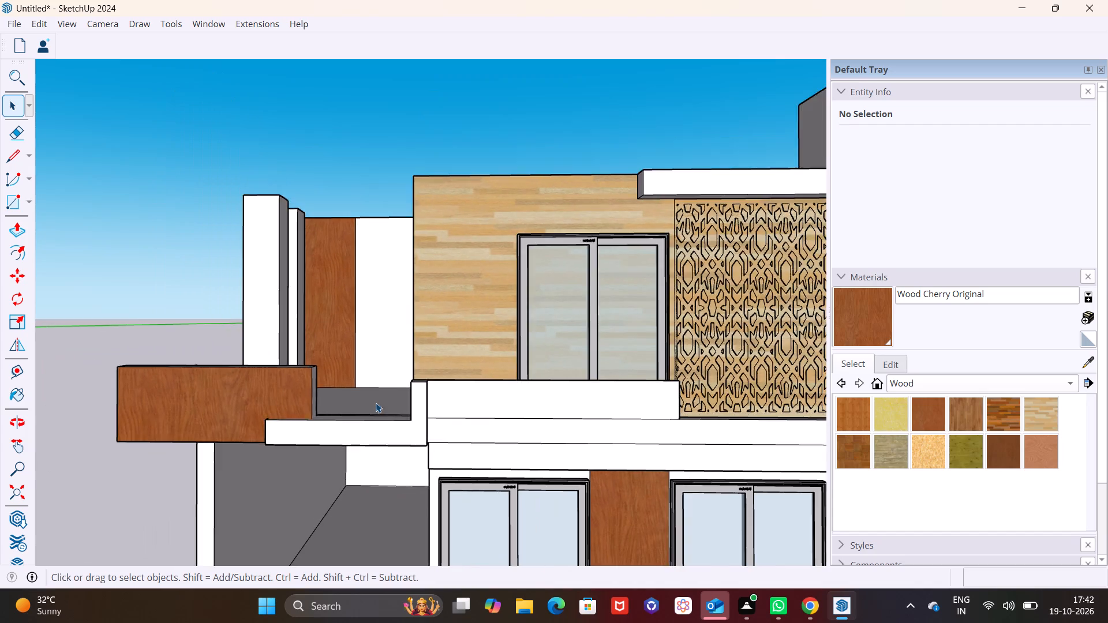
scroll(376, 404, up, 5)
click(33, 202)
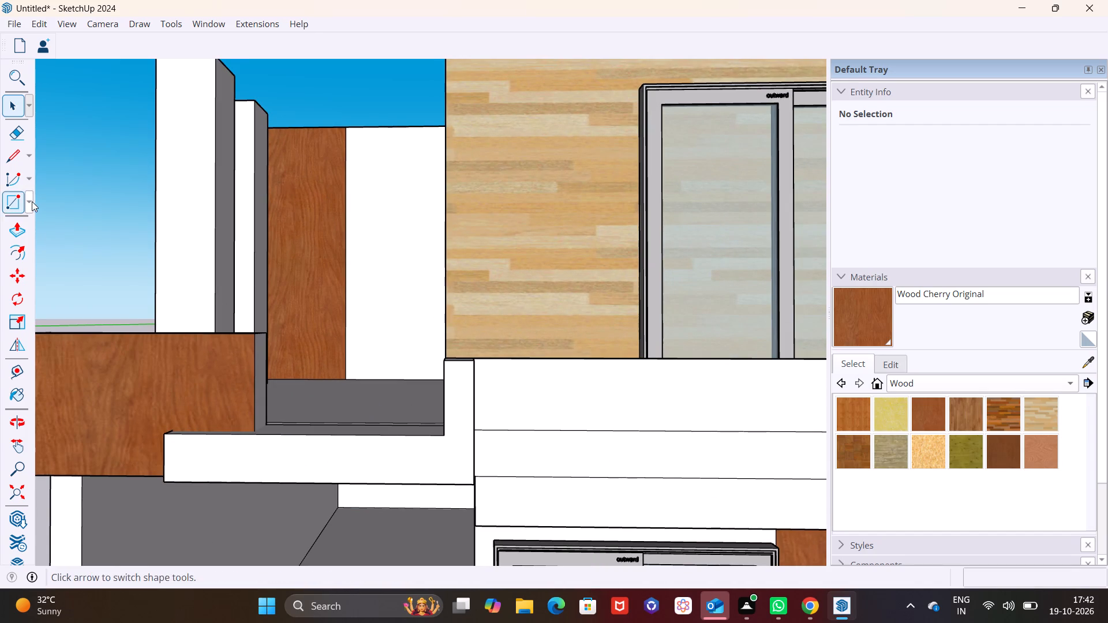
click(32, 201)
click(48, 220)
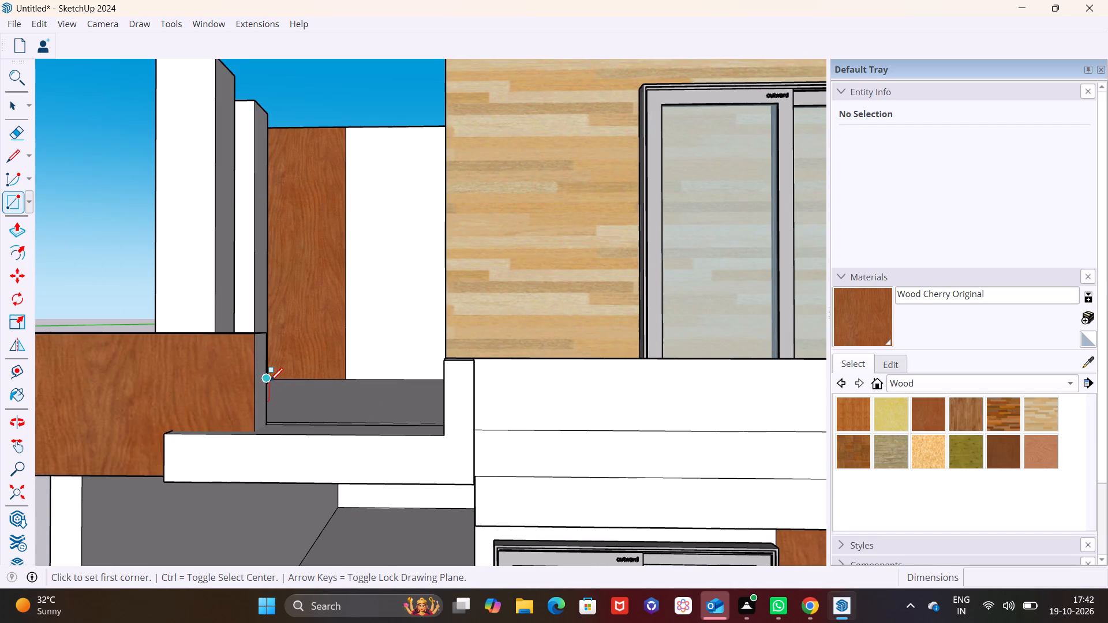
click(270, 381)
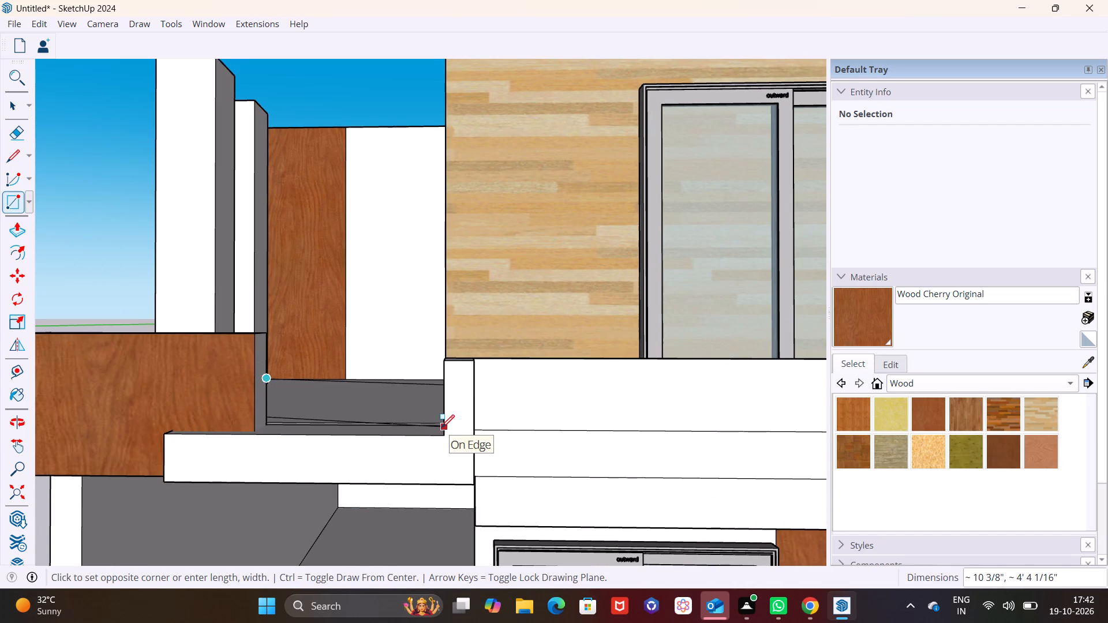
click(437, 426)
key(space)
scroll(462, 391, up, 3)
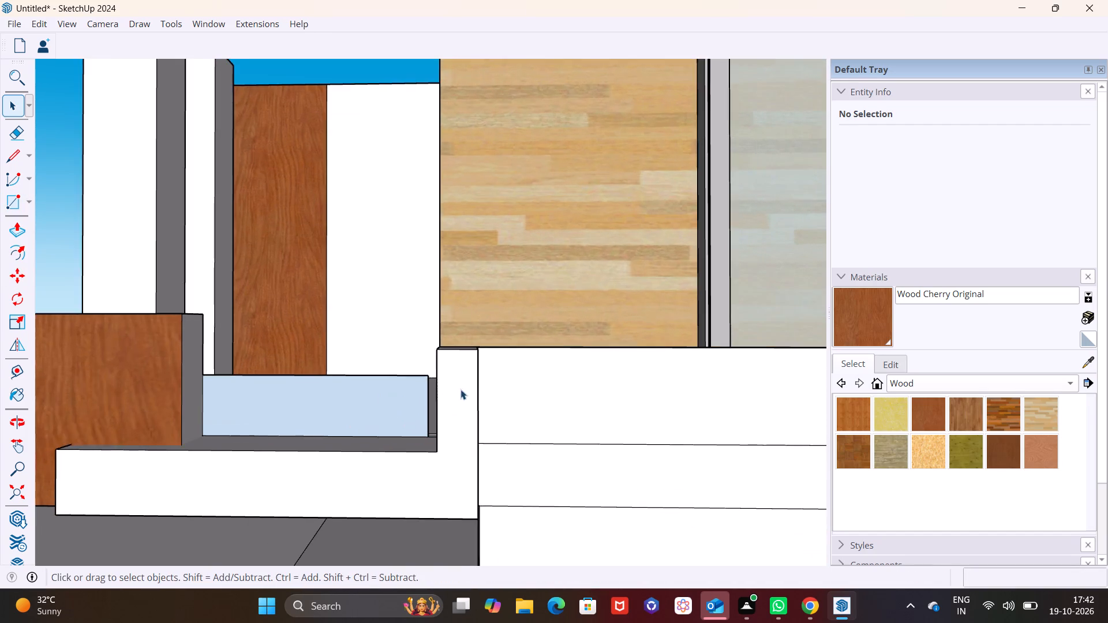
Move the short side edge of the new terrace panel outward to meet the white parapet wall, closing the gap.
scroll(461, 389, up, 3)
middle_drag(446, 396, 447, 505)
scroll(385, 447, up, 3)
middle_drag(387, 442, 485, 452)
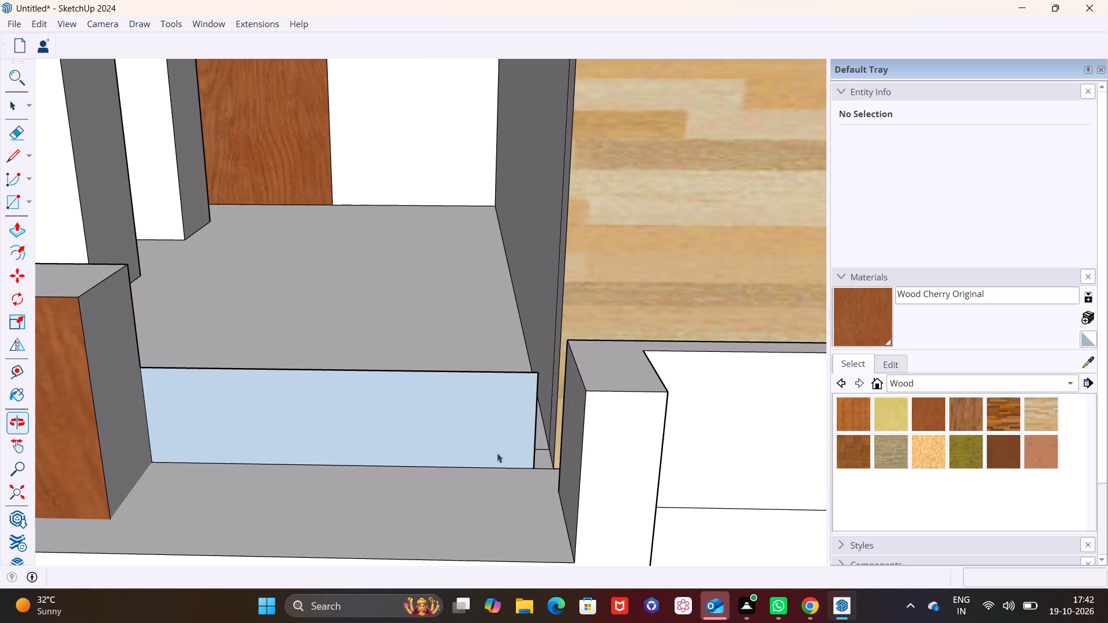
click(537, 419)
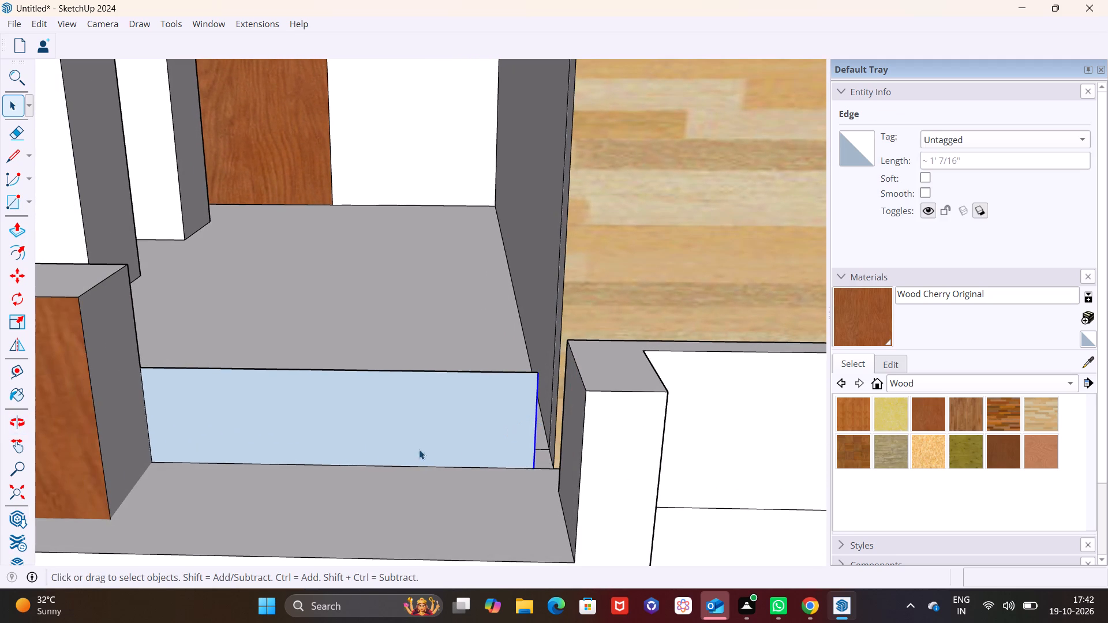
key(m)
click(533, 420)
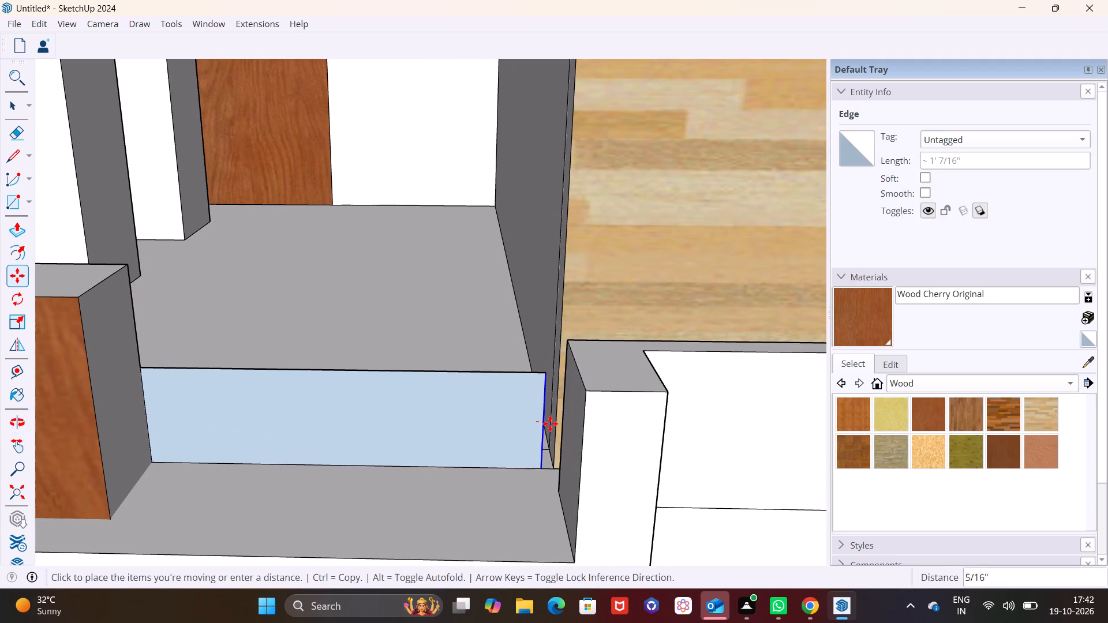
click(566, 425)
key(space)
Paint the terrace railing panel with Translucent Glass Blue from the Glass and Mirrors collection.
click(468, 493)
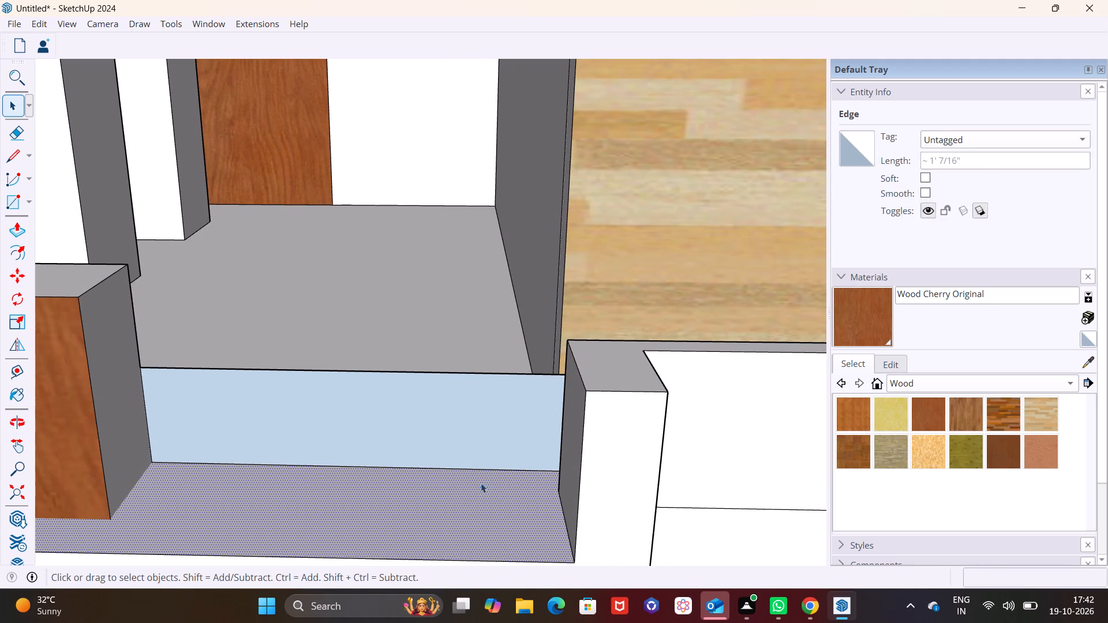
click(903, 389)
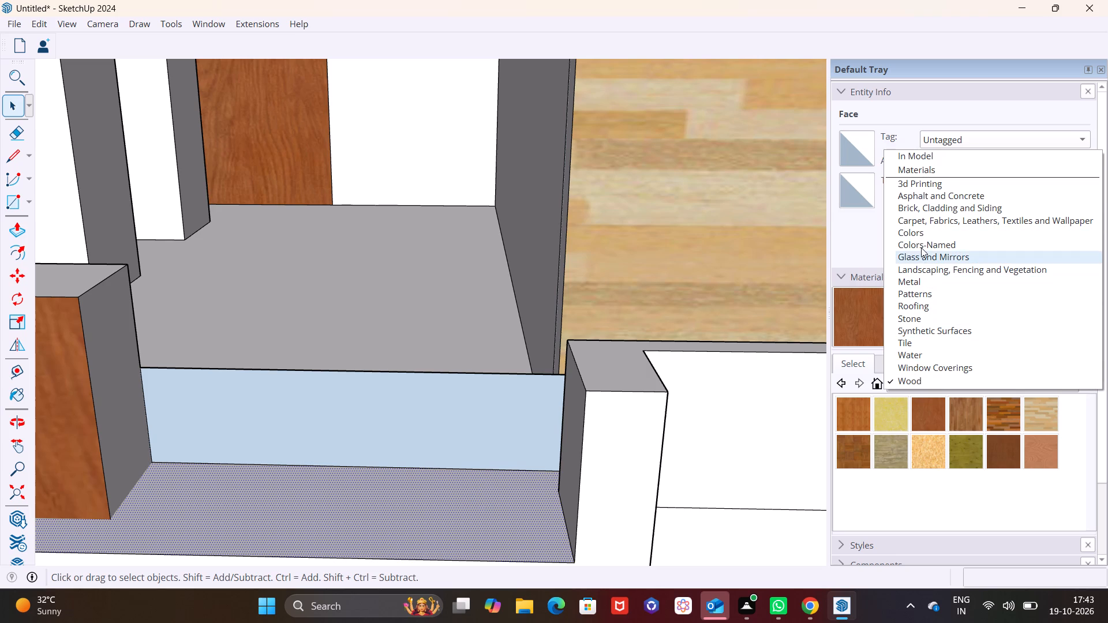
click(922, 256)
click(972, 423)
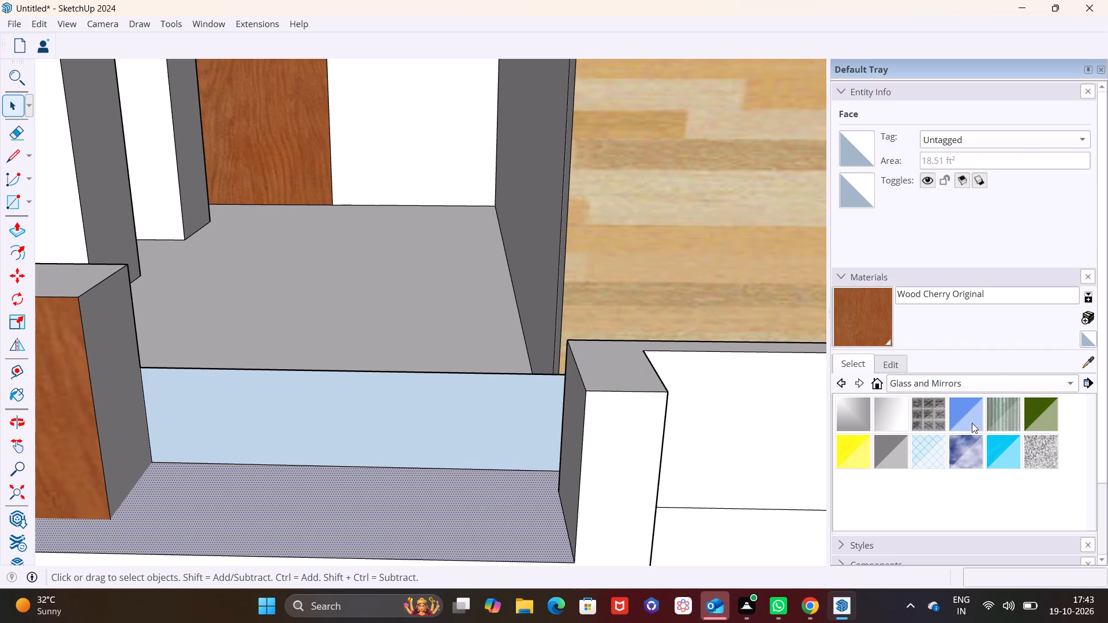
drag(370, 408, 378, 408)
key(space)
click(411, 480)
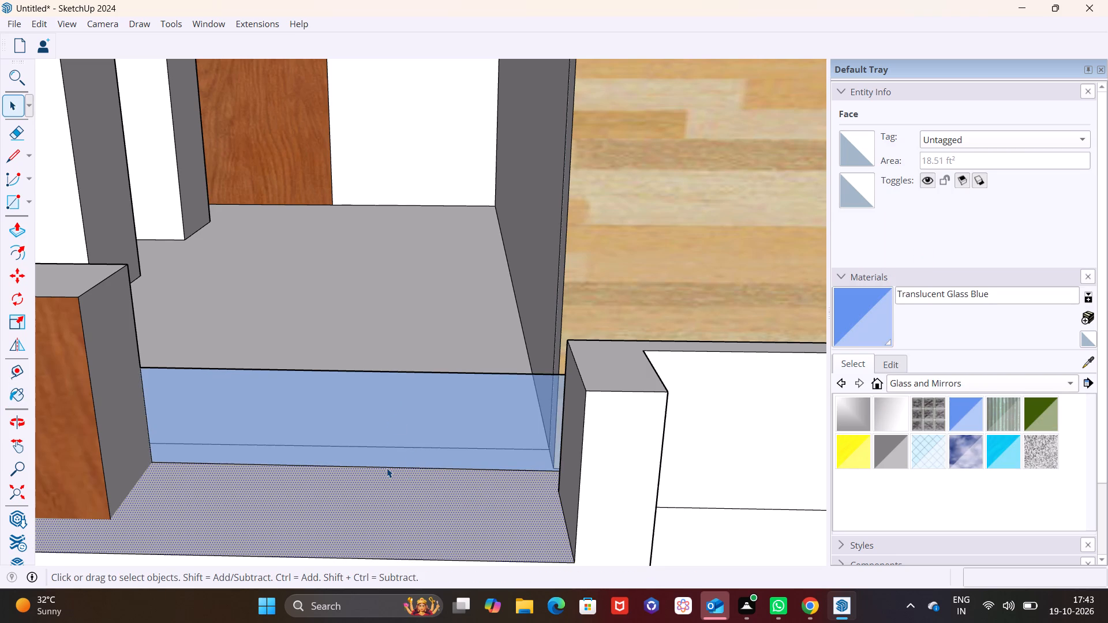
Examine the glass terrace railing and the whole front facade from different angles.
scroll(395, 452, down, 9)
middle_drag(463, 490, 527, 336)
scroll(493, 410, down, 2)
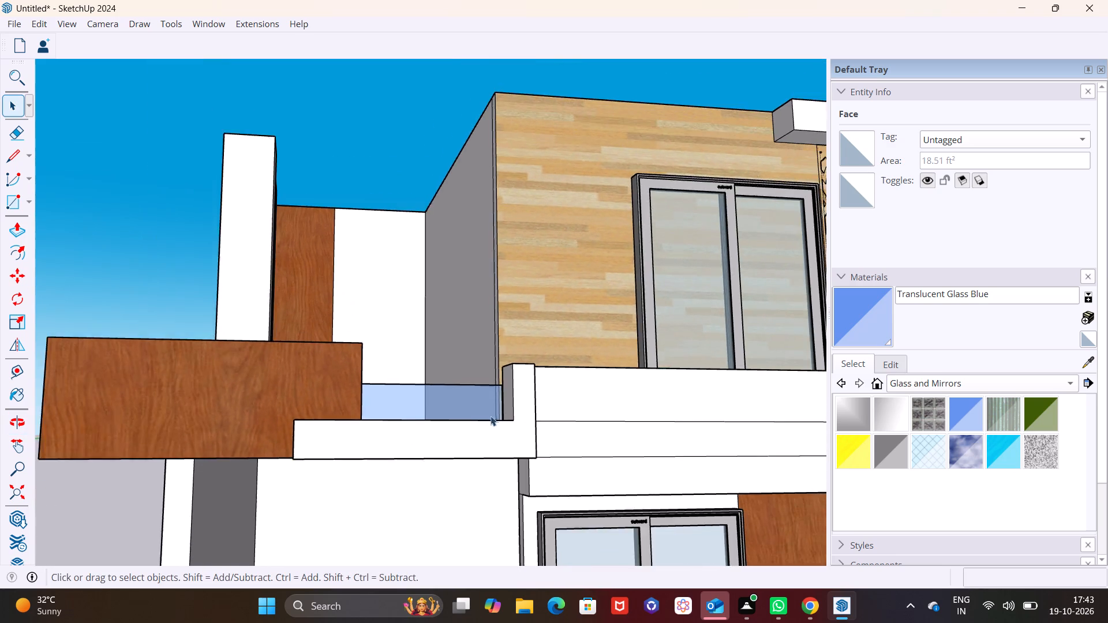
scroll(491, 416, down, 4)
middle_drag(497, 439, 396, 468)
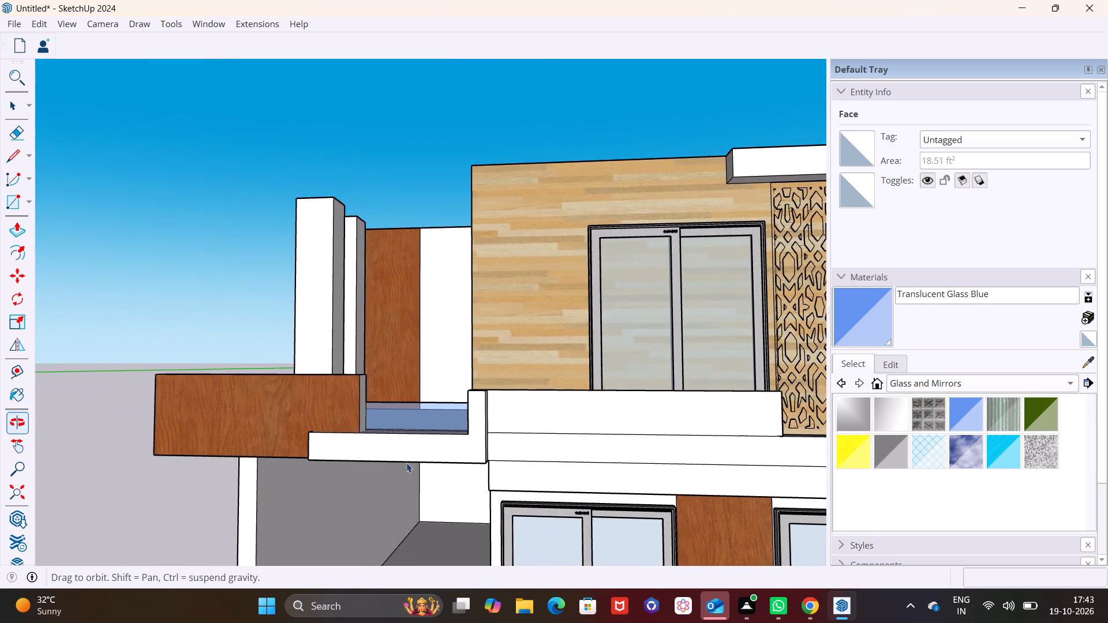
shift+middle_drag(488, 404, 471, 373)
middle_drag(484, 429, 508, 501)
scroll(508, 501, down, 1)
scroll(491, 384, down, 4)
shift+middle_drag(496, 377, 284, 378)
scroll(602, 408, down, 2)
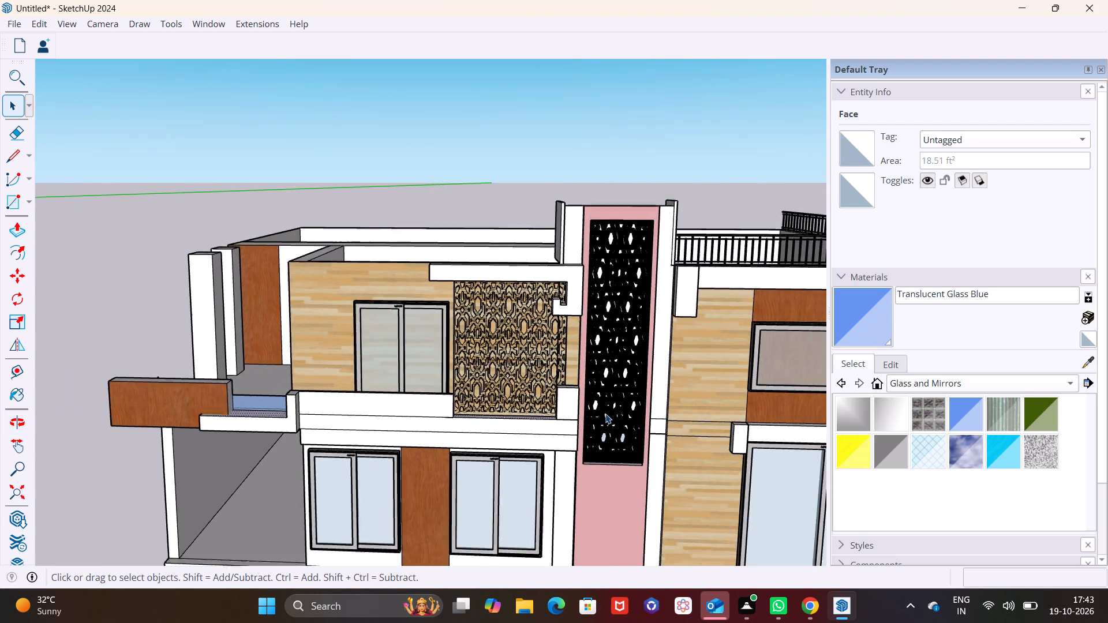
scroll(605, 414, down, 4)
shift+middle_drag(679, 430, 505, 350)
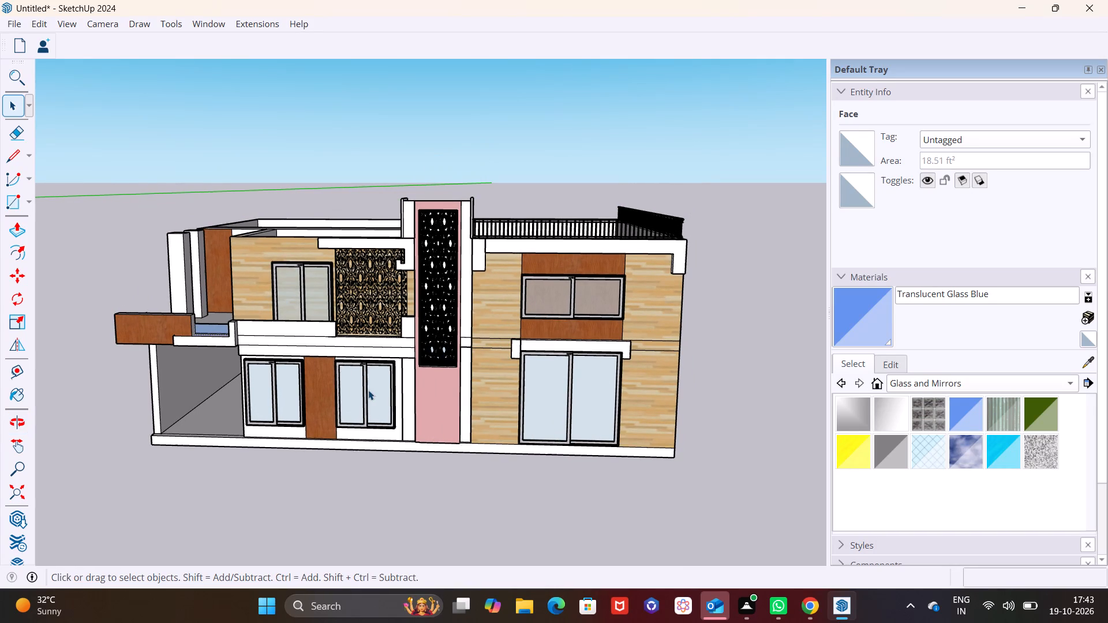
scroll(368, 390, up, 1)
middle_drag(375, 389, 433, 331)
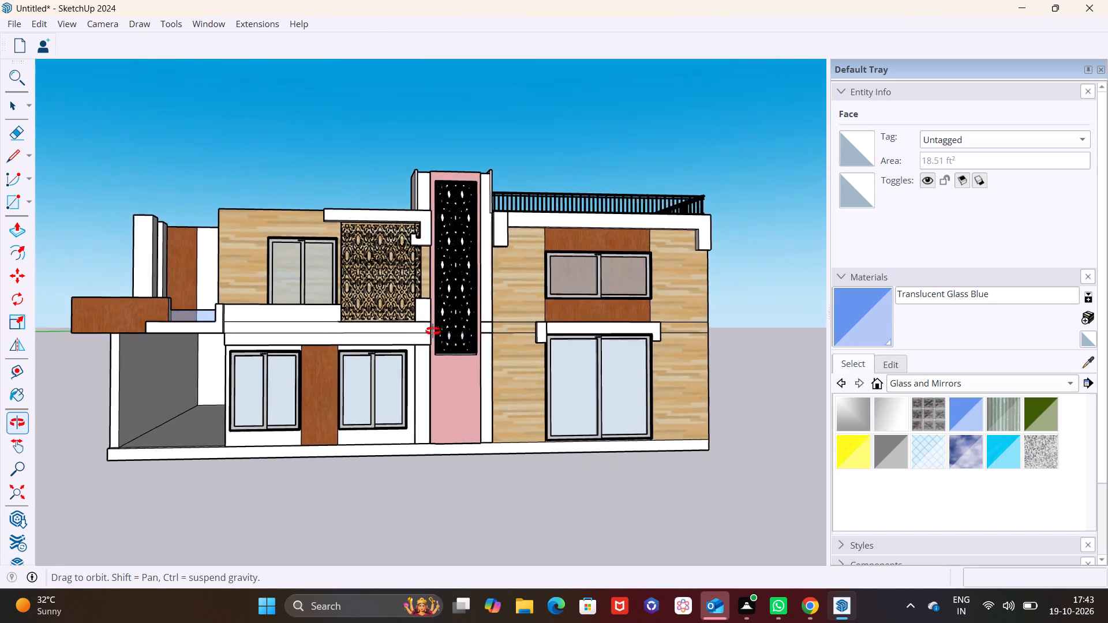
middle_drag(433, 331, 405, 351)
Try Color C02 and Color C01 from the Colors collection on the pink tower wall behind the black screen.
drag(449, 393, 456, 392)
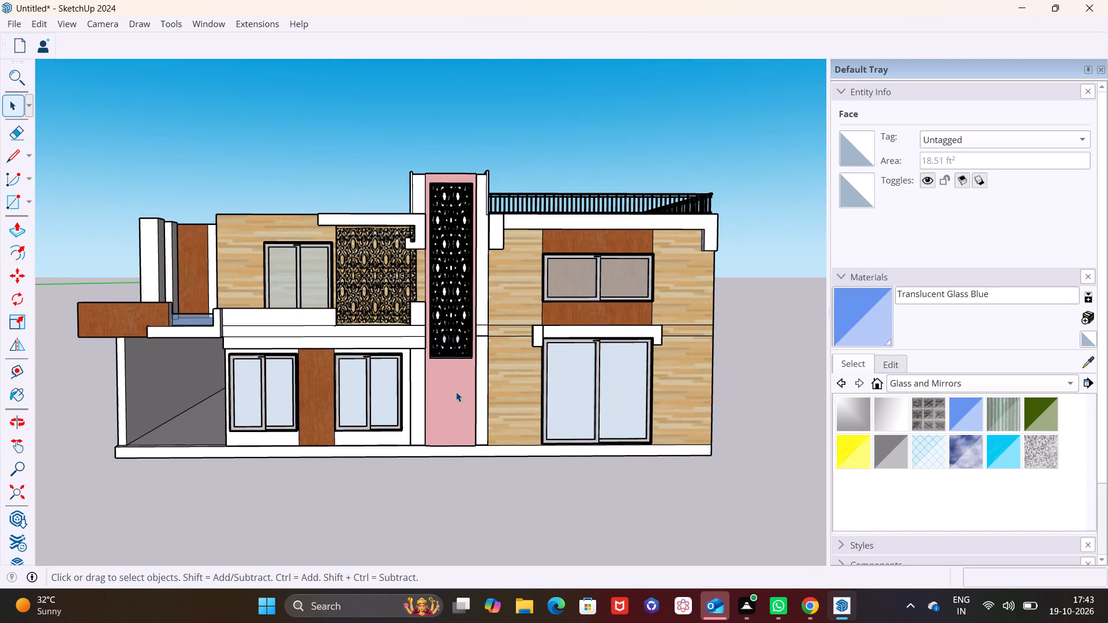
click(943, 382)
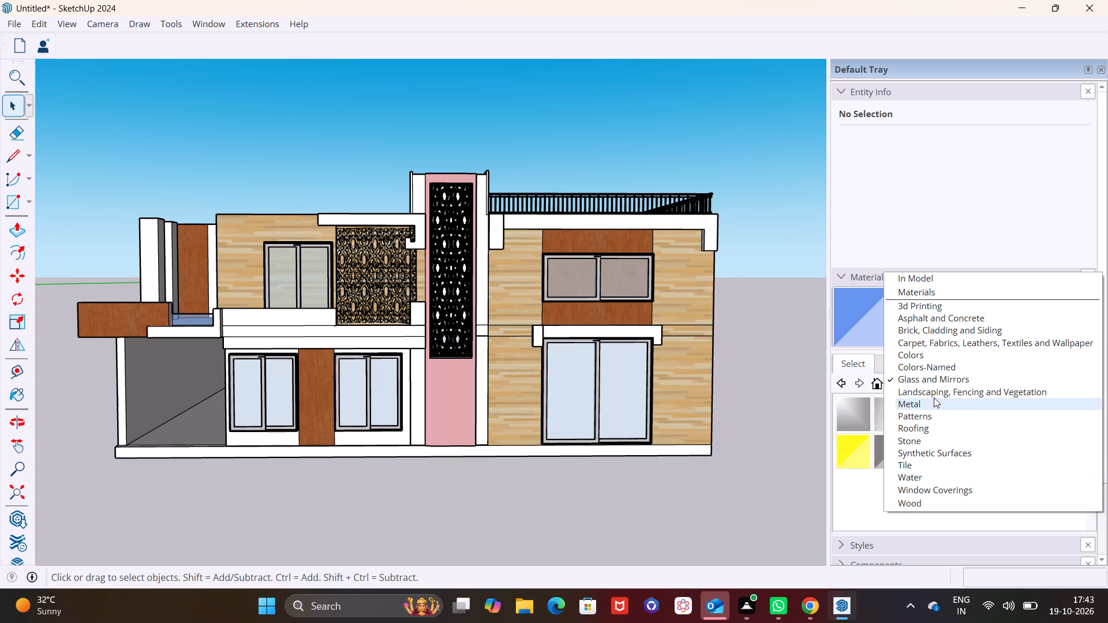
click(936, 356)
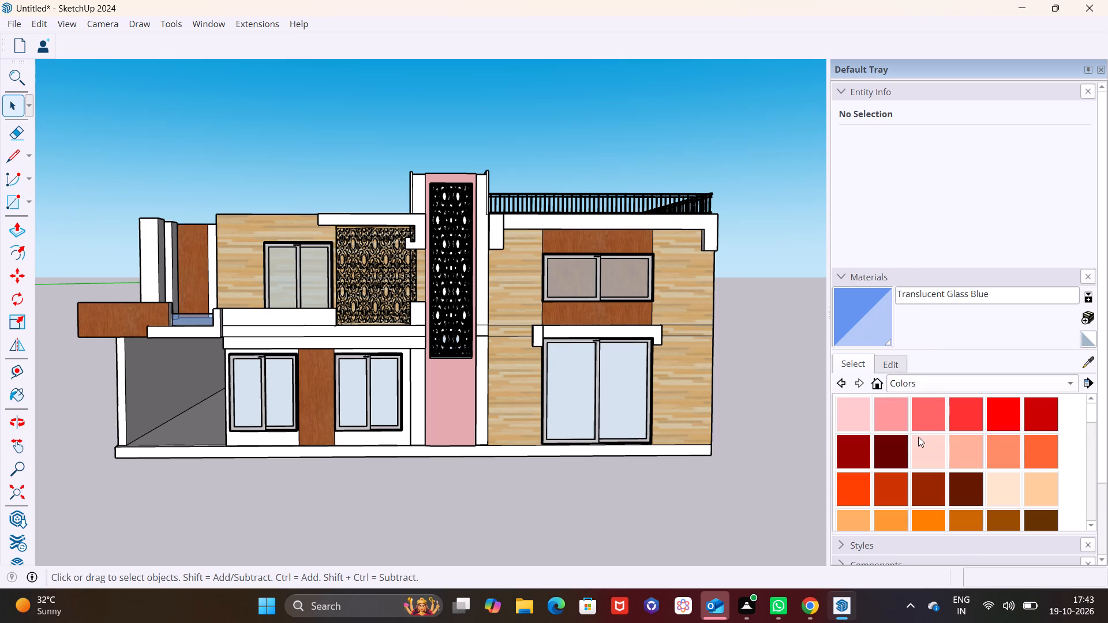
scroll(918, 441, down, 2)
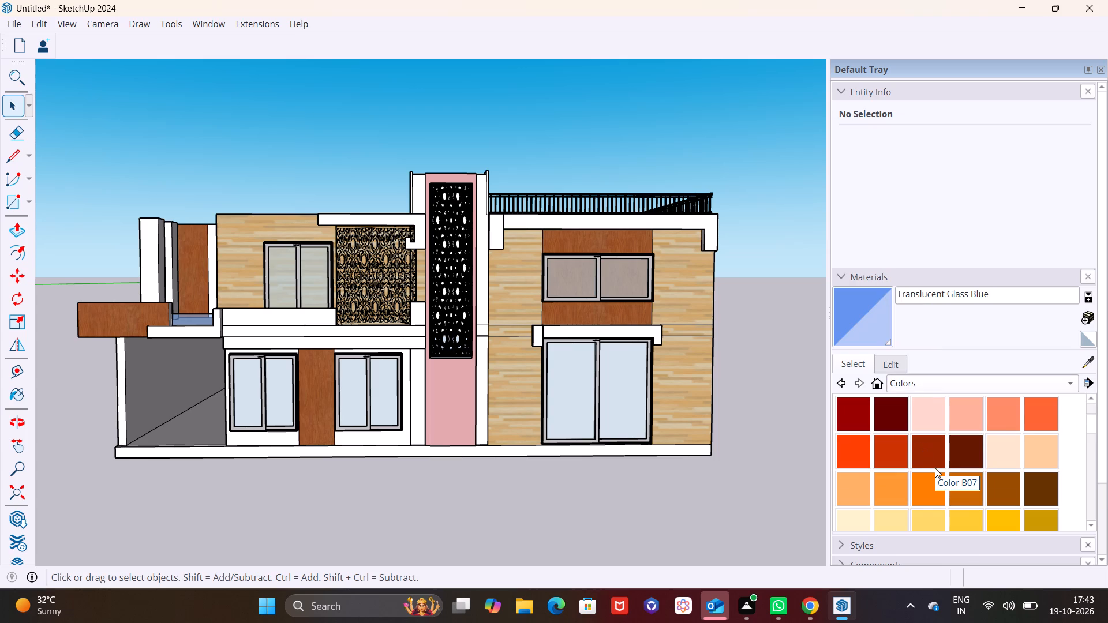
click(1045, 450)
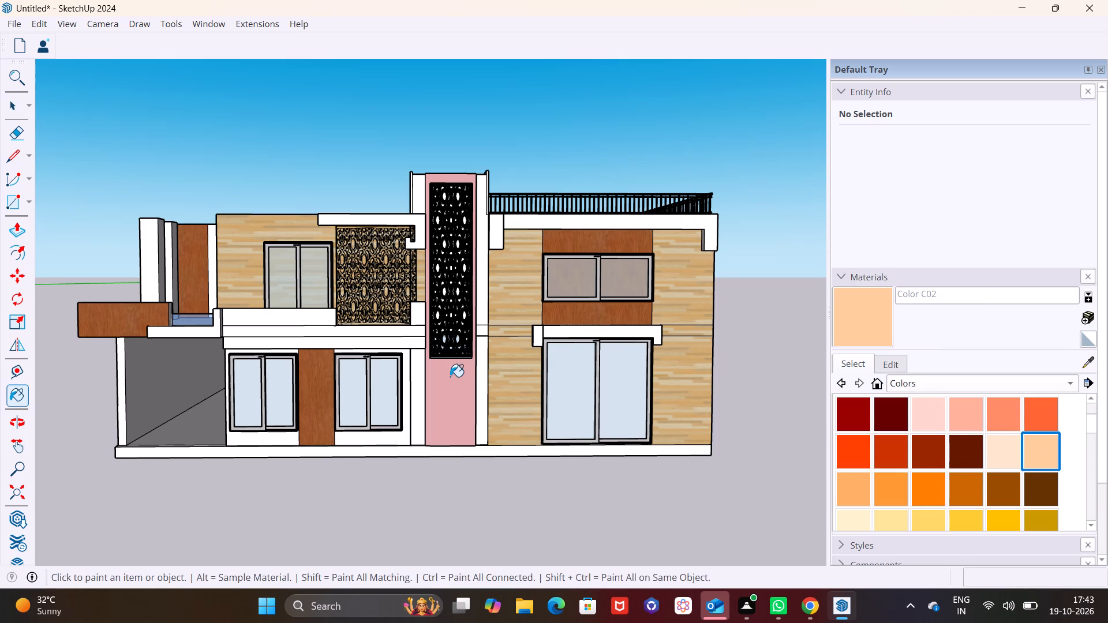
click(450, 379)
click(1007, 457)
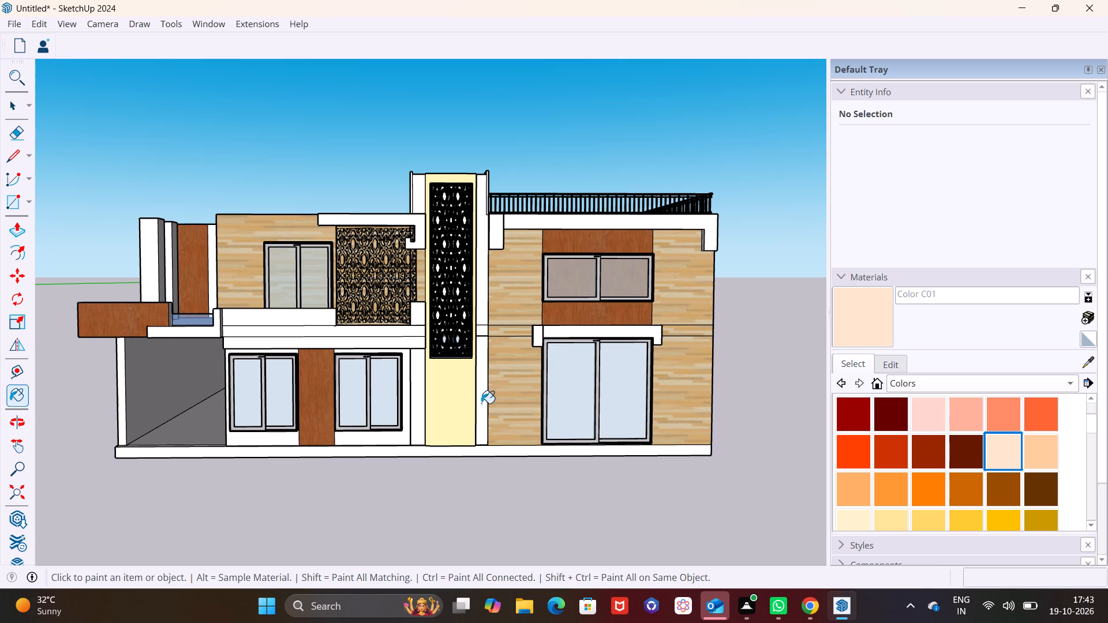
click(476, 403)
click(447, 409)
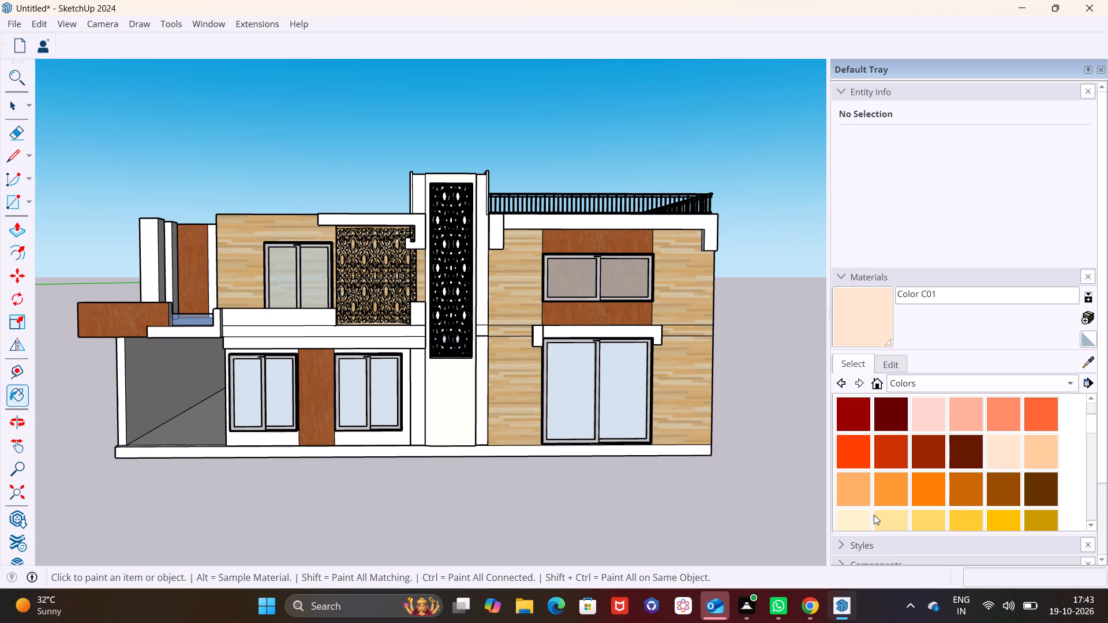
Paint the tower wall behind the black decorative screen with Color D01.
click(856, 517)
click(461, 387)
scroll(673, 438, down, 1)
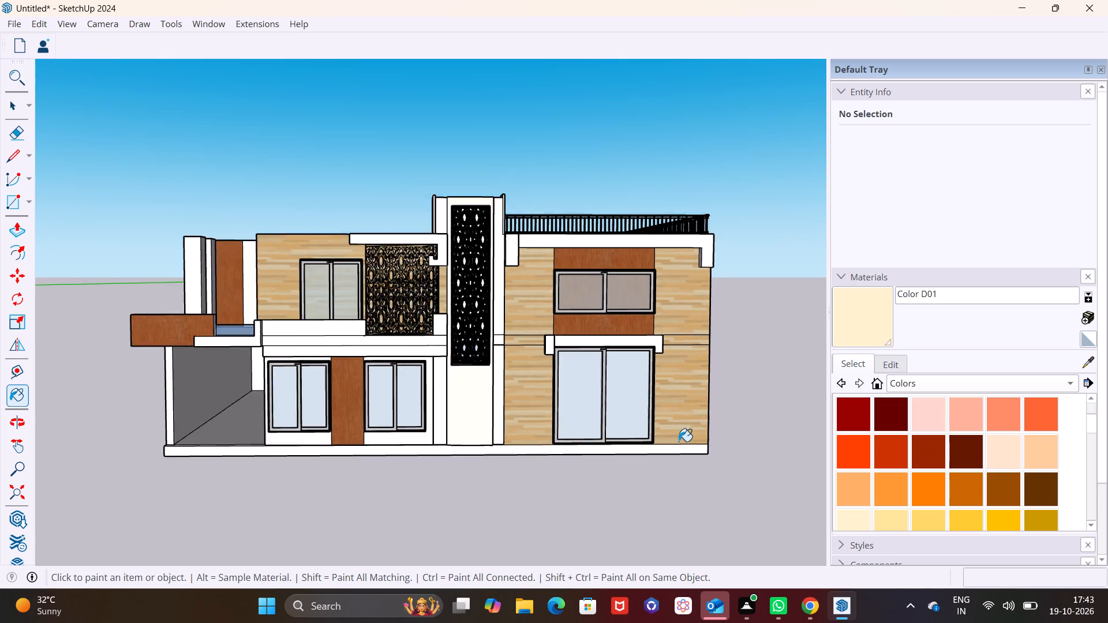
scroll(679, 441, down, 2)
scroll(915, 479, down, 3)
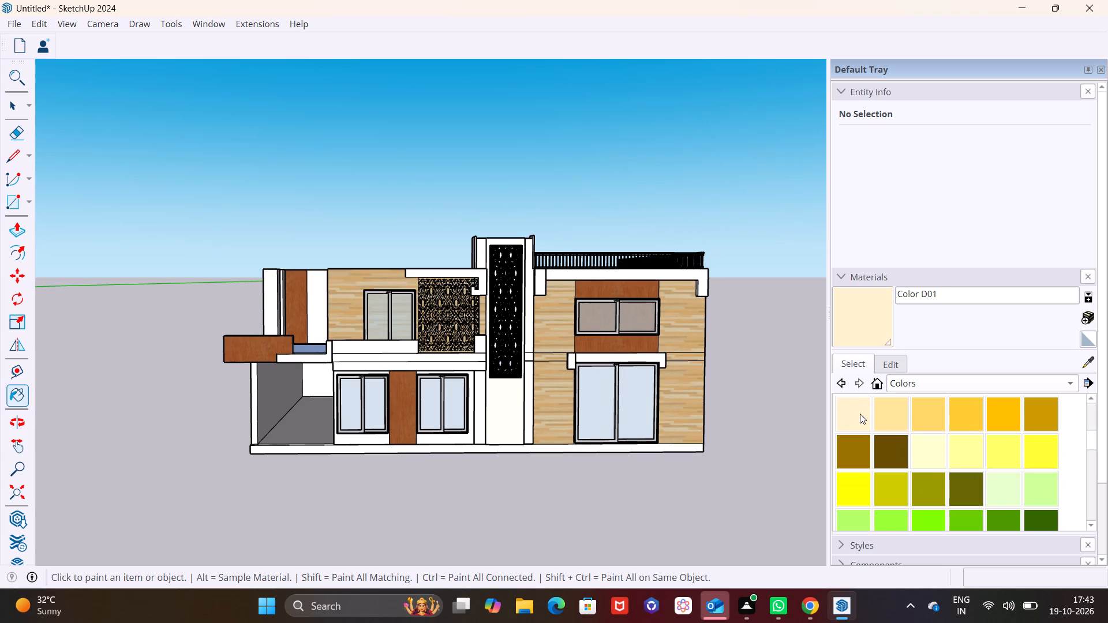
click(860, 414)
click(492, 400)
Browse the remaining swatches of the Colors collection down to the greys.
scroll(1004, 472, down, 8)
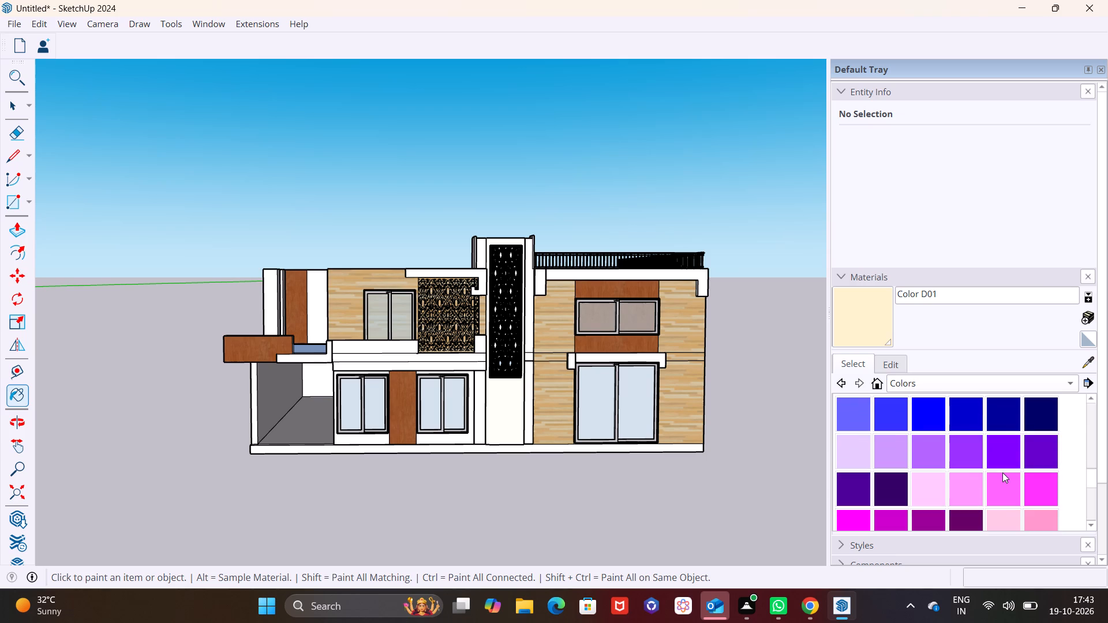
scroll(1001, 472, down, 4)
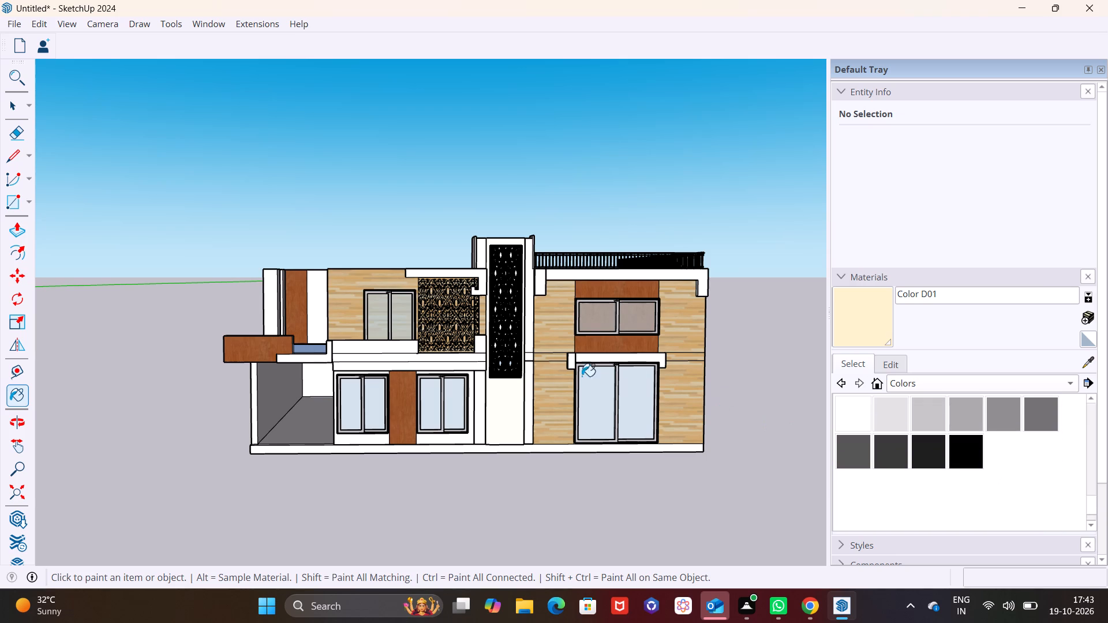
Examine the front facade with its repainted tower wall from slightly different angles and distances.
scroll(534, 429, up, 4)
key(space)
scroll(466, 483, down, 2)
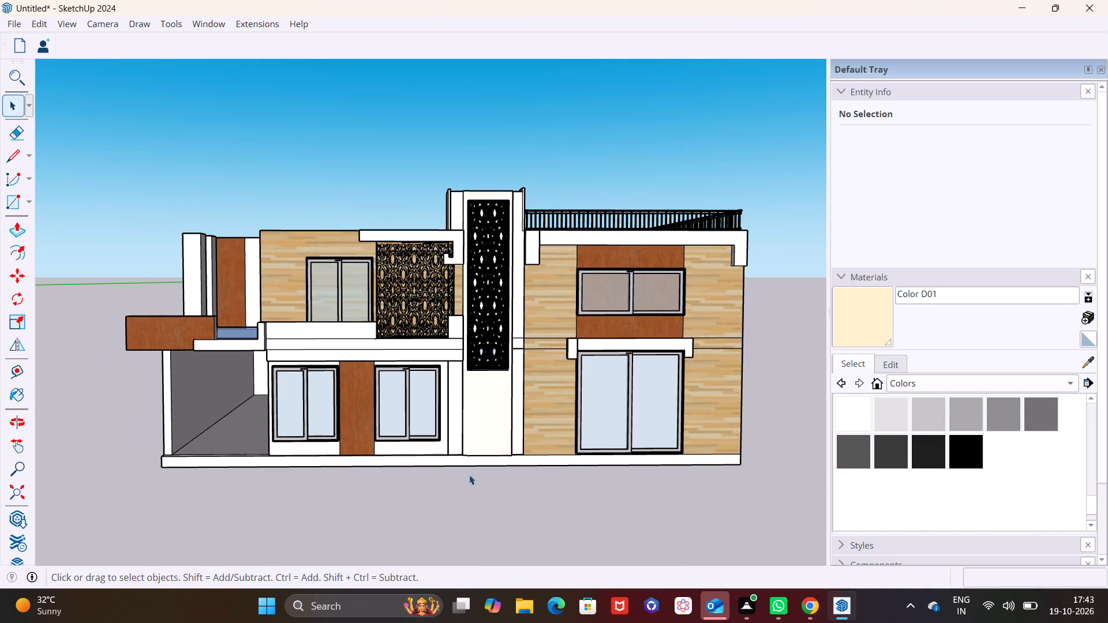
scroll(469, 475, down, 1)
middle_drag(499, 482, 501, 500)
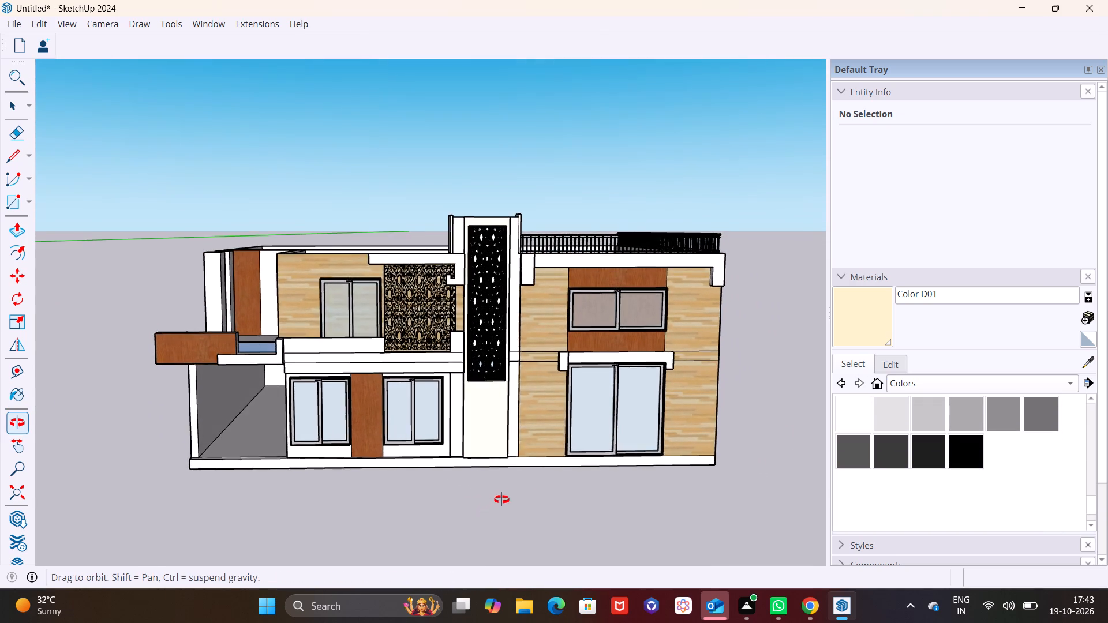
middle_drag(501, 500, 510, 501)
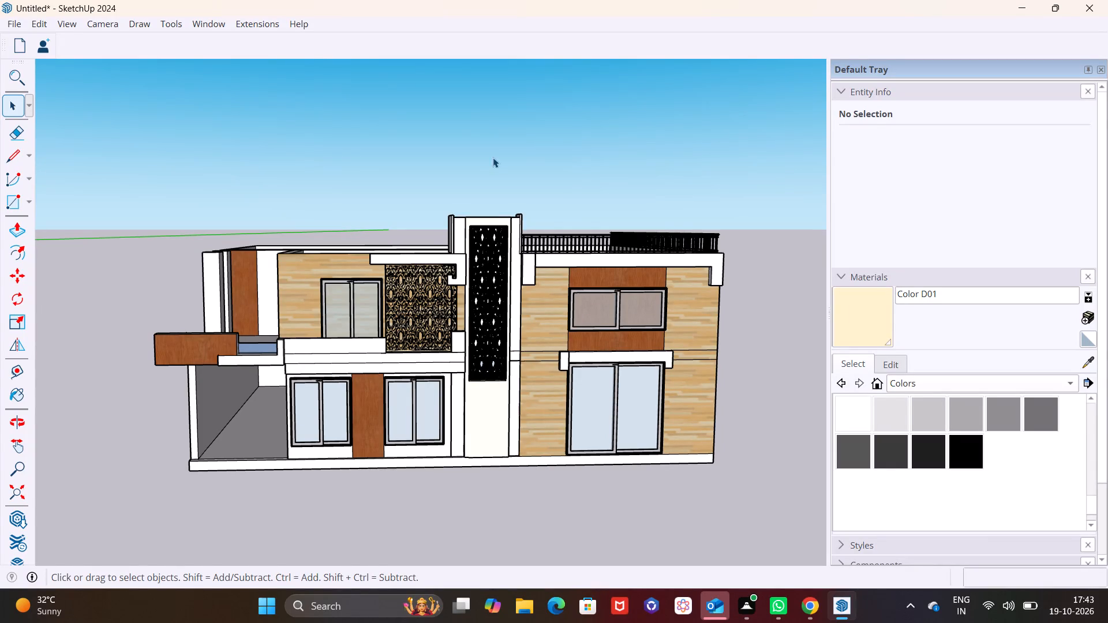
scroll(214, 356, up, 1)
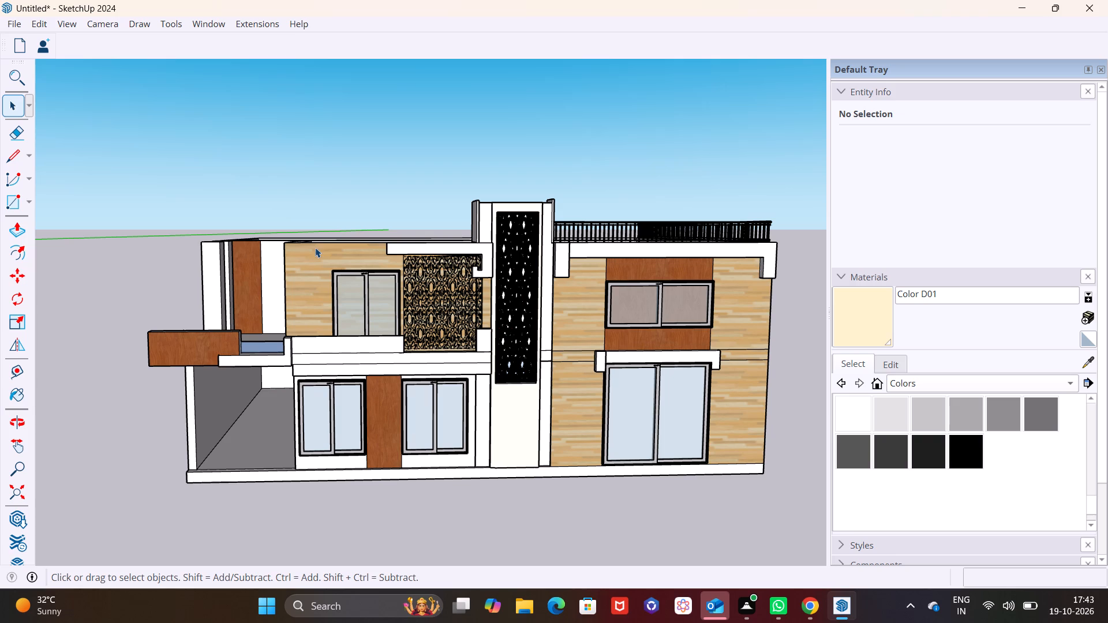
middle_drag(315, 247, 313, 256)
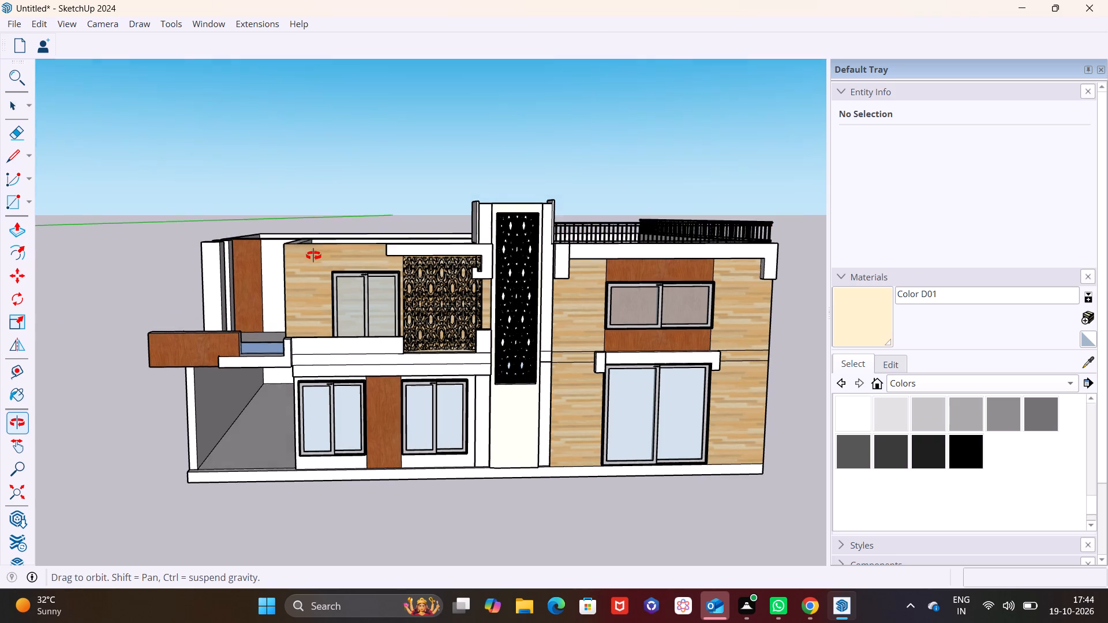
Draw a rectangle about 16' 2" by 53' 2" from the rear corner of the open roof to the railing side.
middle_drag(313, 256, 306, 393)
middle_click(345, 273)
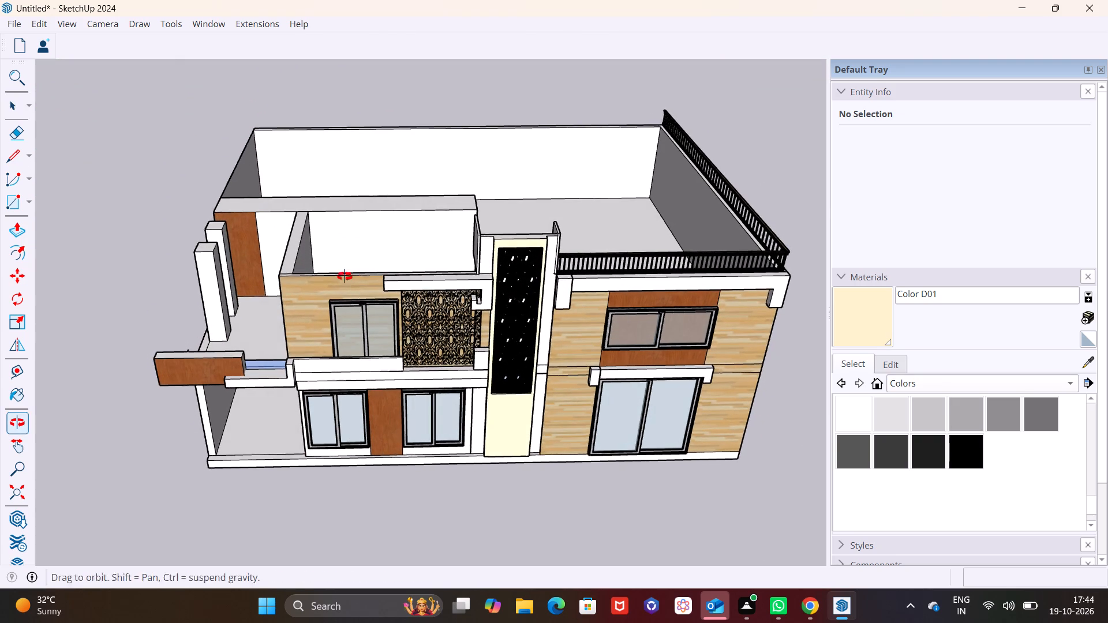
click(27, 201)
click(50, 220)
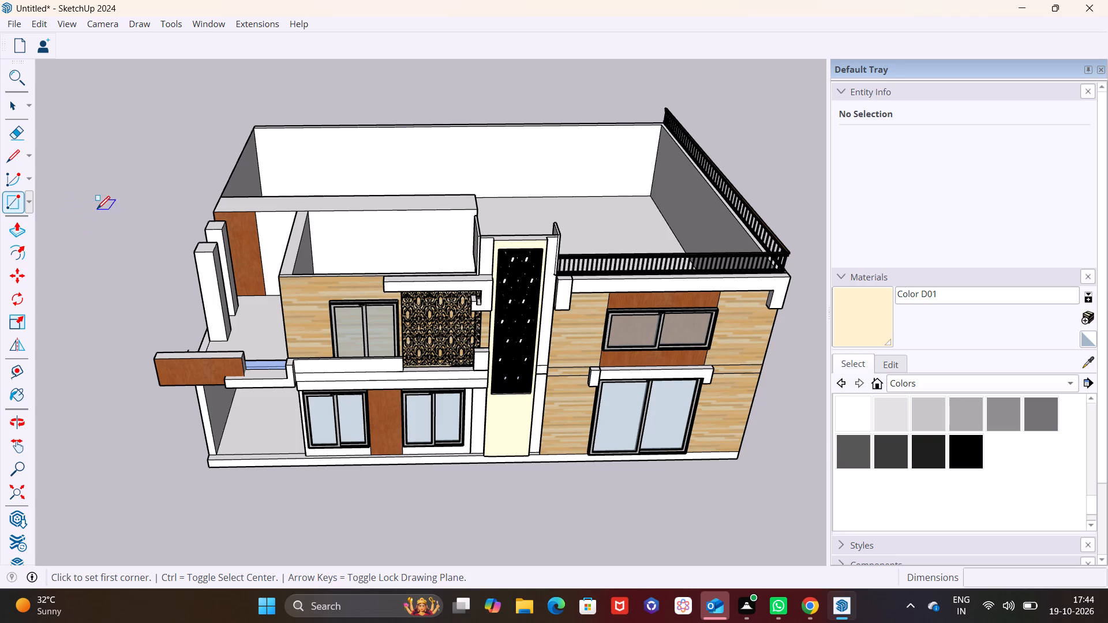
scroll(211, 206, up, 2)
scroll(286, 187, up, 2)
middle_drag(348, 175, 201, 267)
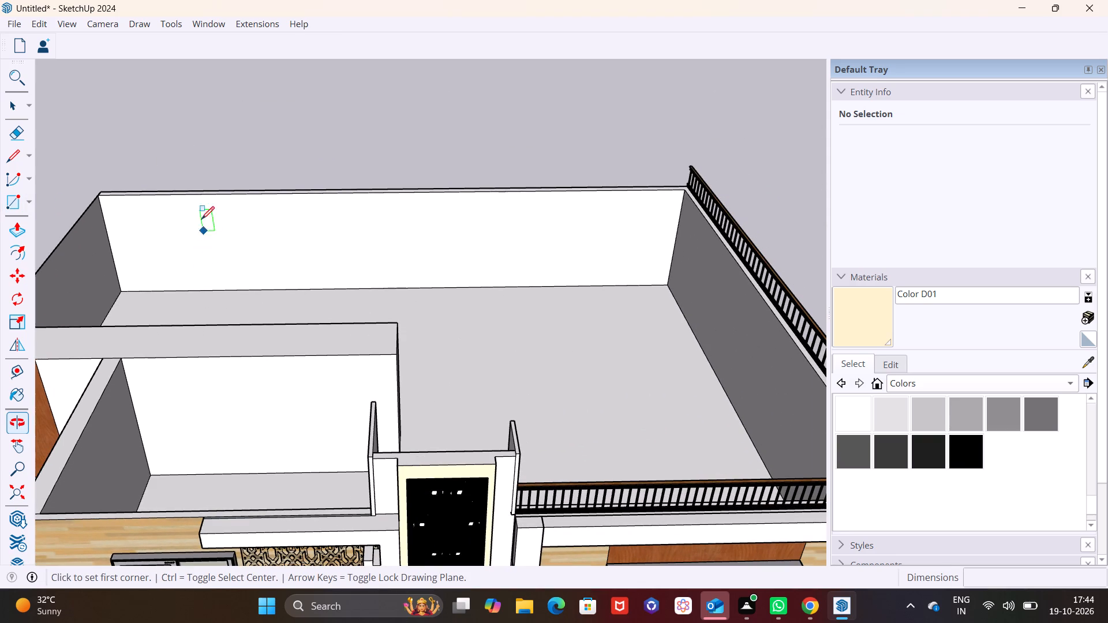
click(99, 193)
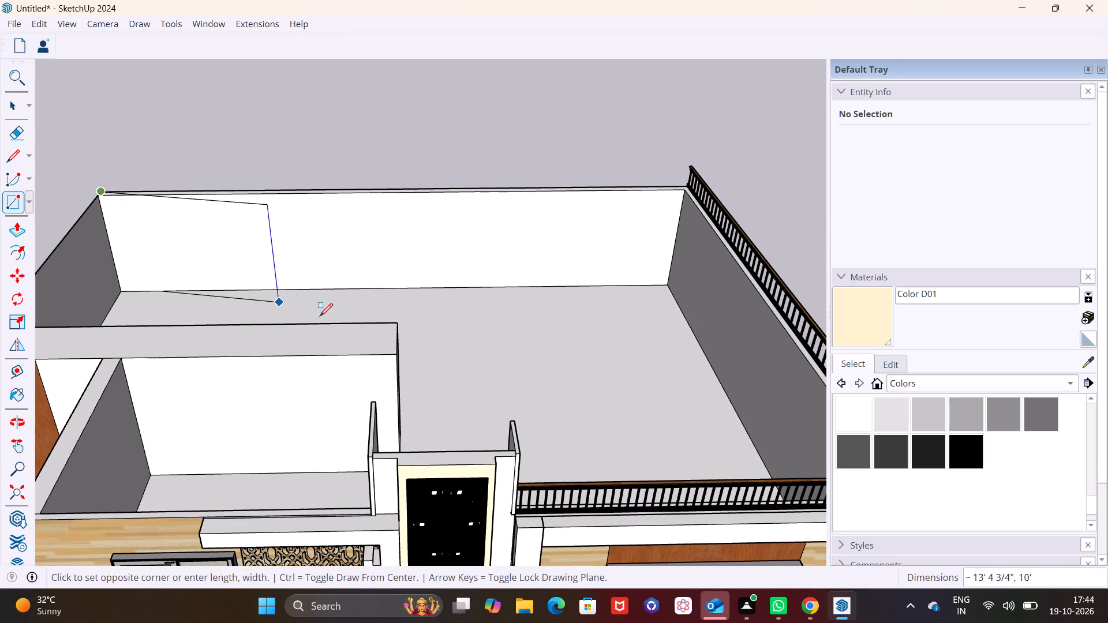
scroll(409, 341, down, 3)
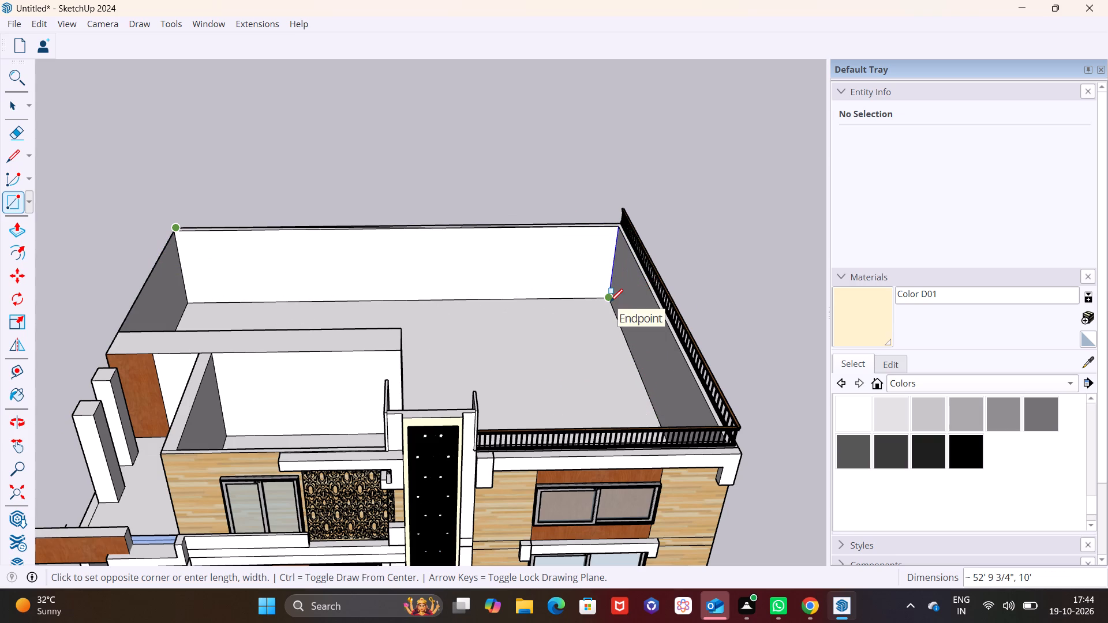
click(654, 291)
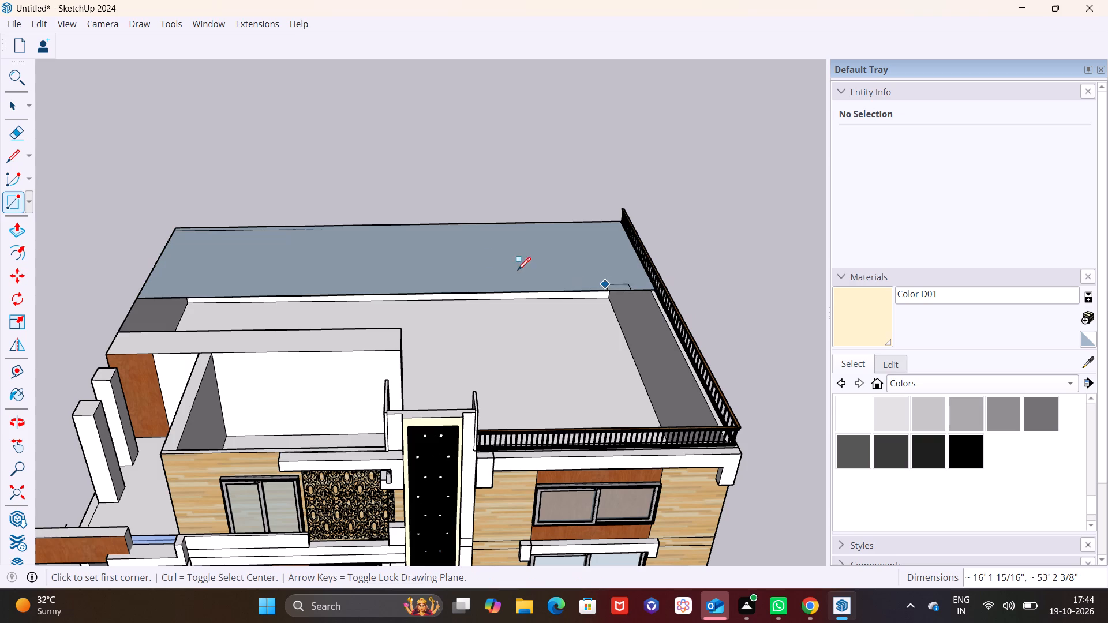
Push/Pull the new roof rectangle slightly upward into a thin slab.
key(space)
click(425, 250)
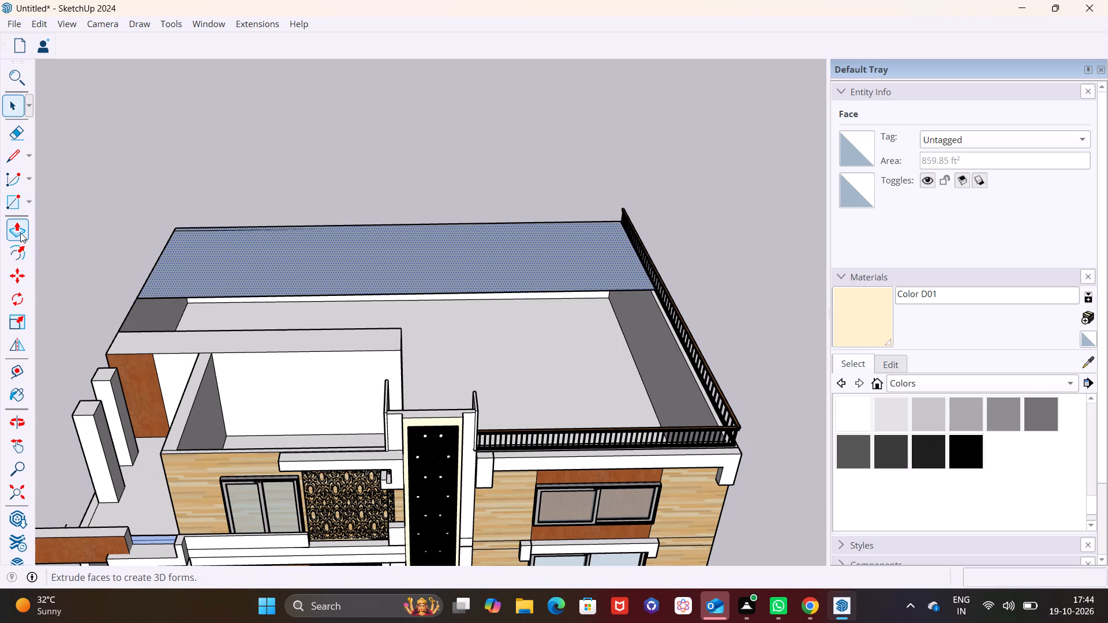
click(21, 229)
click(220, 279)
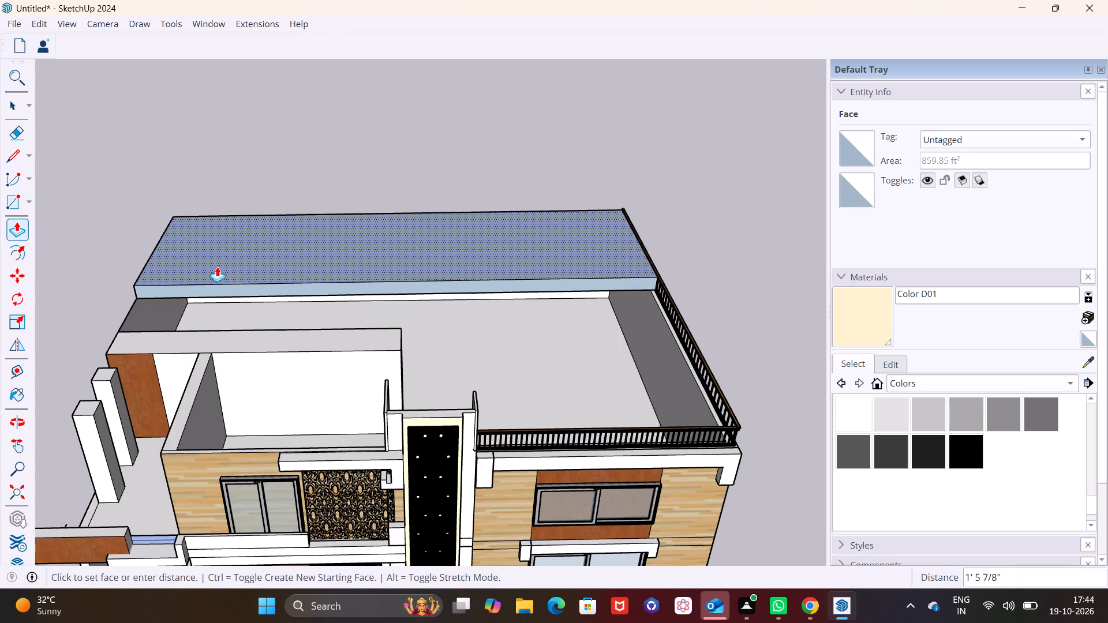
click(217, 273)
key(space)
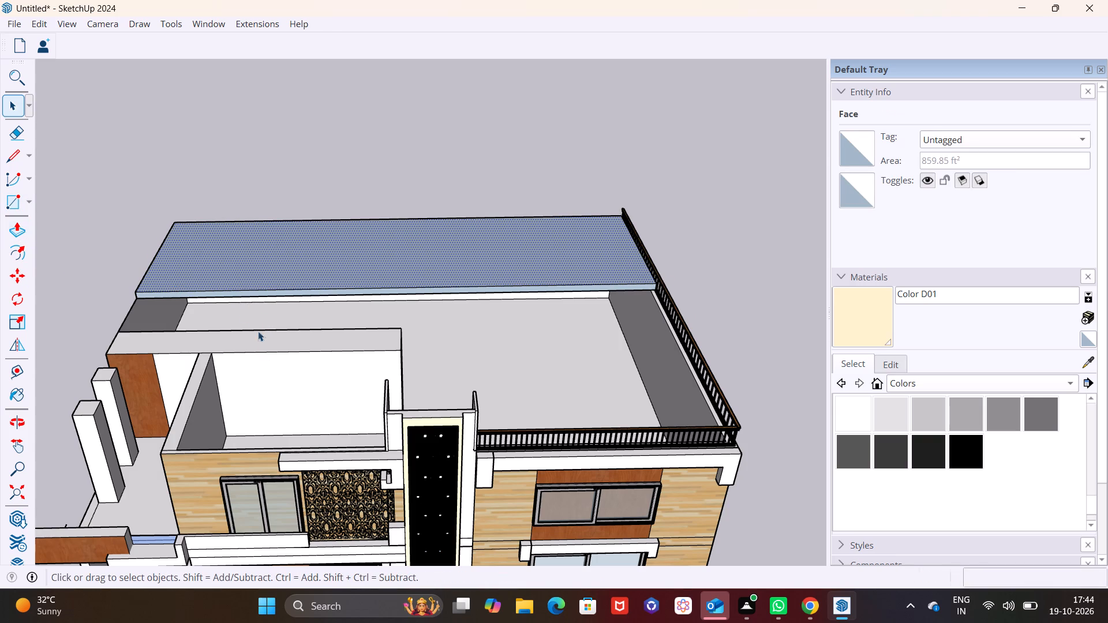
Extend the roof slab's front edge face about 18' 7 9/16" toward the front facade.
click(243, 295)
scroll(243, 294, up, 3)
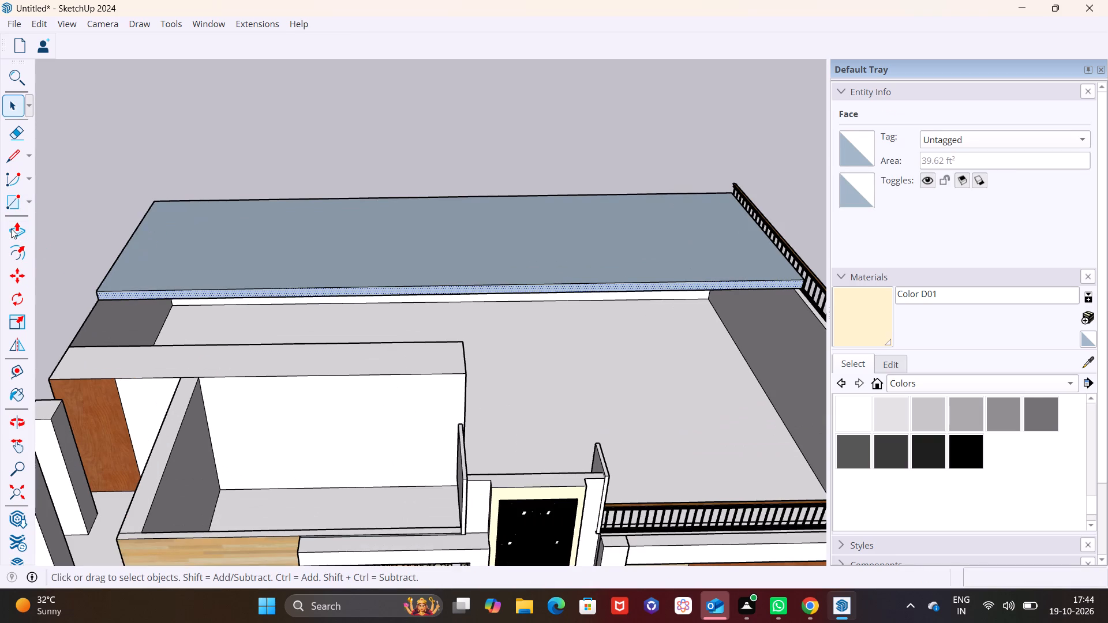
click(11, 228)
click(123, 295)
scroll(109, 347, down, 2)
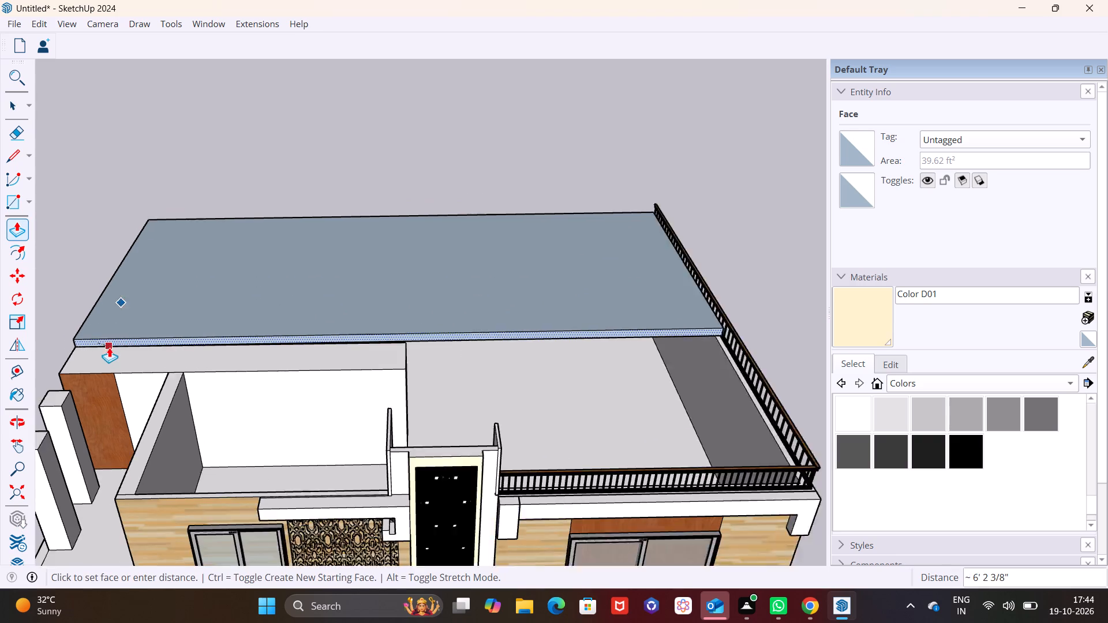
scroll(109, 347, down, 2)
scroll(91, 451, down, 2)
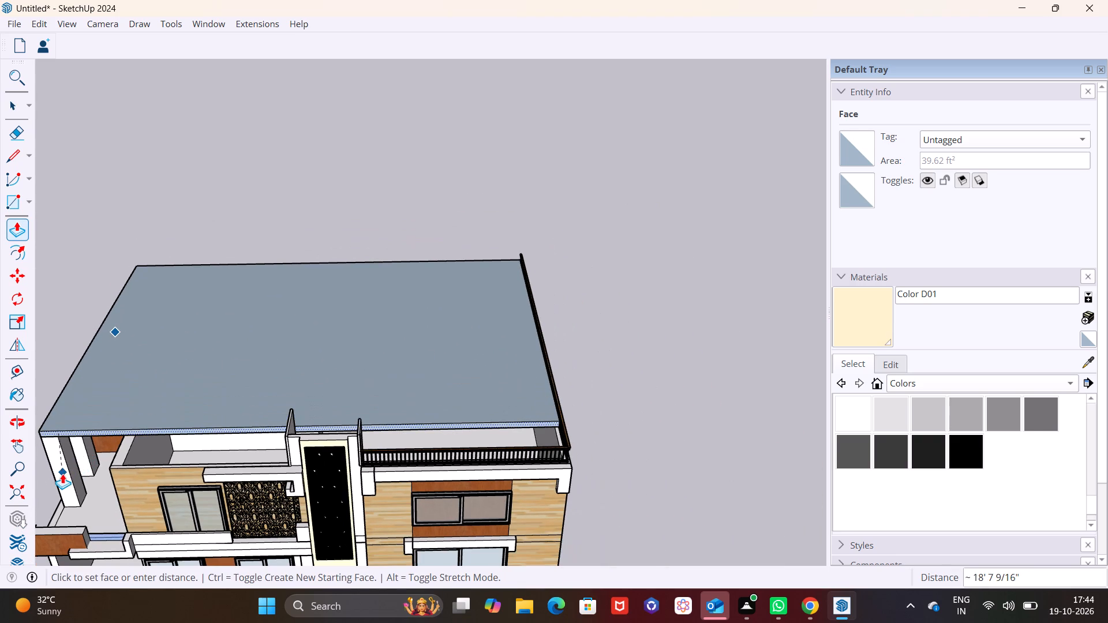
click(62, 474)
Pull the slab's front edge face another 4' 9" forward to the wood-clad front wall.
scroll(160, 402, down, 2)
middle_drag(200, 426, 296, 246)
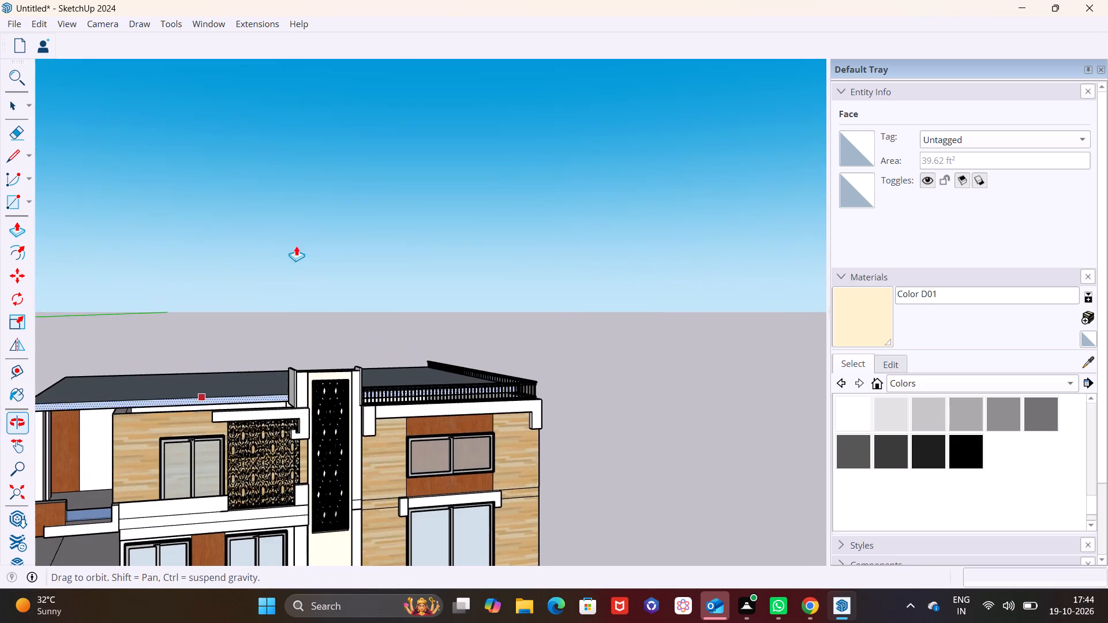
middle_drag(327, 355, 592, 298)
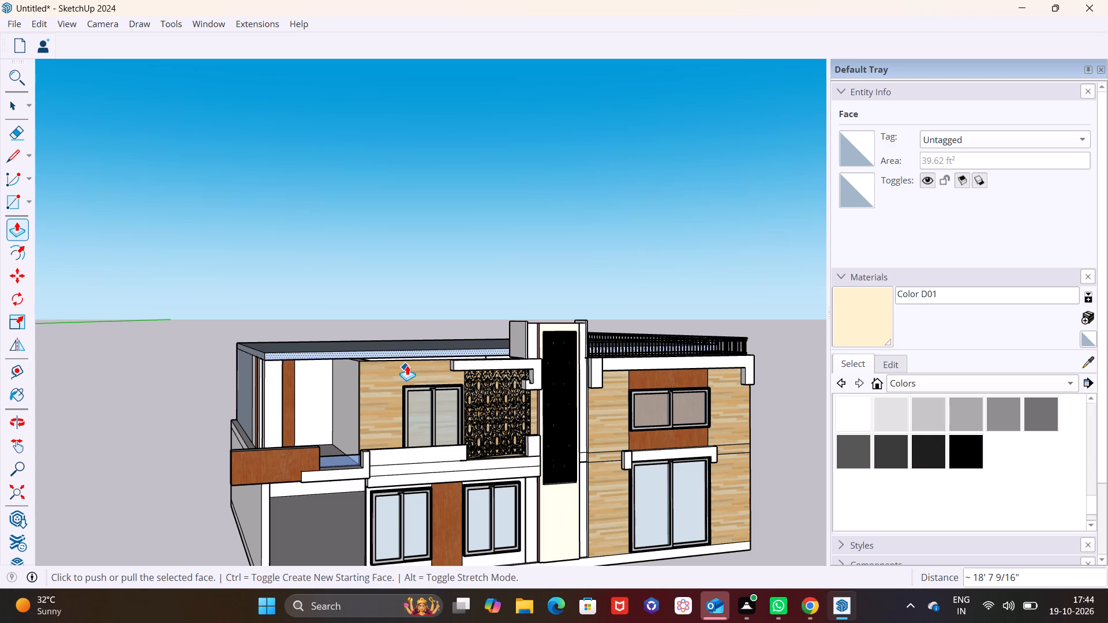
scroll(407, 365, up, 6)
middle_drag(409, 361, 608, 523)
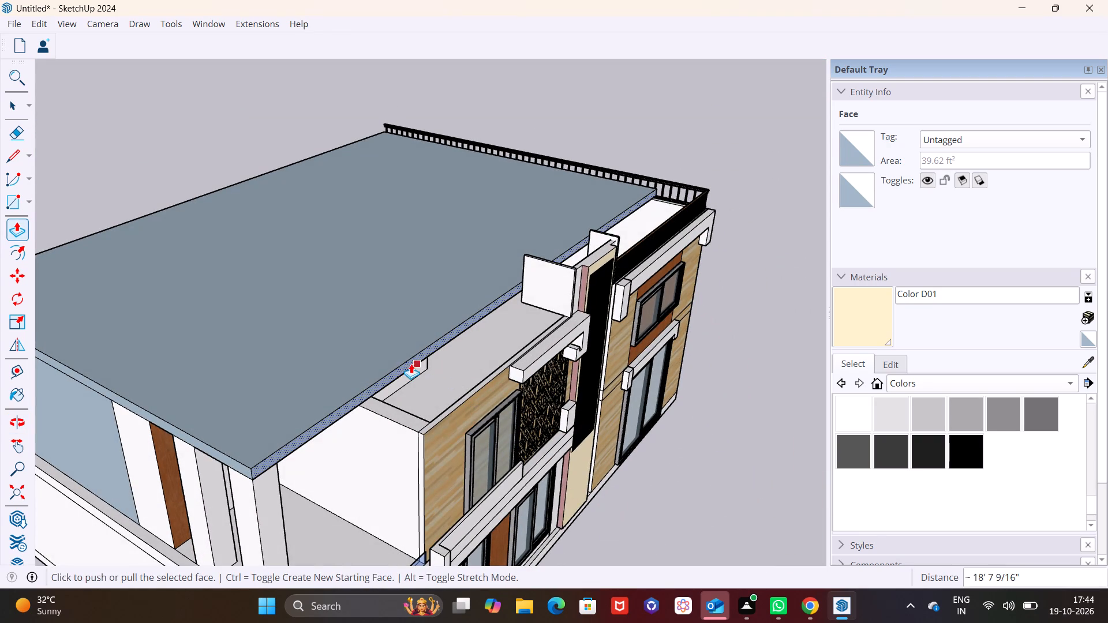
click(409, 363)
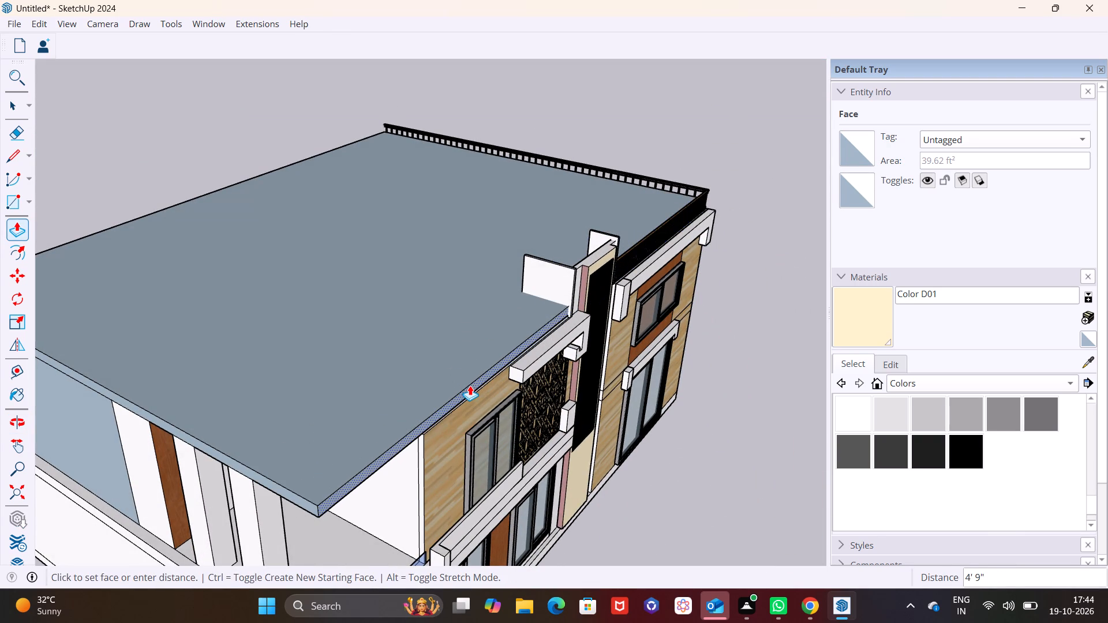
click(470, 385)
Pull the slab's side edge face above the balcony columns outward 3' 1 1/8" as an overhang.
scroll(434, 444, up, 1)
middle_drag(434, 444, 294, 352)
shift+middle_drag(271, 329, 629, 409)
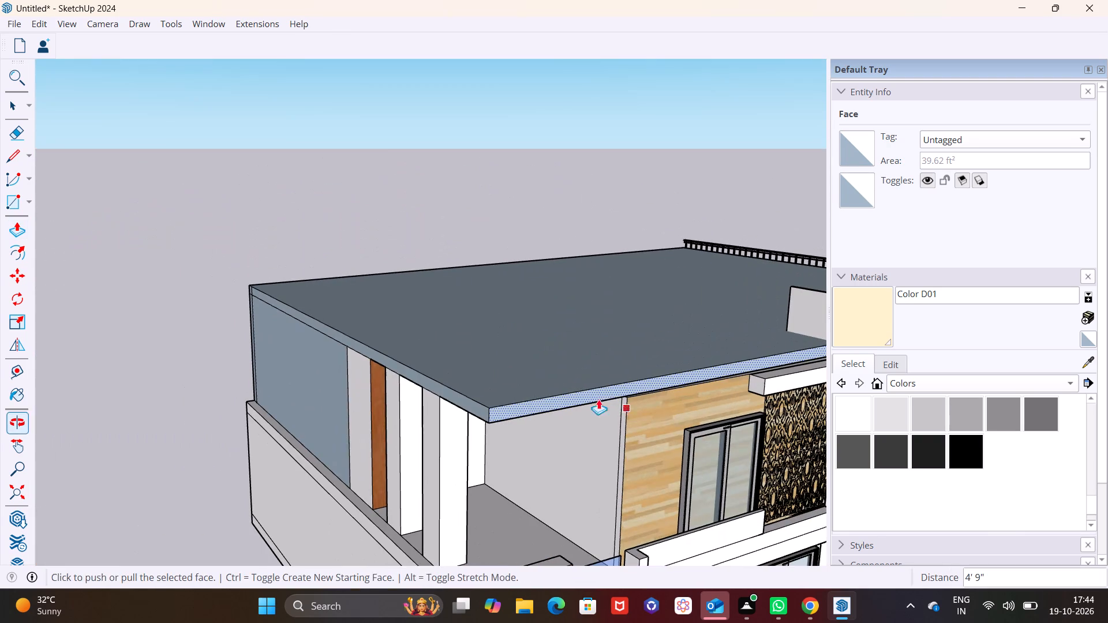
key(space)
click(456, 394)
click(461, 401)
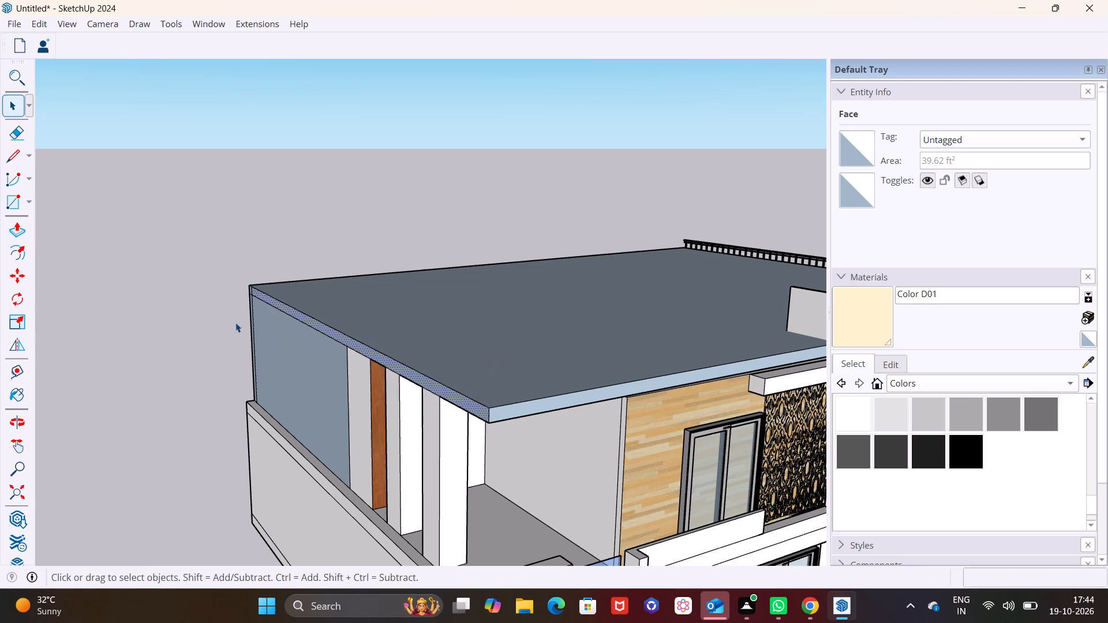
click(10, 231)
click(390, 363)
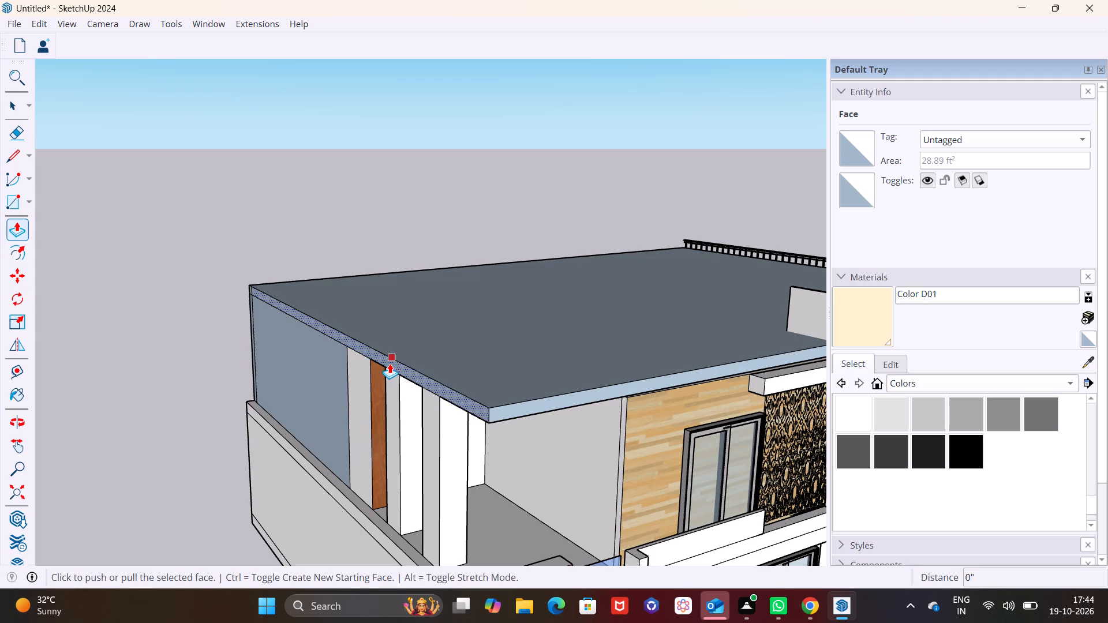
click(343, 365)
Push/Pull the small end face at the slab's notched rear corner 3' 1 1/8" to square off the overhang.
middle_drag(354, 328, 566, 566)
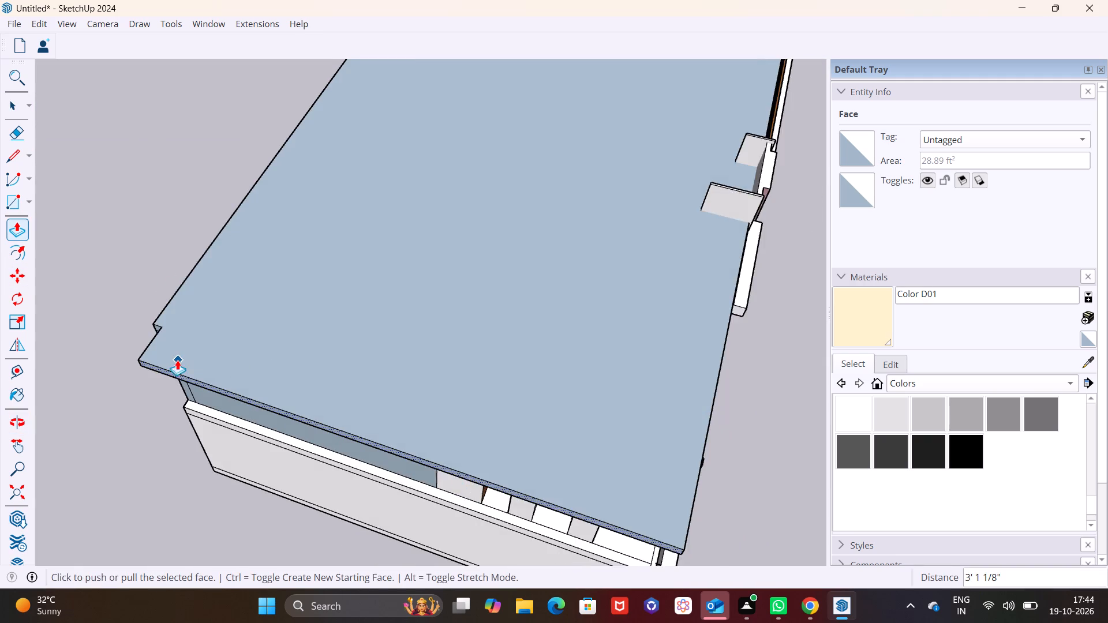
scroll(177, 360, up, 4)
middle_drag(154, 356, 418, 355)
scroll(340, 371, up, 6)
key(space)
click(371, 333)
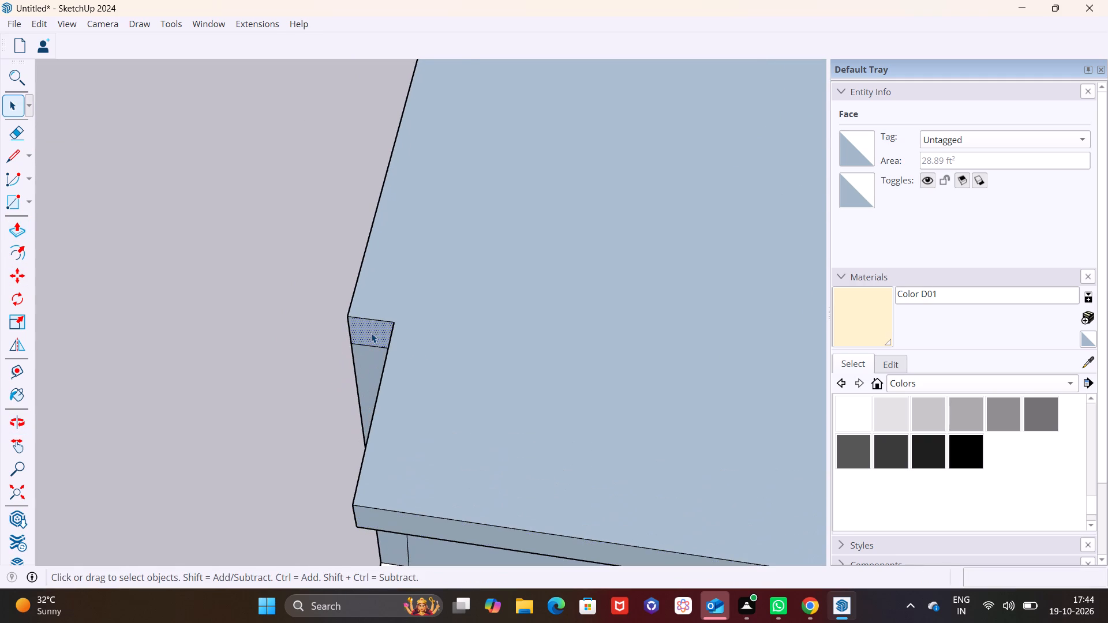
click(17, 227)
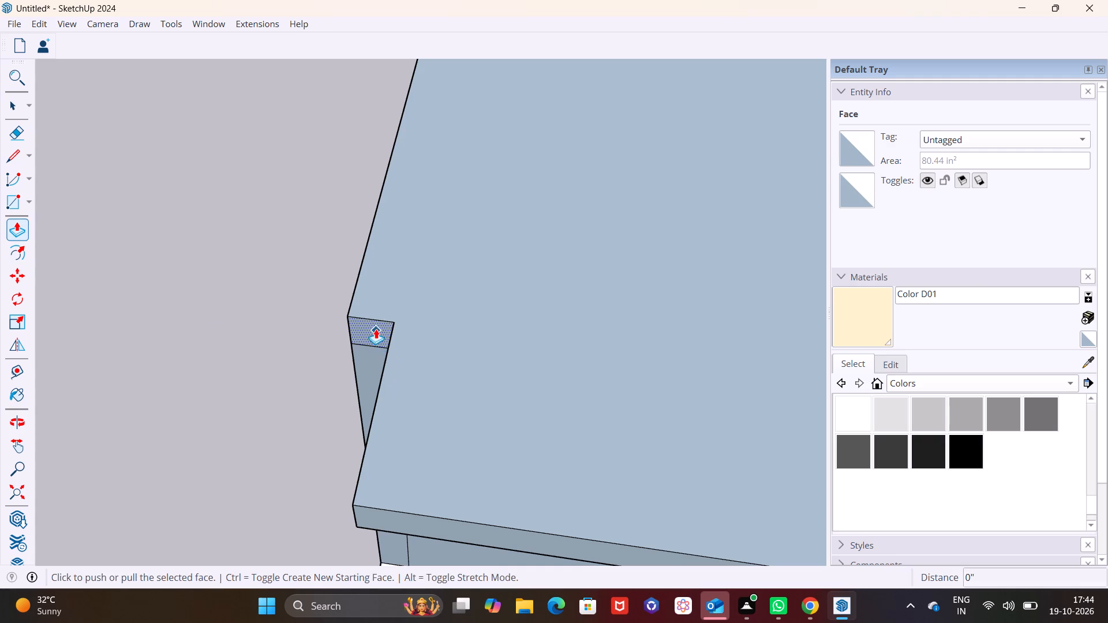
click(376, 329)
click(369, 506)
Examine the new roof slab and its overhang from the side and front of the house.
scroll(379, 494, down, 3)
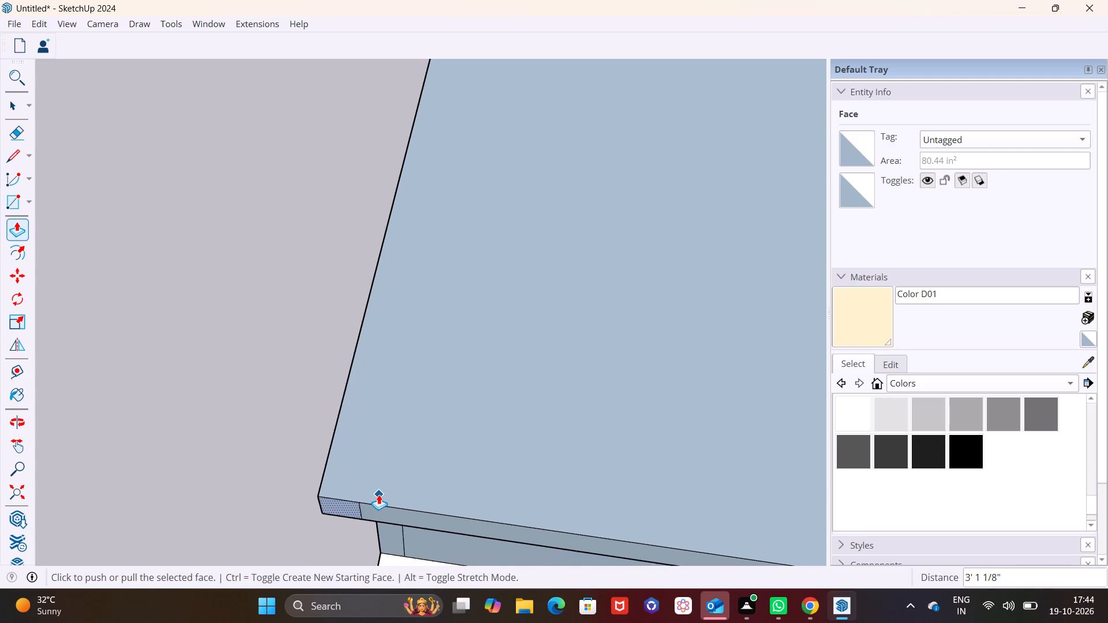
scroll(379, 494, down, 8)
middle_drag(591, 538, 330, 339)
scroll(499, 386, down, 7)
shift+middle_drag(605, 520, 324, 294)
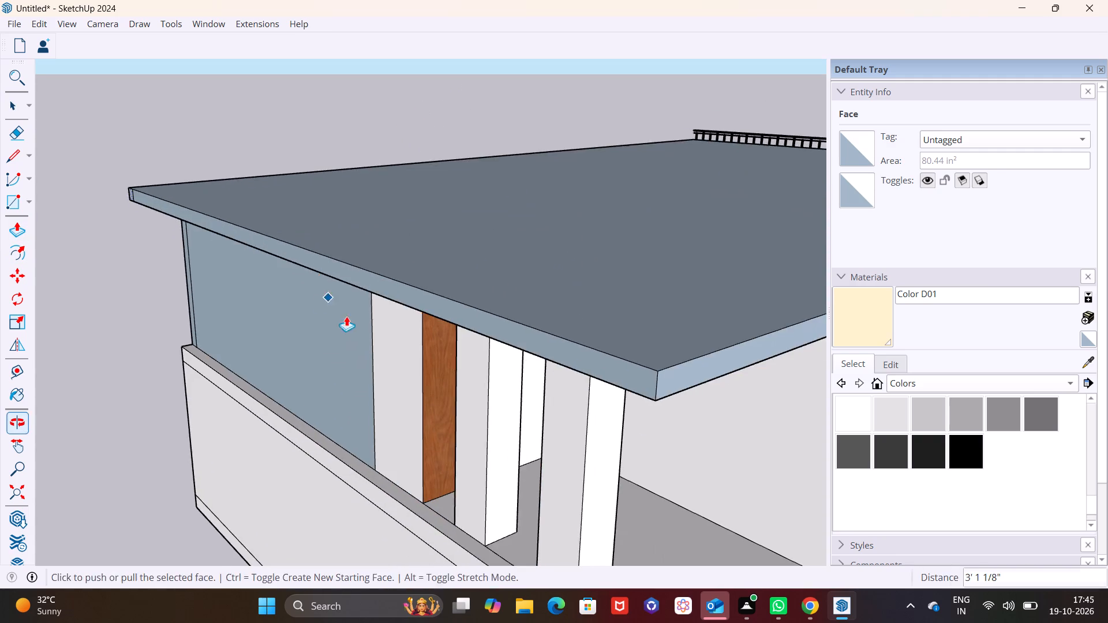
middle_drag(549, 460, 373, 343)
scroll(398, 358, down, 9)
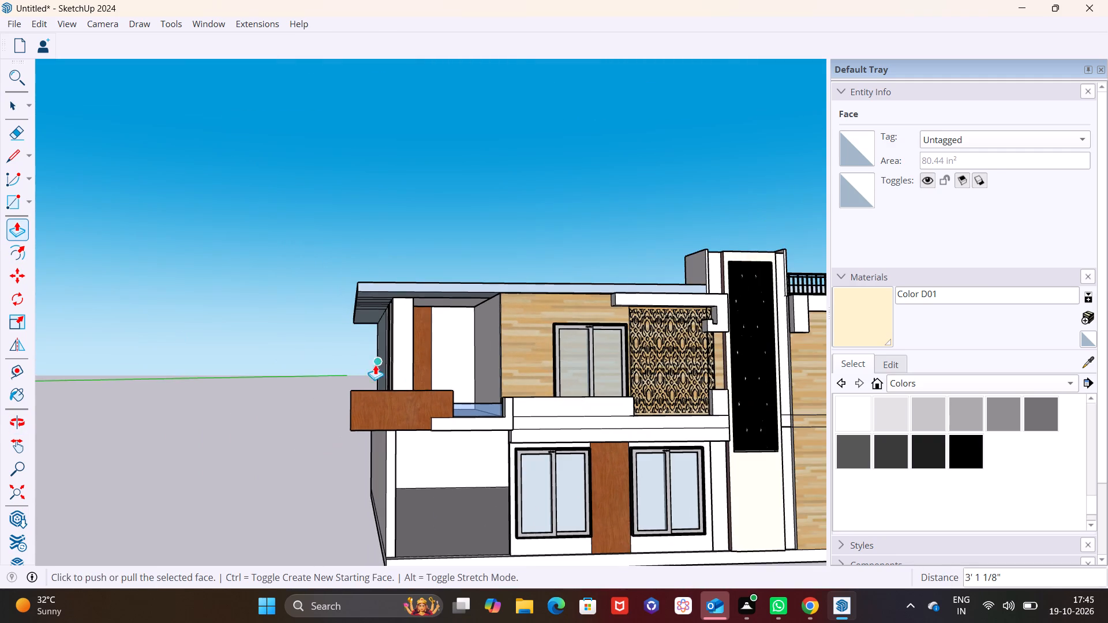
shift+middle_drag(375, 365, 85, 336)
middle_drag(188, 351, 330, 419)
middle_drag(333, 415, 342, 496)
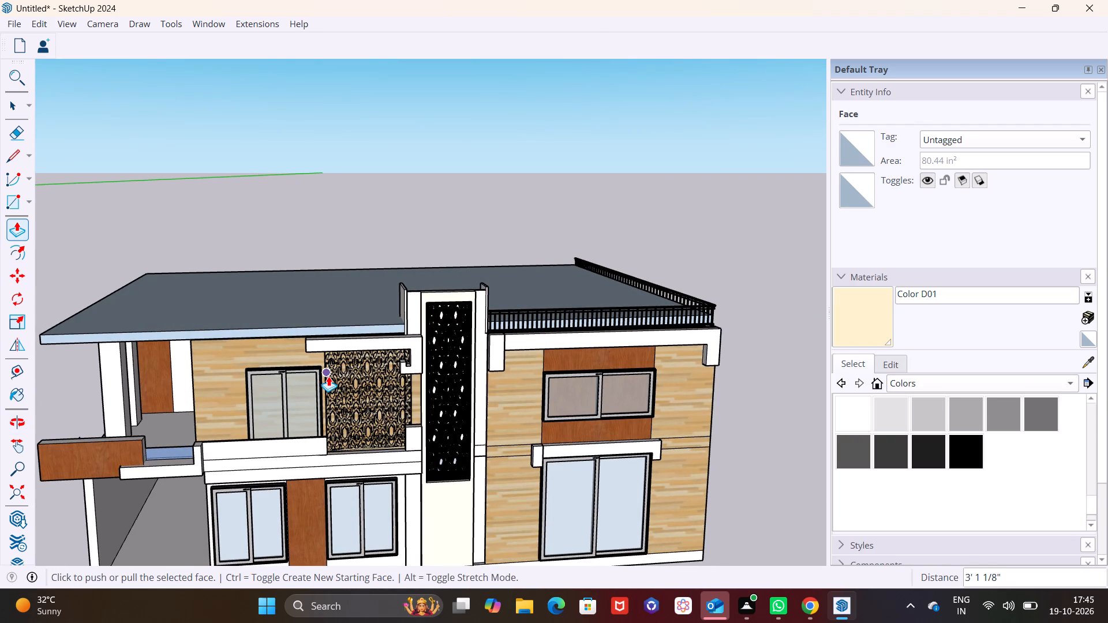
middle_drag(358, 326, 363, 413)
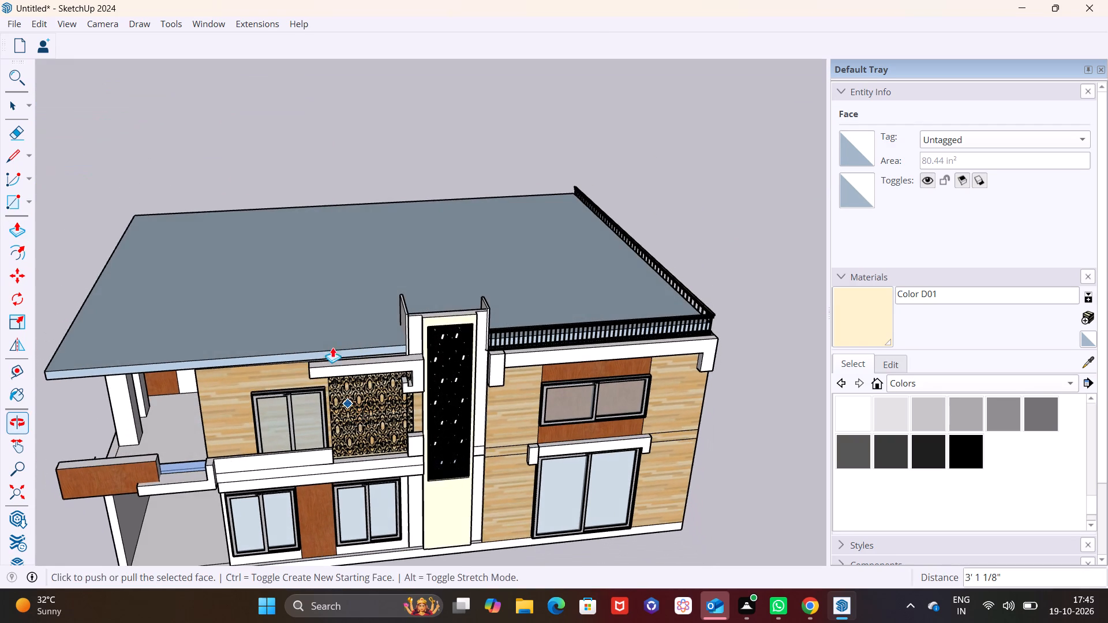
Draw a rectangle of about 105 ft² on the roof slab, behind the front edge above the upper window.
scroll(347, 338, down, 1)
shift+middle_drag(348, 341, 374, 425)
scroll(382, 429, up, 3)
middle_drag(393, 436, 370, 496)
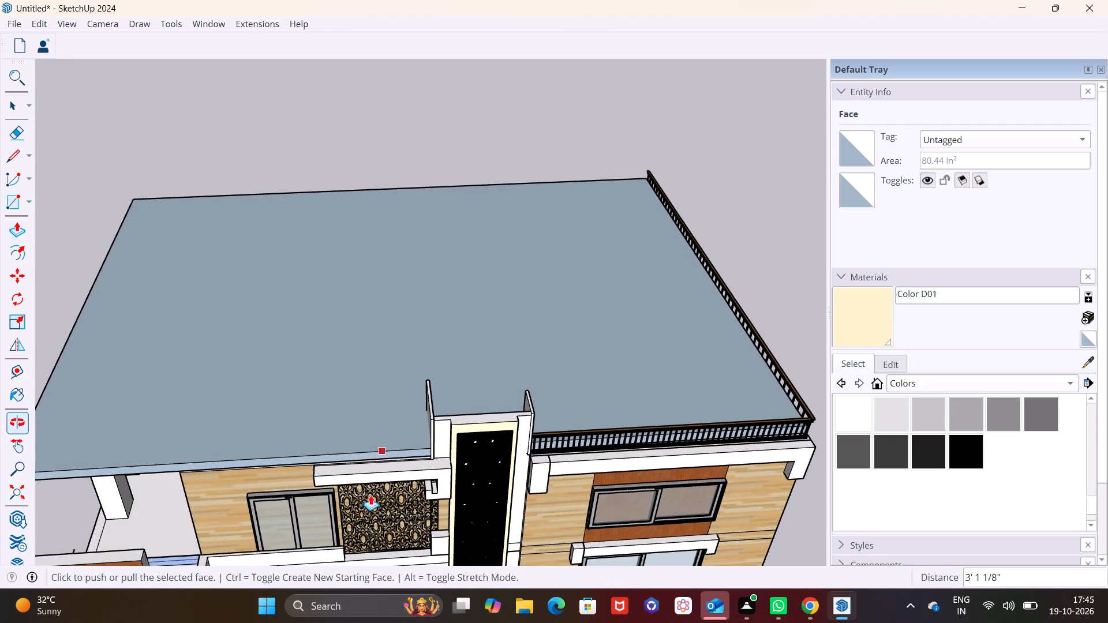
shift+scroll(370, 465, up, 2)
click(28, 199)
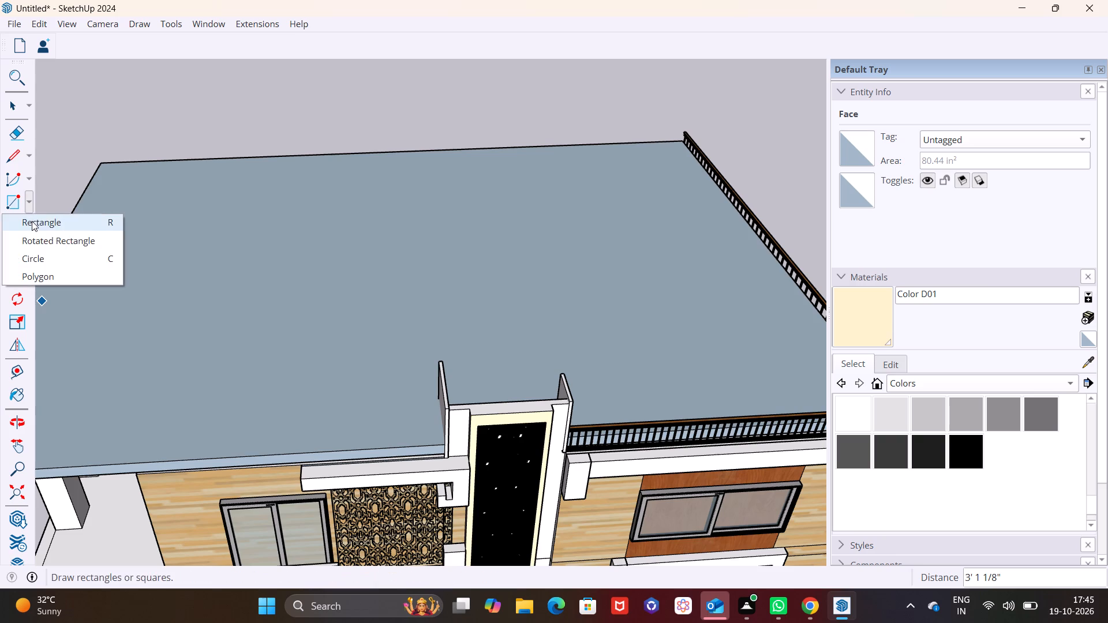
drag(32, 221, 38, 229)
shift+middle_drag(264, 354, 461, 363)
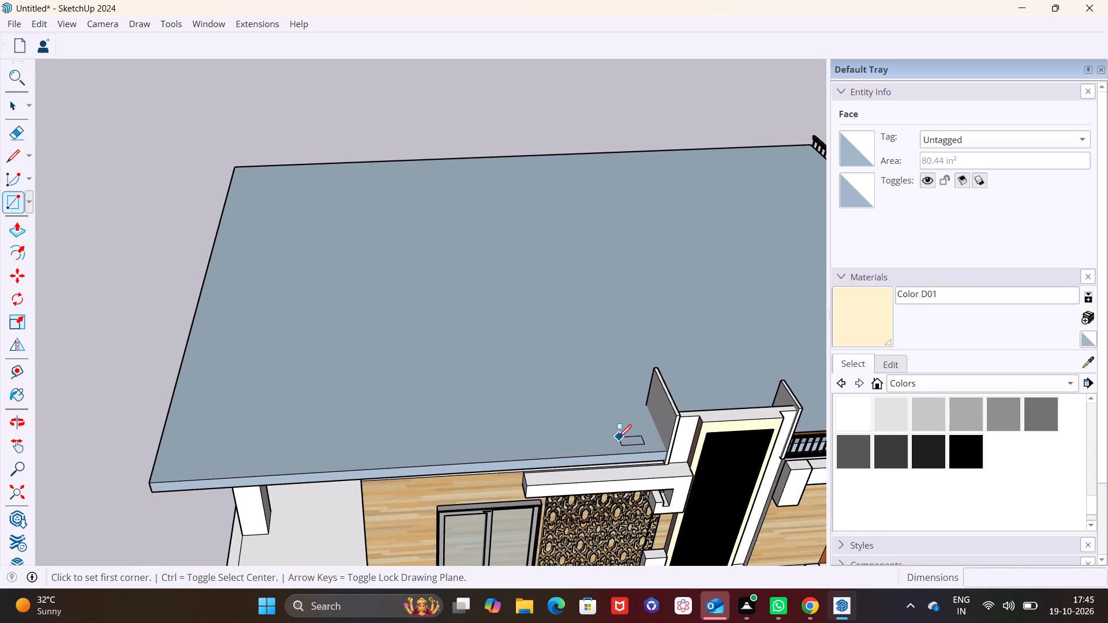
click(537, 441)
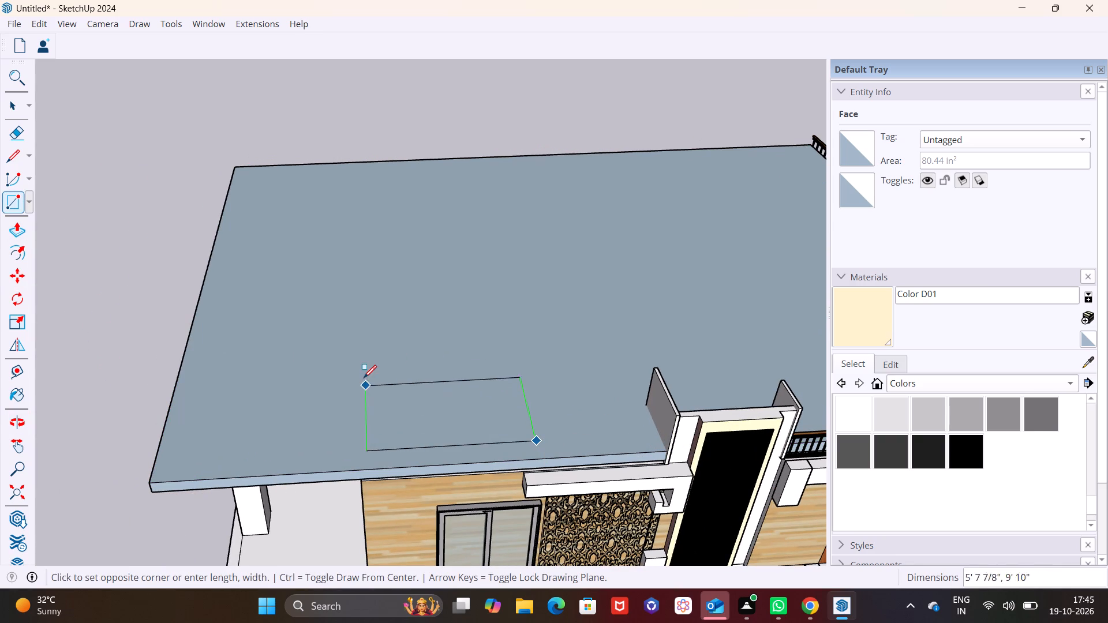
click(354, 344)
Push/Pull the rooftop rectangle up 3' 10" into a raised box.
key(space)
click(407, 397)
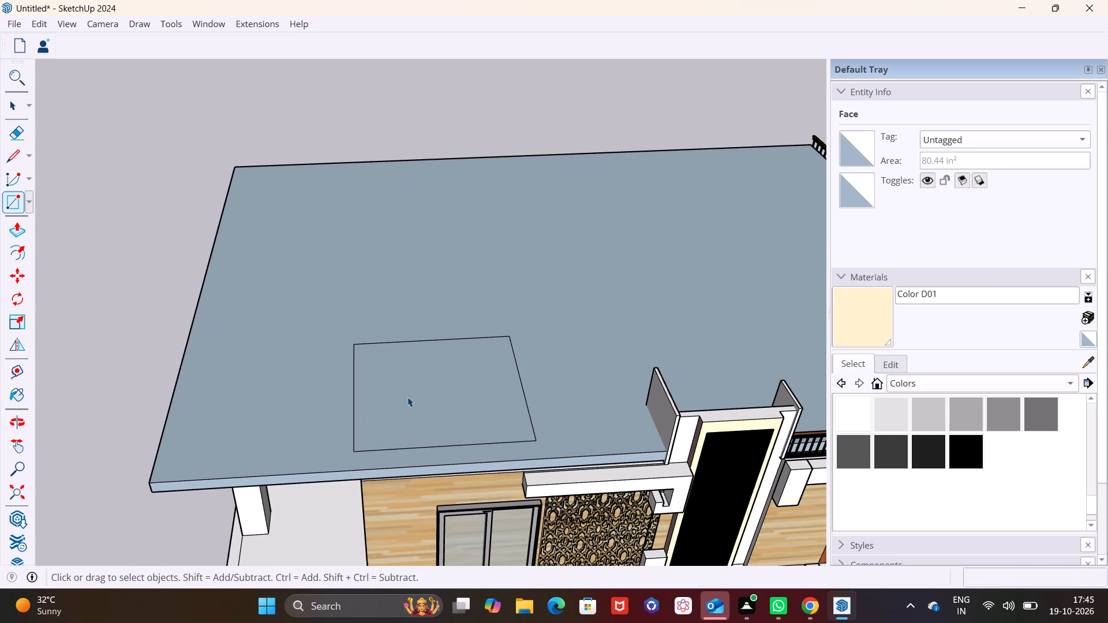
click(17, 227)
click(411, 388)
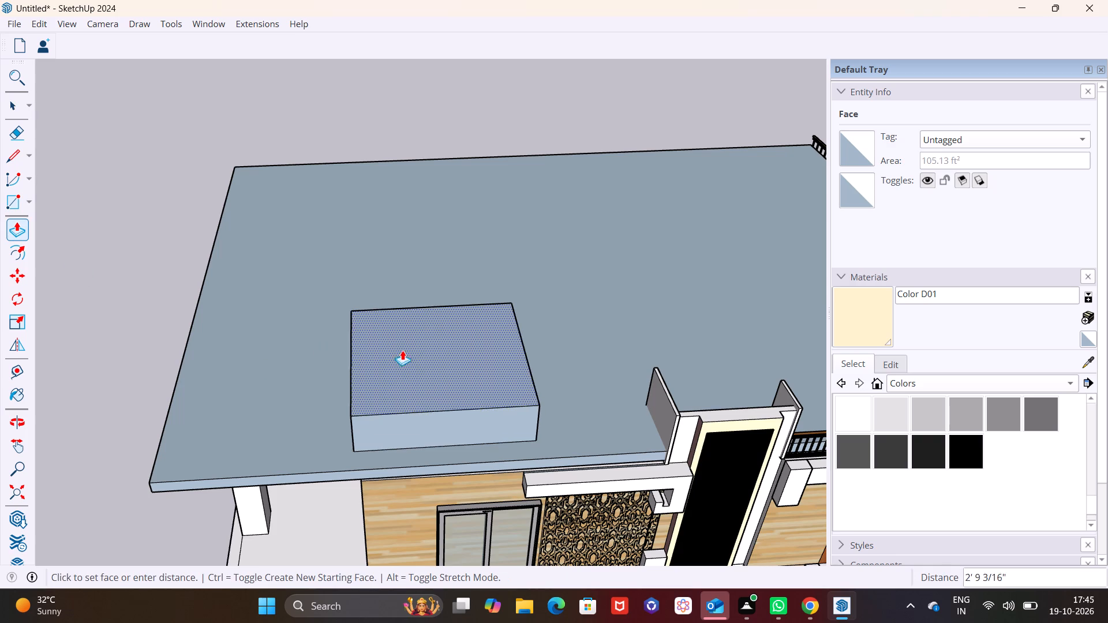
click(403, 340)
Examine the rooftop box's height against the whole house from the front and from below.
scroll(488, 476, down, 7)
middle_drag(484, 493, 507, 275)
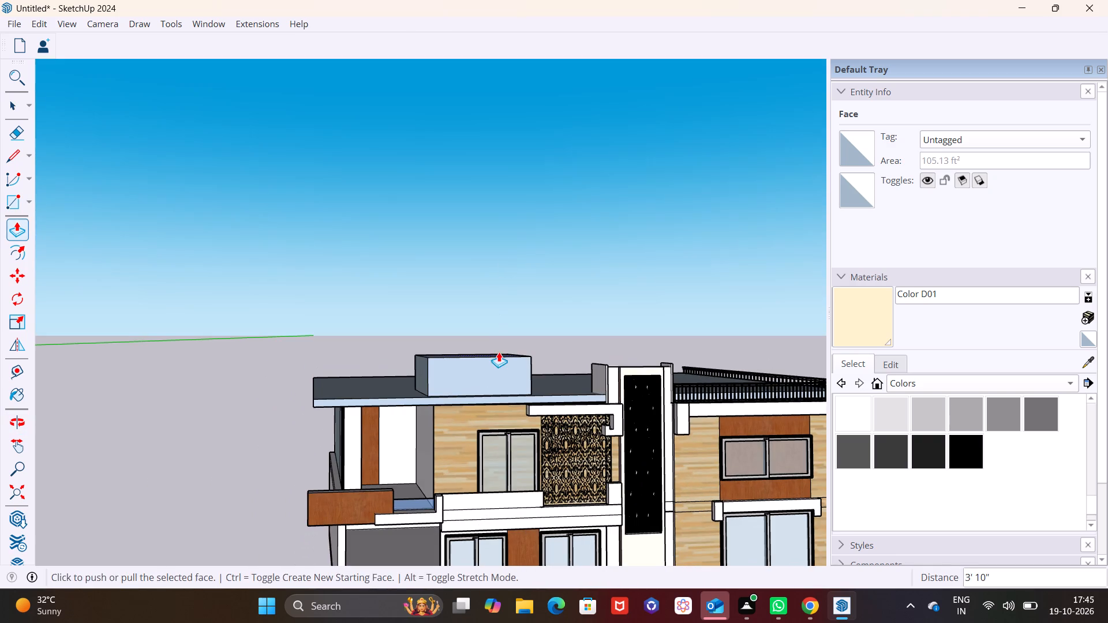
middle_drag(499, 352, 418, 182)
scroll(477, 344, down, 1)
shift+middle_drag(485, 363, 141, 314)
scroll(263, 387, down, 1)
middle_drag(263, 387, 399, 487)
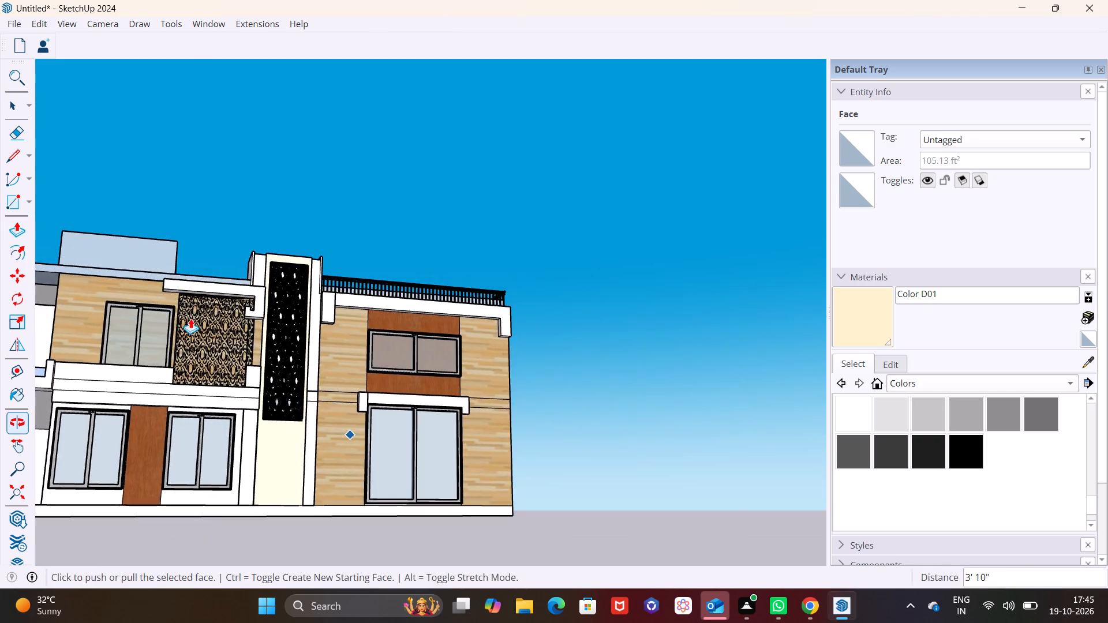
shift+middle_drag(186, 313, 433, 382)
middle_drag(392, 406, 339, 426)
Push/Pull the rooftop box's top face down 2' 8 11/16" to make it a low block.
scroll(299, 301, up, 2)
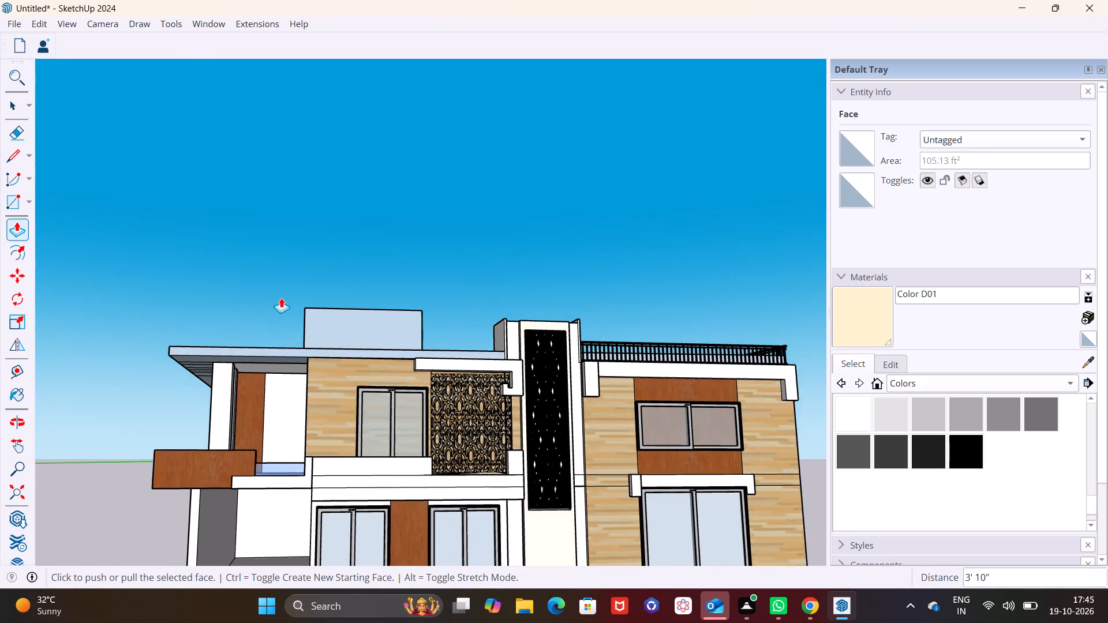
scroll(281, 298, up, 1)
scroll(360, 318, up, 1)
middle_drag(360, 318, 334, 418)
click(385, 317)
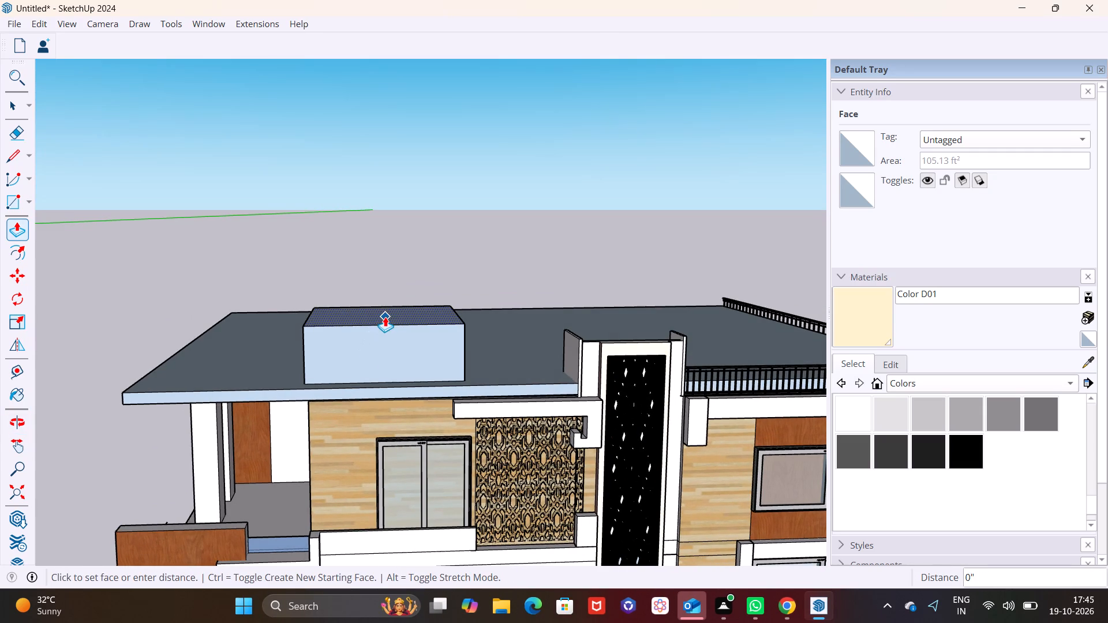
click(382, 355)
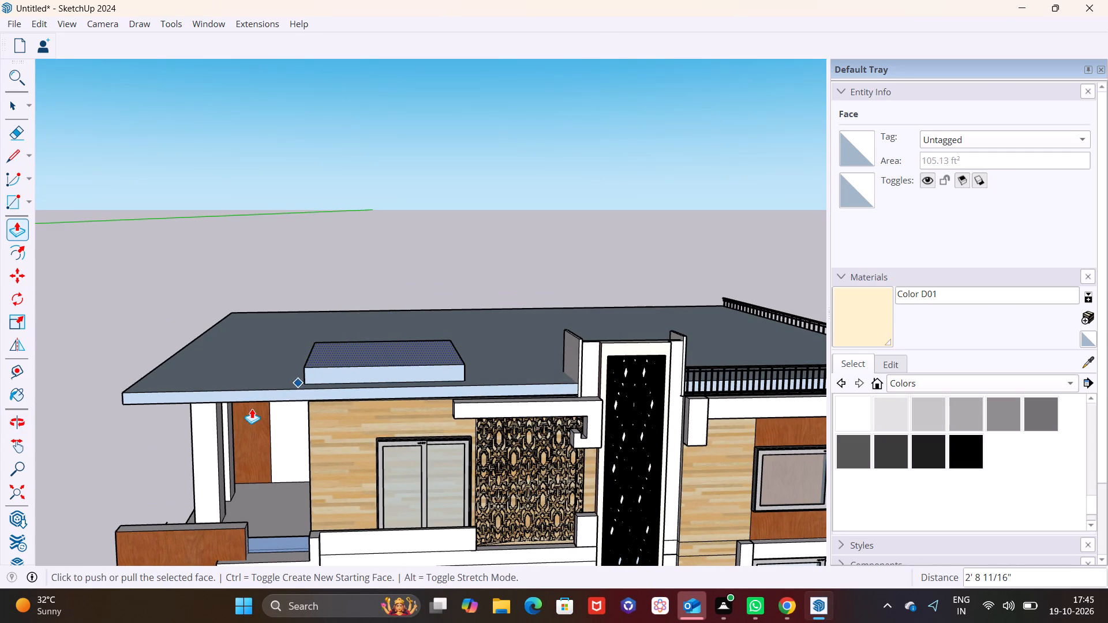
Push/Pull the low rooftop block's end face outward toward the balcony side, enlarging the block's top to about 140 ft².
scroll(320, 362, up, 2)
middle_drag(320, 361, 471, 354)
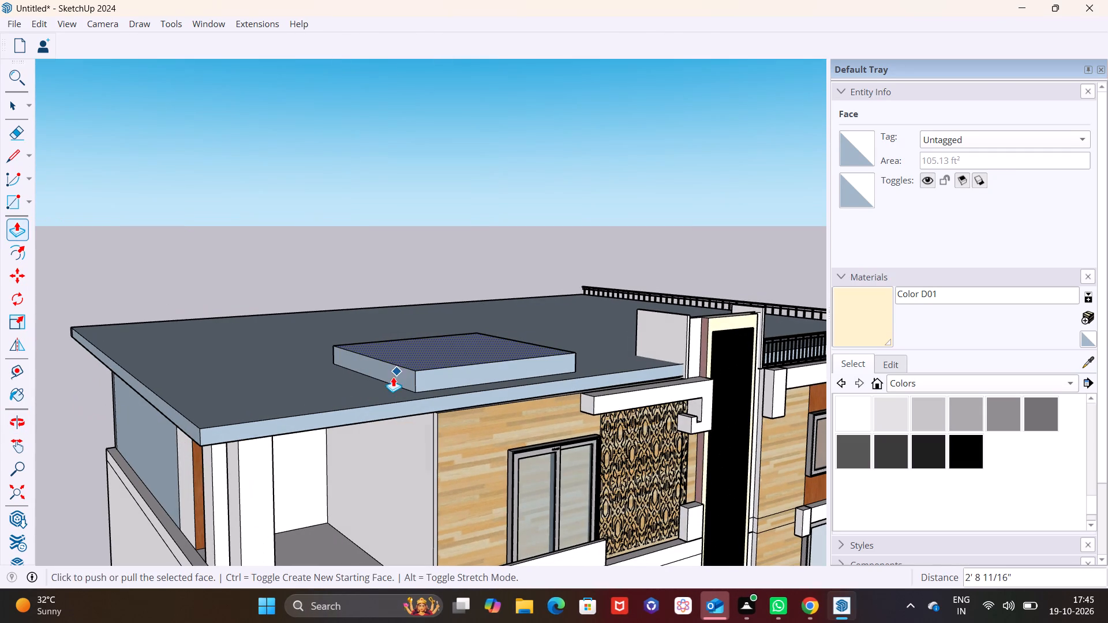
key(space)
click(401, 374)
click(9, 222)
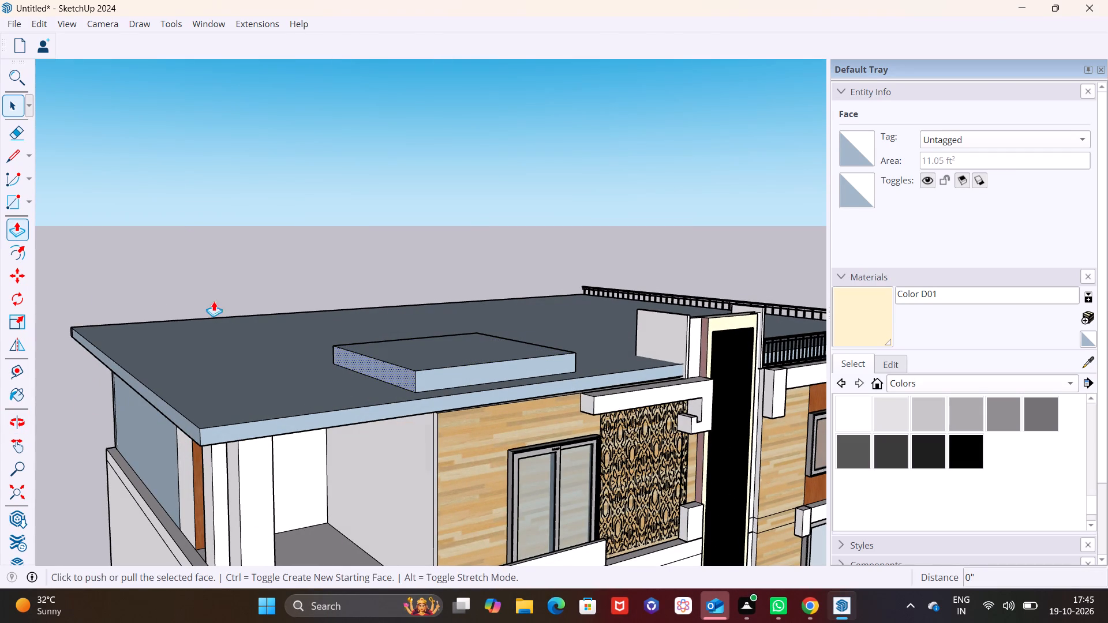
click(378, 366)
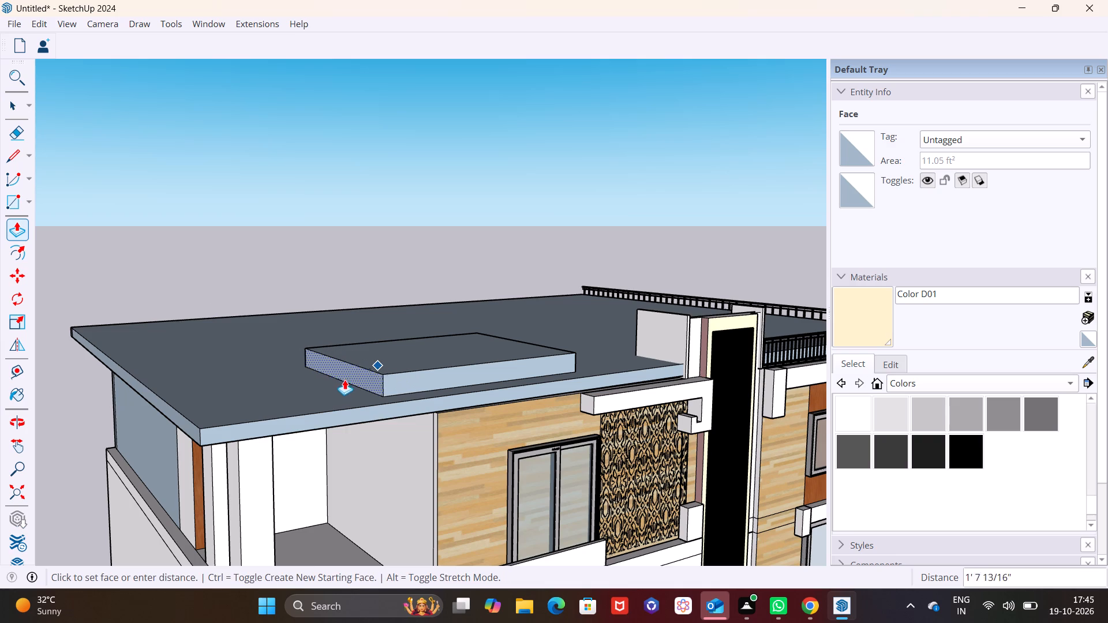
click(319, 385)
Push/Pull the block's top face up about 1' 7" from a new starting face to form a second tier.
key(space)
click(408, 356)
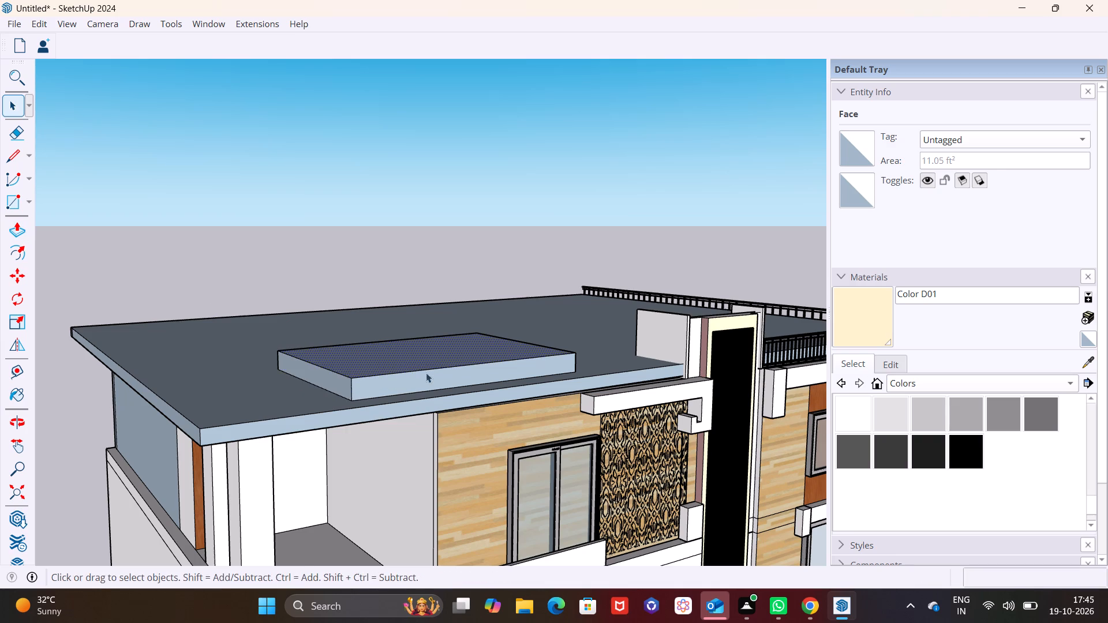
middle_drag(426, 373, 306, 487)
click(379, 397)
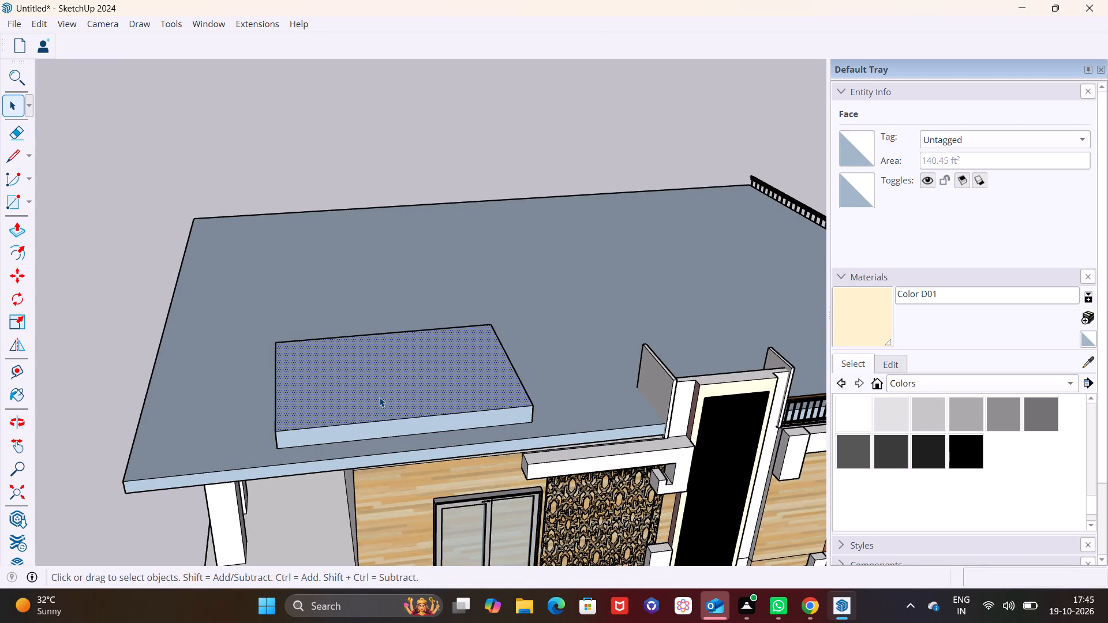
click(21, 232)
click(369, 393)
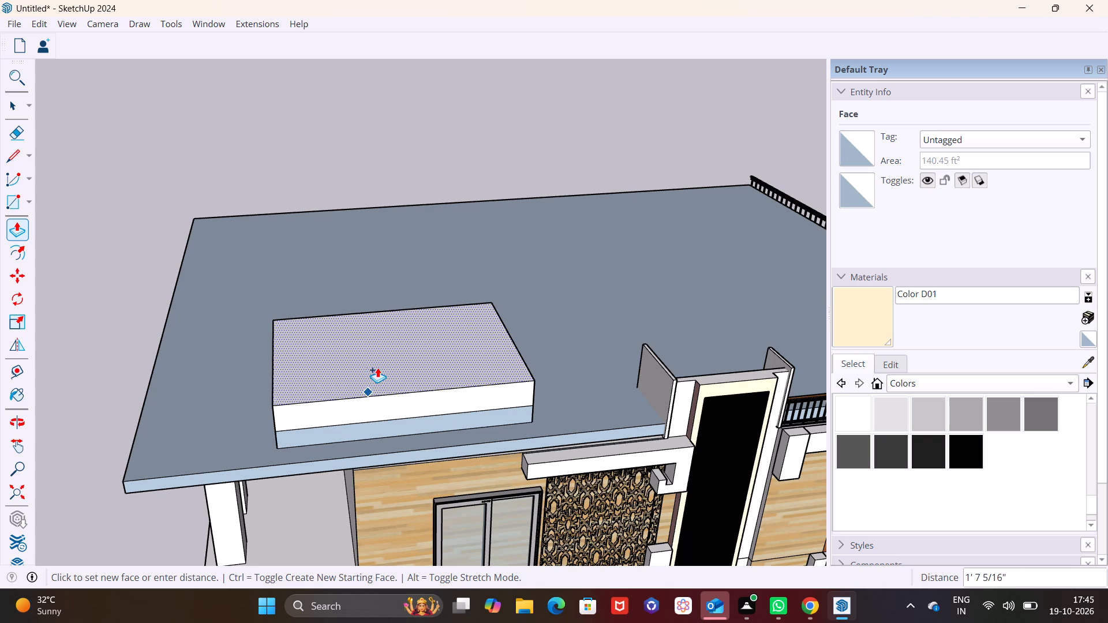
click(377, 370)
Push/Pull the upper tier's balcony-side end face inward 4' 9 3/4" to form a step on the rooftop block.
middle_drag(481, 366, 643, 342)
key(space)
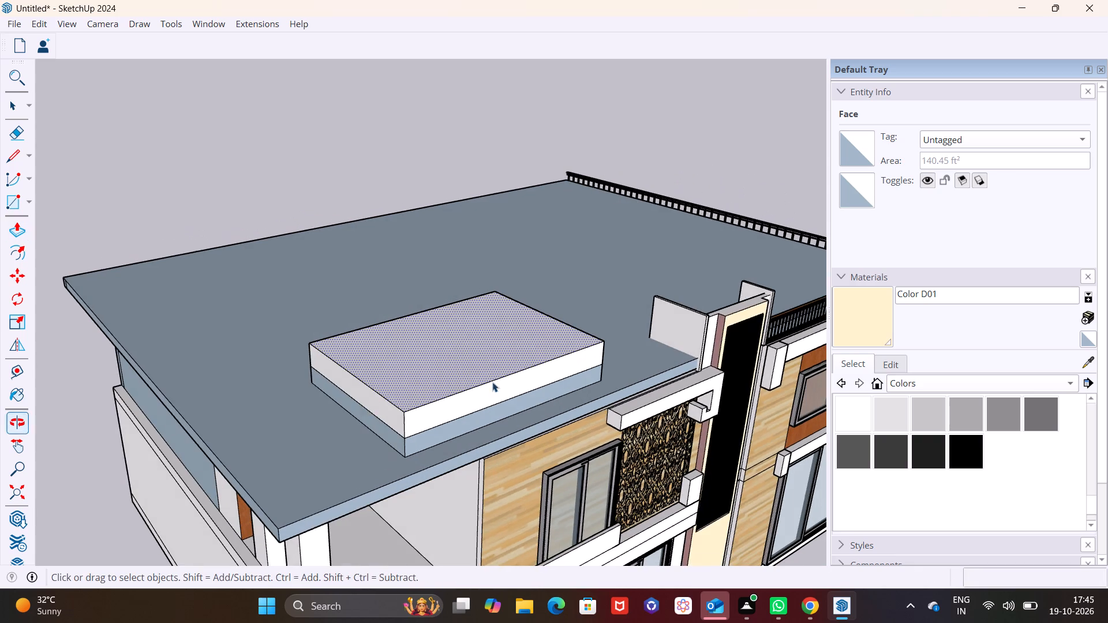
click(364, 401)
click(12, 228)
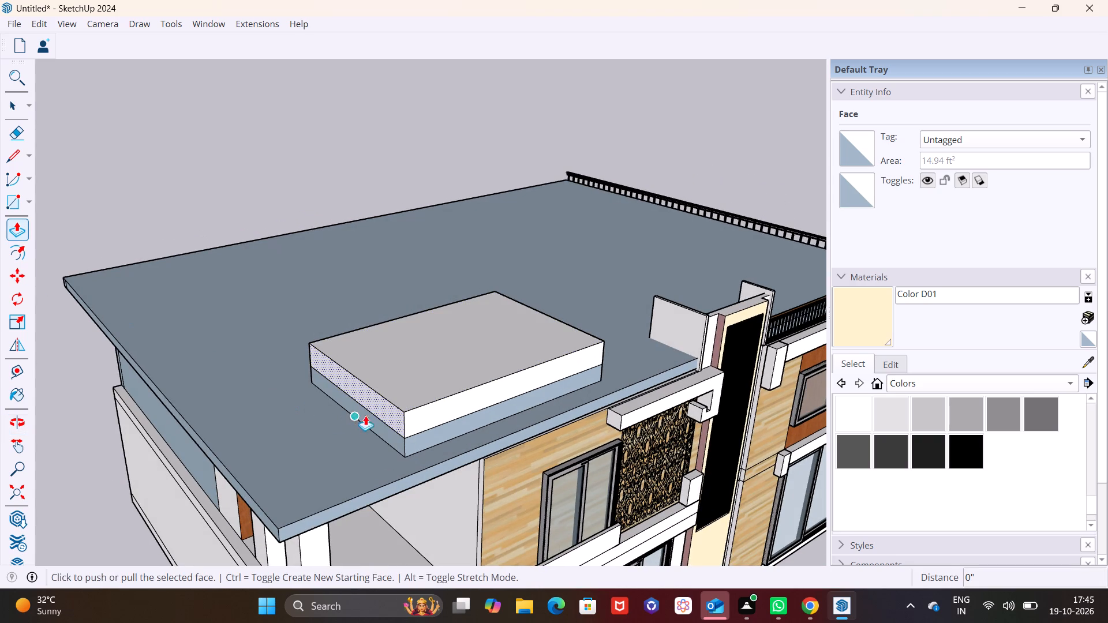
click(375, 403)
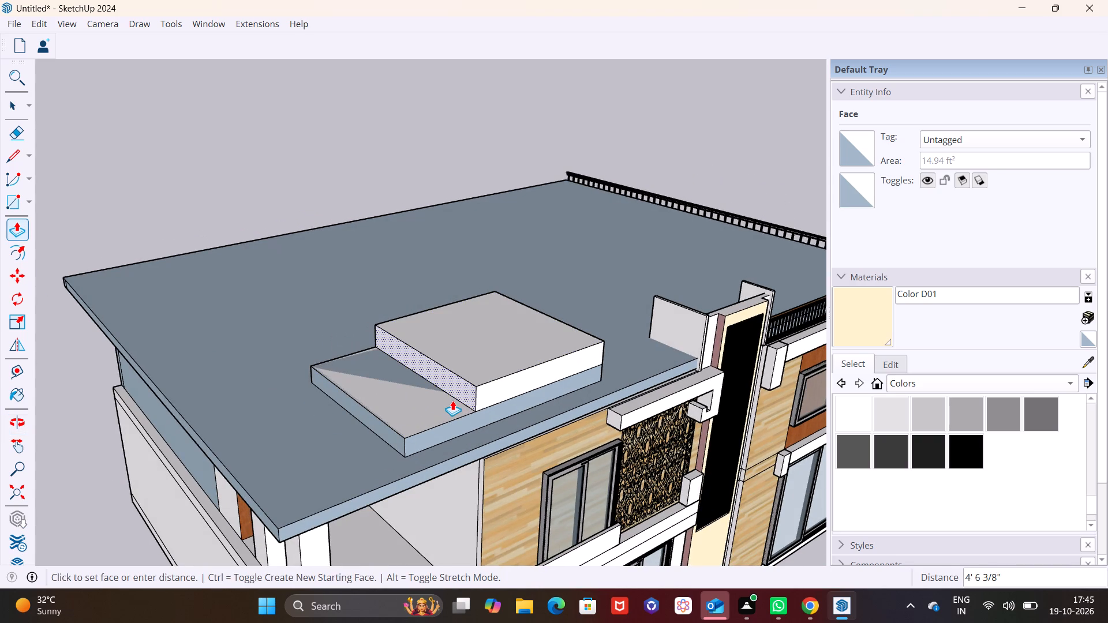
click(456, 400)
key(space)
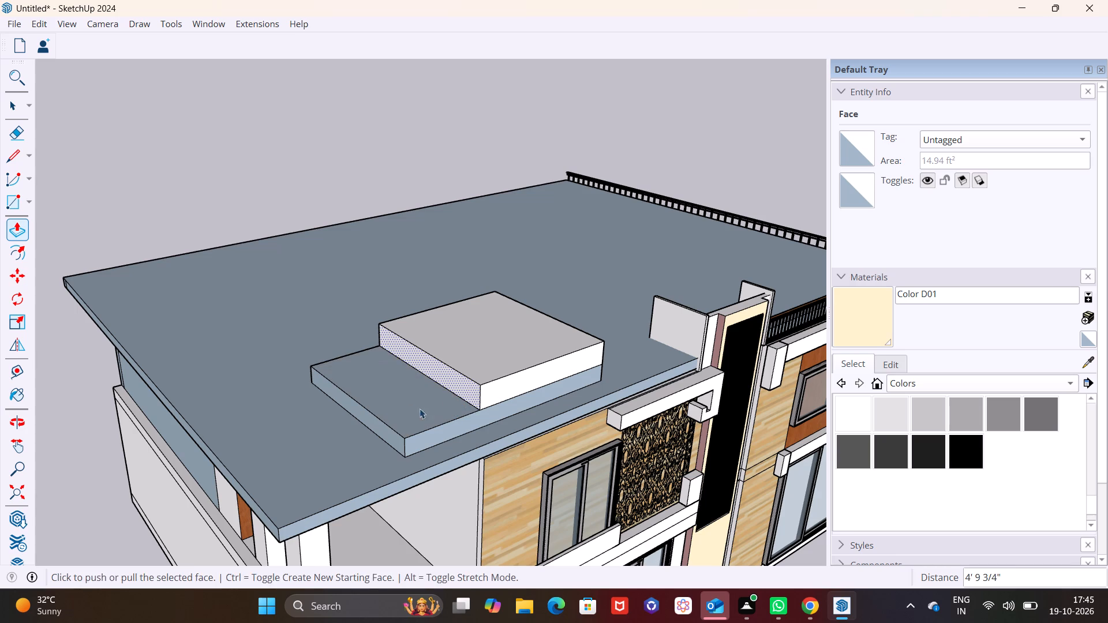
click(310, 420)
Examine the stepped rooftop block and the complete front facade from several angles.
scroll(391, 424, down, 3)
middle_drag(506, 461, 394, 299)
scroll(438, 355, down, 2)
middle_drag(440, 382, 307, 408)
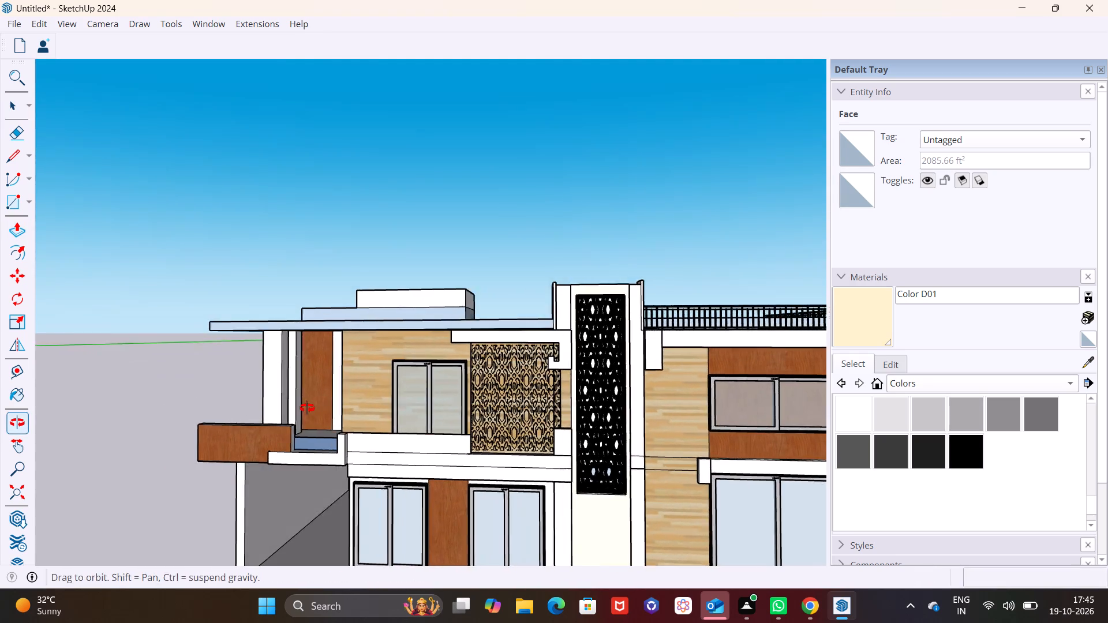
middle_drag(307, 408, 273, 416)
scroll(455, 414, down, 2)
middle_drag(485, 434, 532, 428)
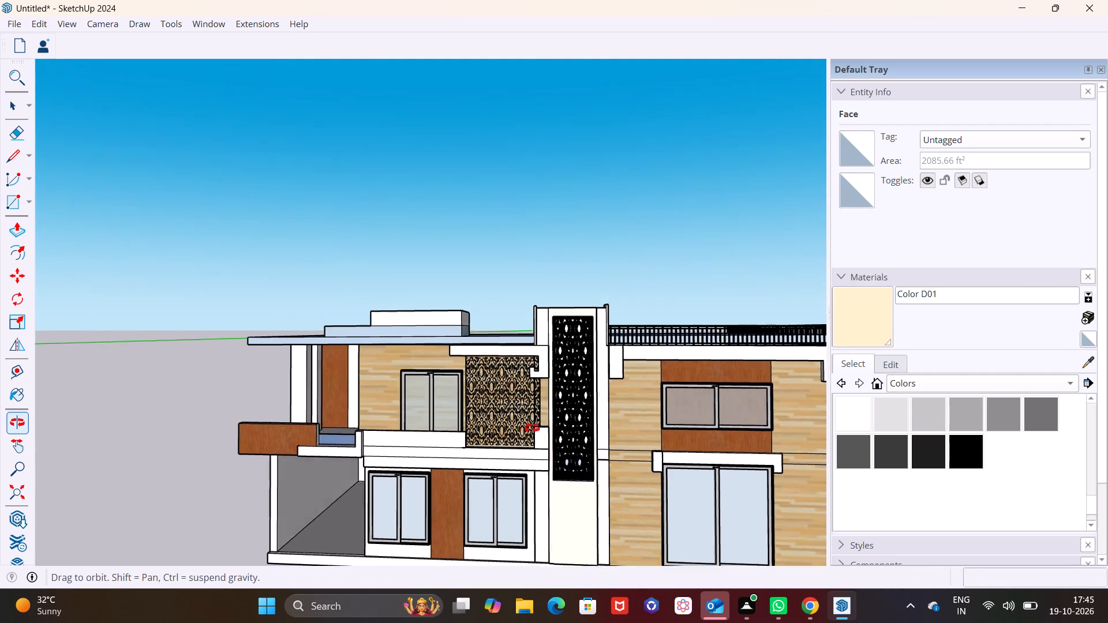
middle_drag(532, 428, 582, 442)
scroll(582, 442, down, 1)
ctrl+middle_drag(583, 436, 450, 411)
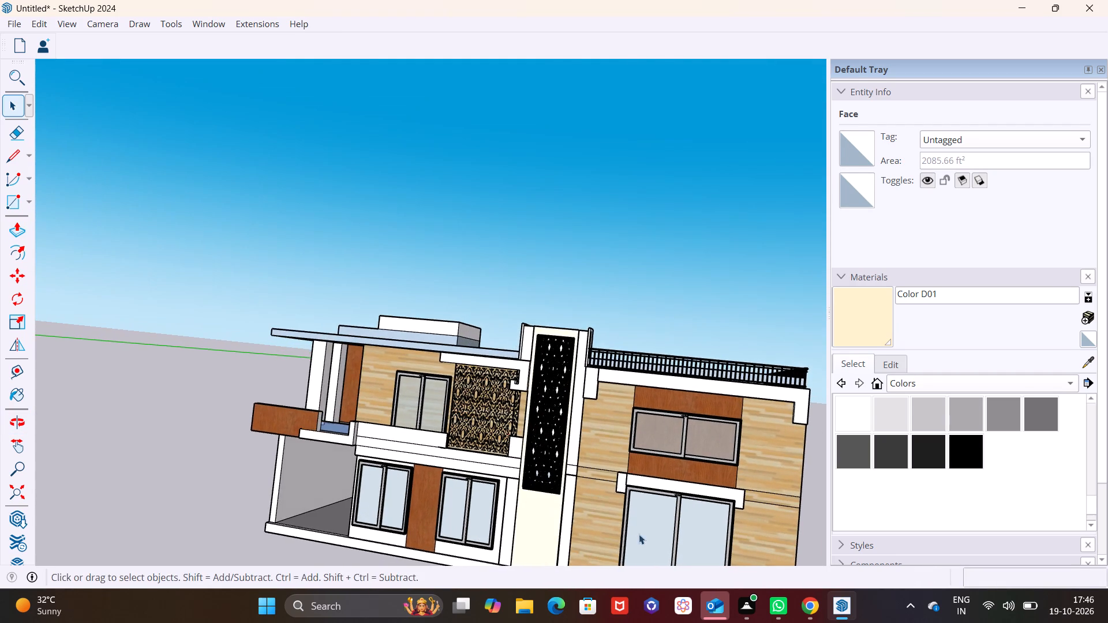
middle_drag(654, 534, 705, 461)
scroll(388, 418, down, 4)
middle_drag(444, 464, 476, 522)
shift+middle_drag(454, 412, 327, 431)
middle_drag(424, 498, 486, 511)
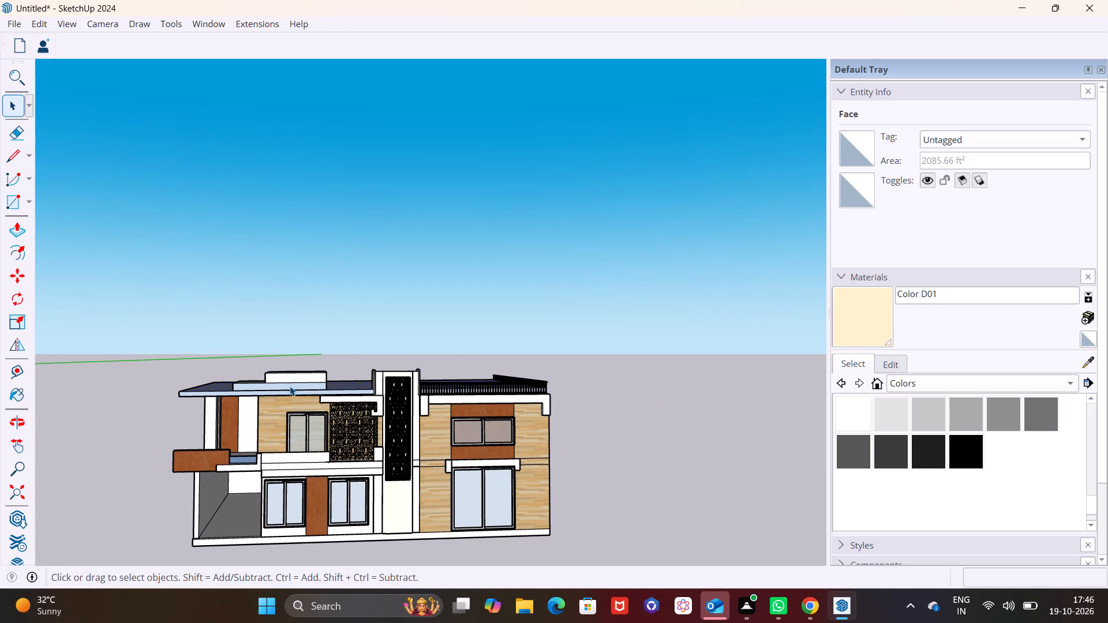
Push/Pull the top face of the white beam above the patterned screen up about 10 1/4".
scroll(309, 395, up, 2)
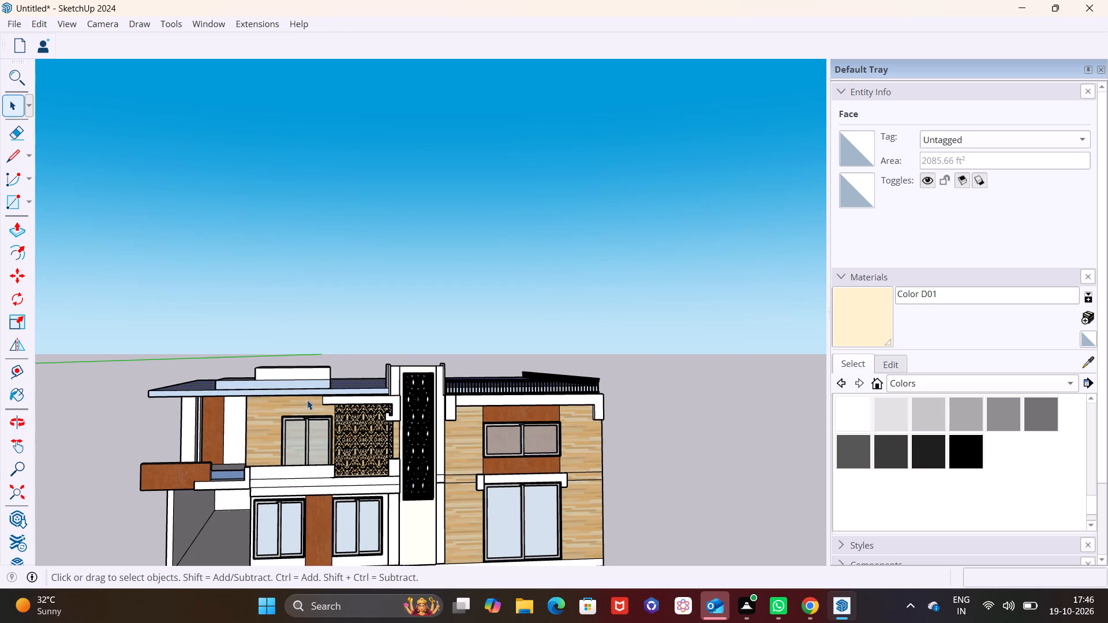
scroll(347, 397, up, 3)
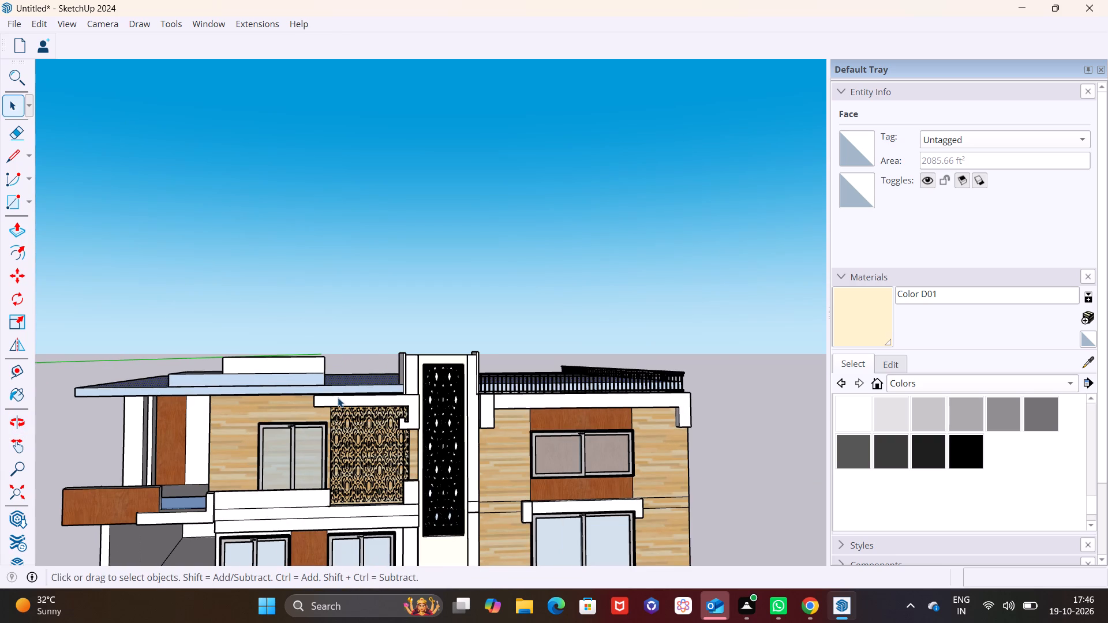
scroll(341, 394, up, 3)
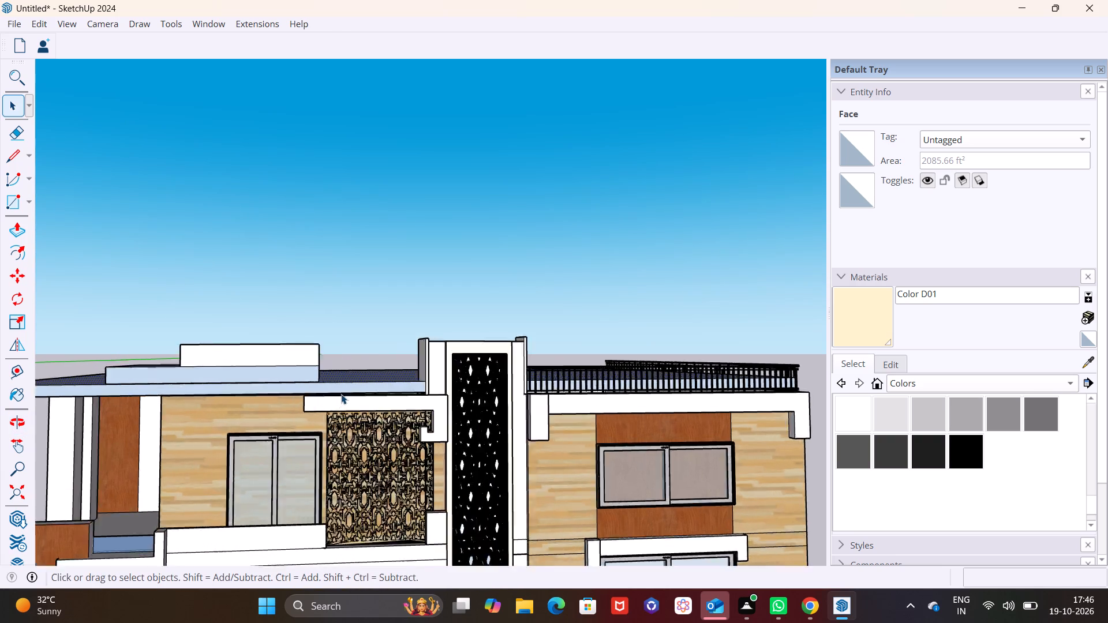
scroll(353, 400, up, 3)
middle_drag(391, 406, 355, 491)
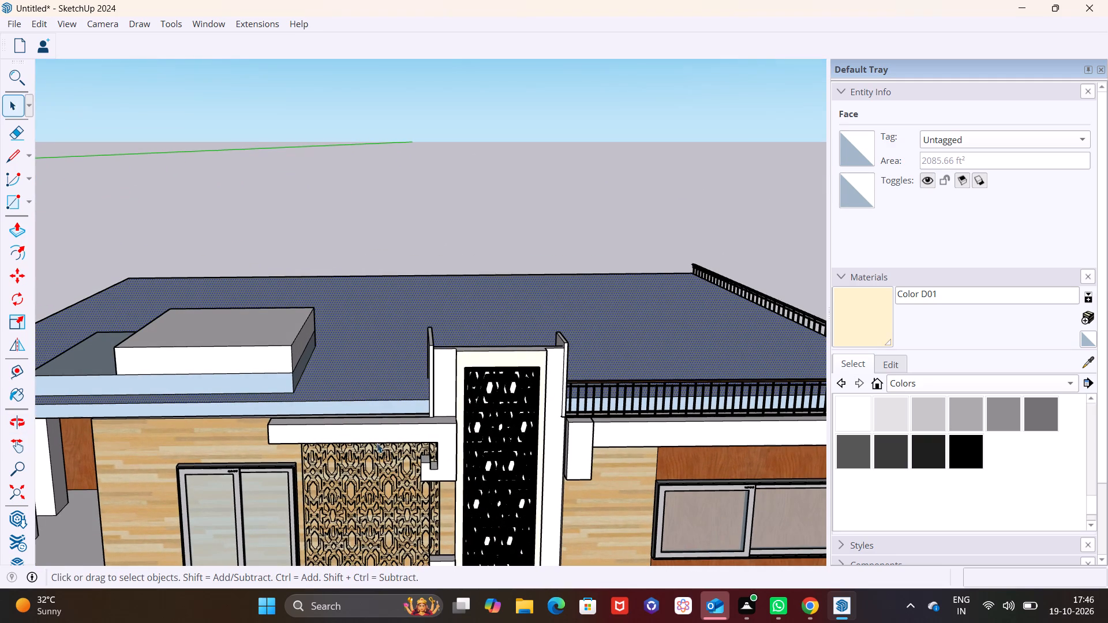
click(388, 420)
click(21, 232)
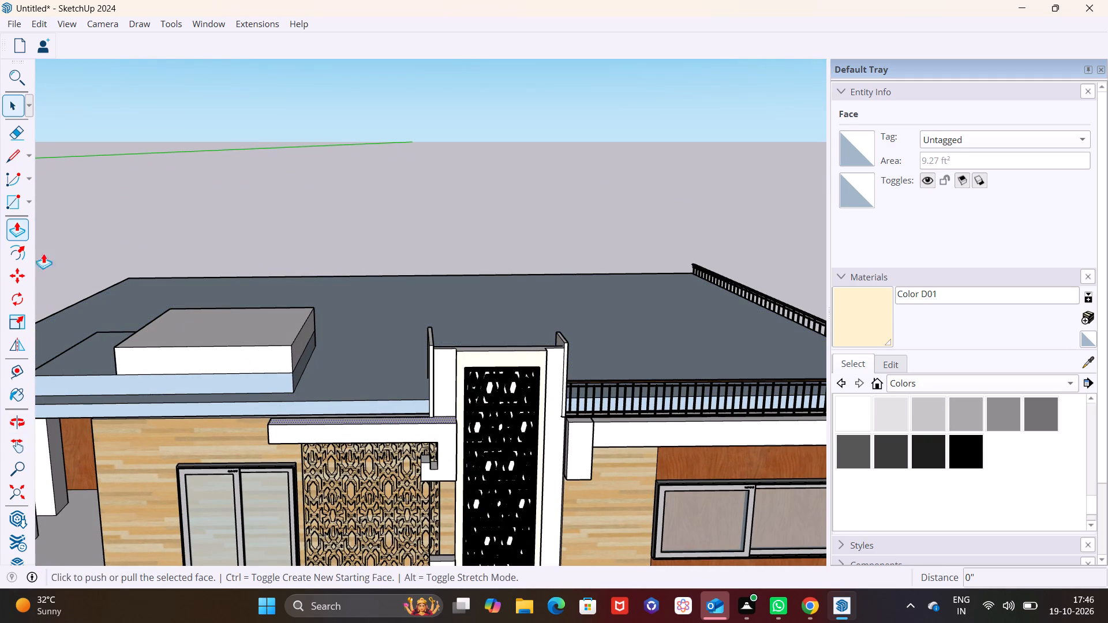
click(328, 420)
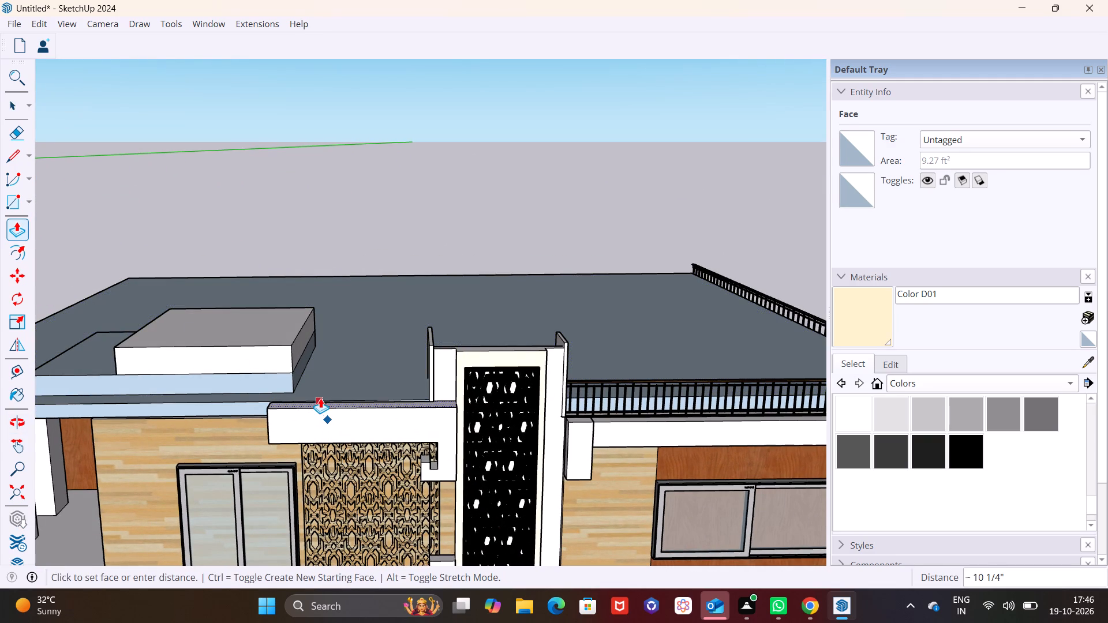
click(320, 398)
Push/Pull the white beam's free end face about 9' 3" across the top of the upper window's wood wall.
middle_drag(328, 410, 446, 382)
middle_drag(406, 398, 588, 410)
key(space)
click(470, 400)
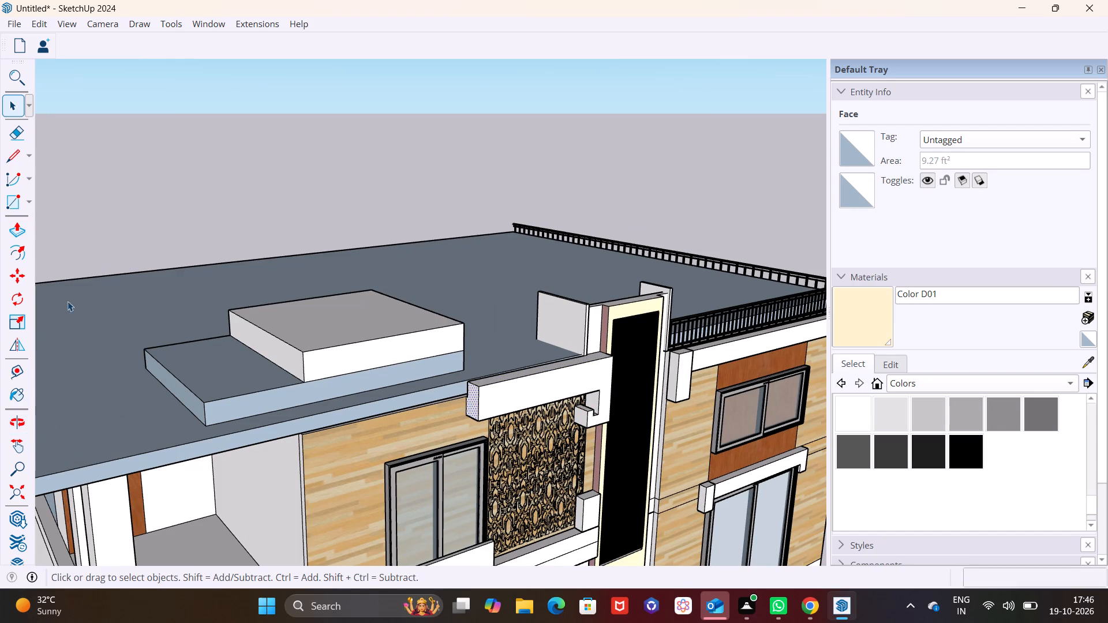
click(23, 234)
click(477, 401)
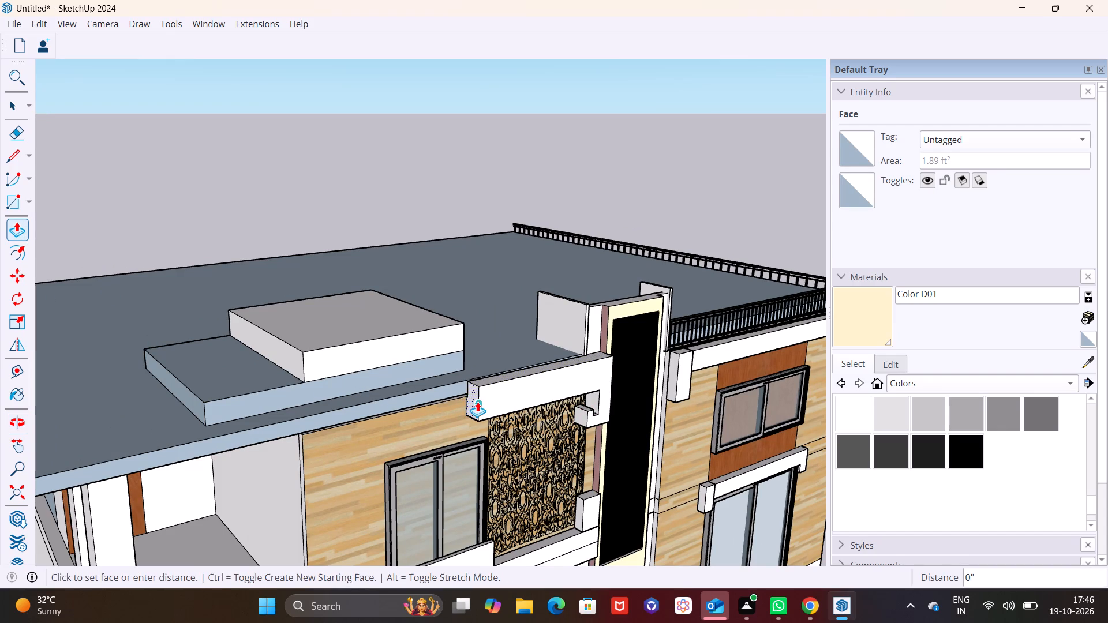
click(220, 404)
Examine the extended white beam against the roof slab and front facade.
middle_drag(375, 436, 151, 344)
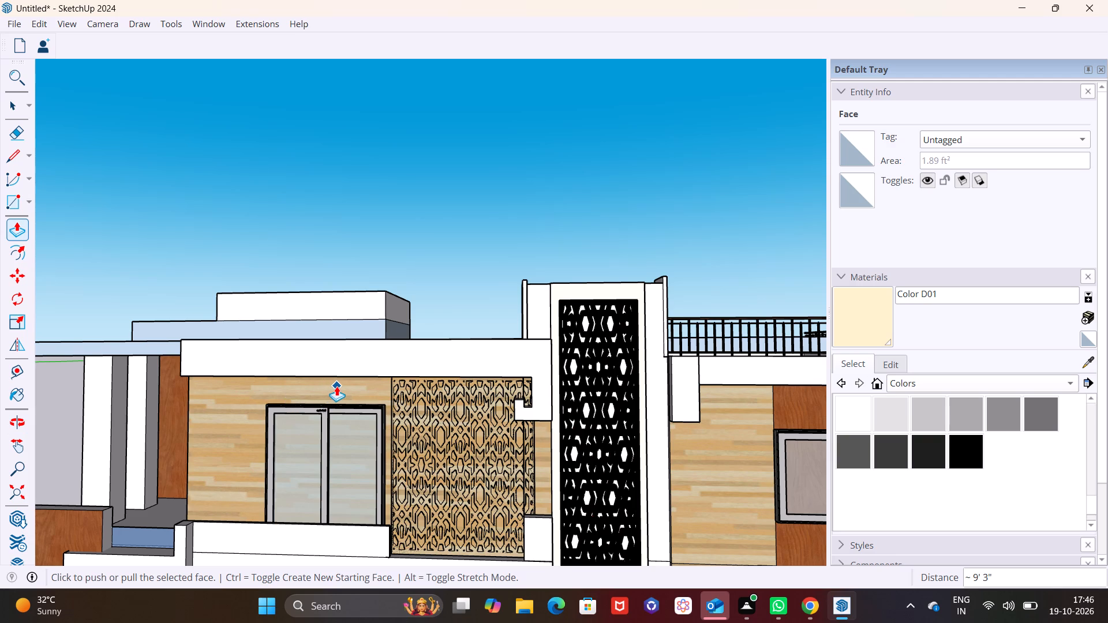
scroll(336, 386, down, 6)
key(space)
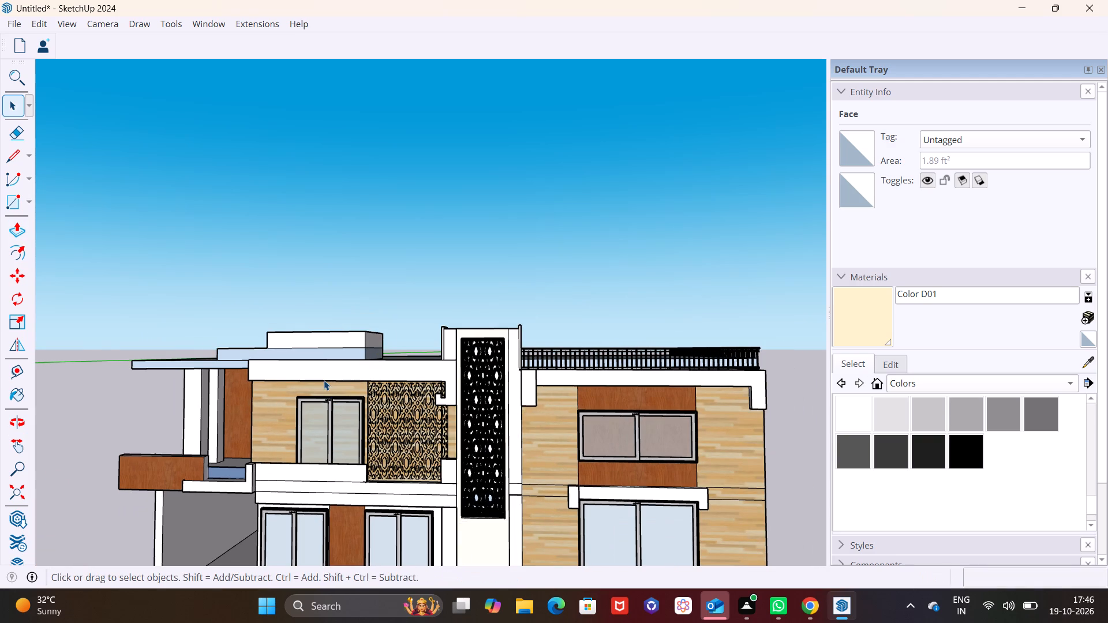
middle_drag(324, 380, 488, 408)
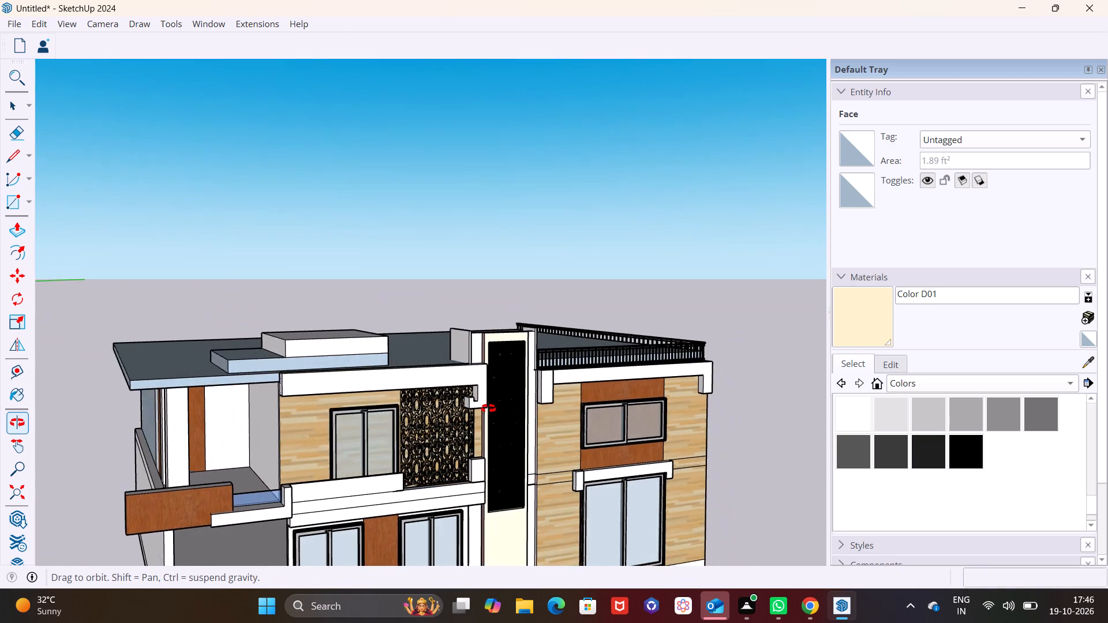
middle_drag(488, 408, 384, 376)
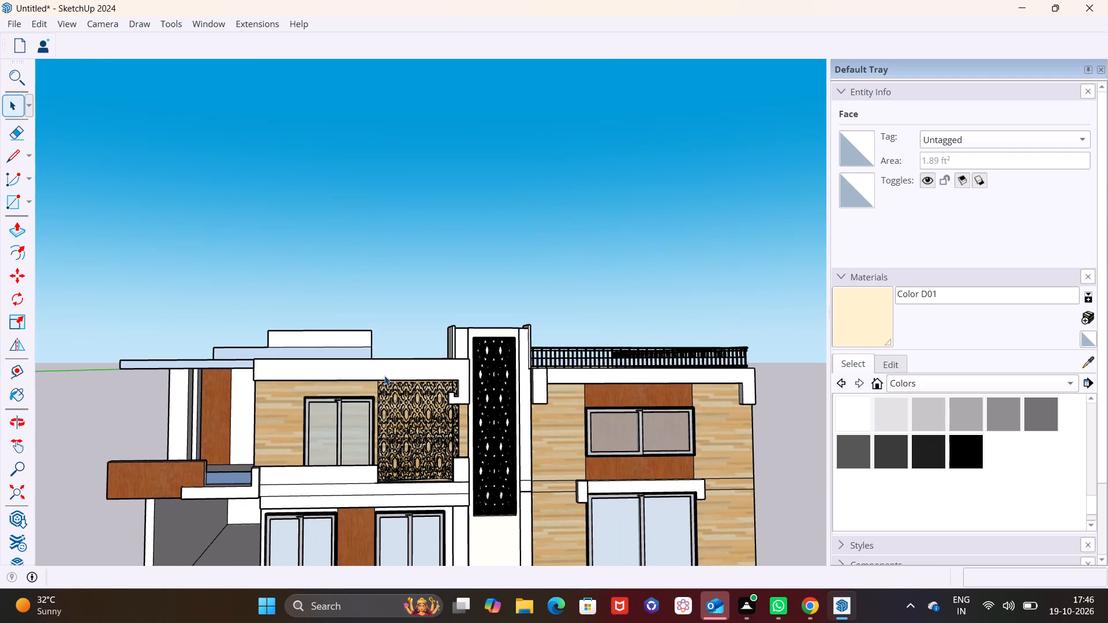
middle_drag(355, 392, 391, 502)
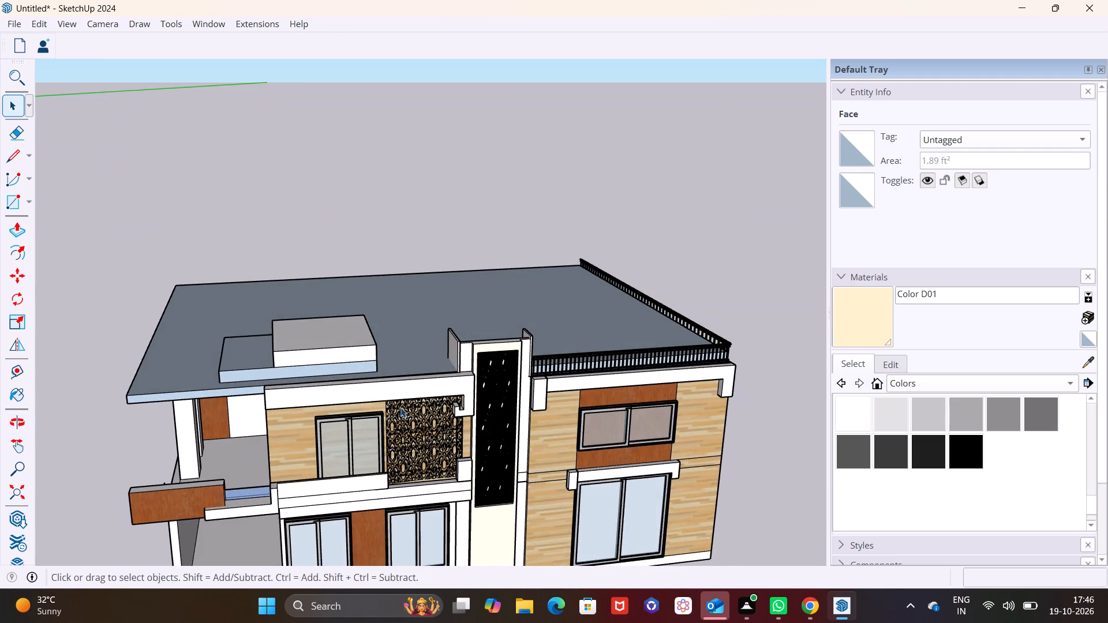
Push/Pull the extended white beam's top face up 3 11/16".
middle_drag(398, 410, 379, 503)
scroll(418, 429, up, 7)
click(387, 375)
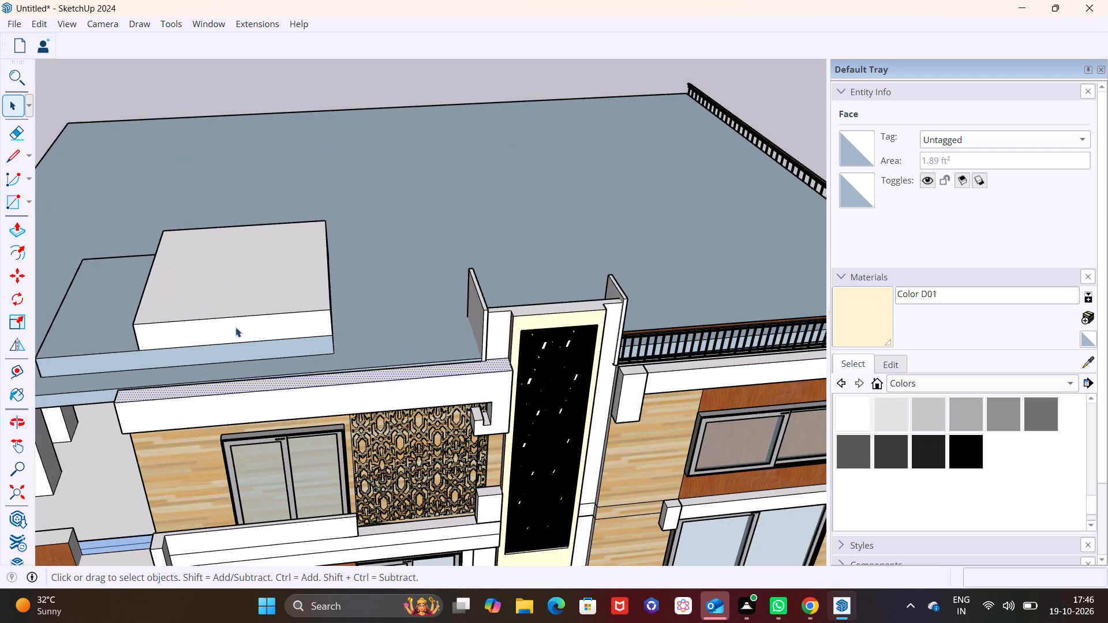
click(15, 229)
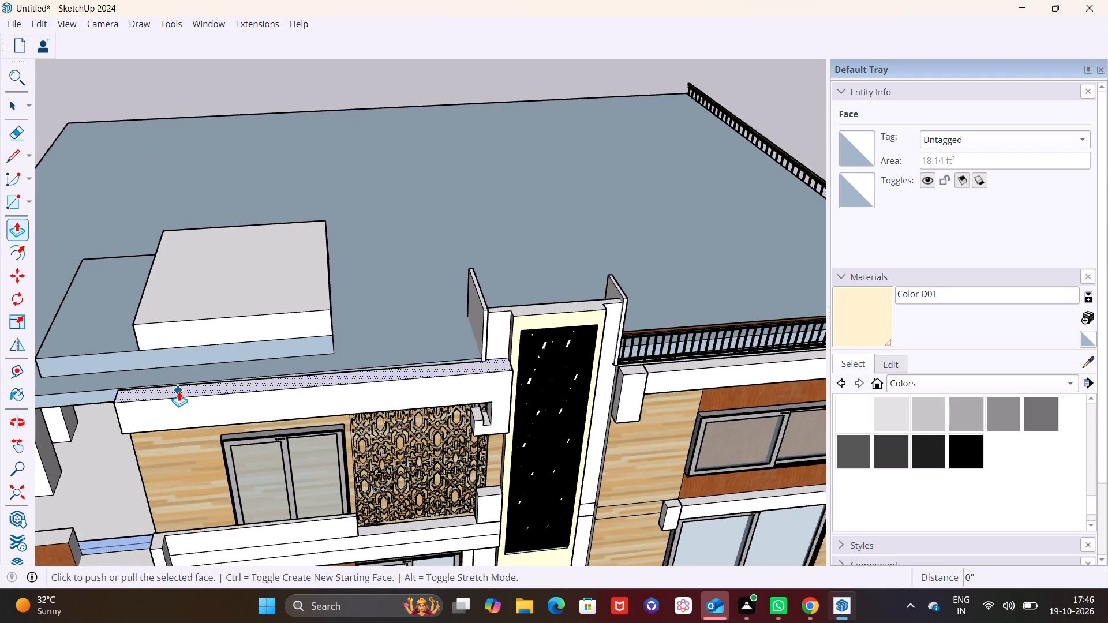
click(179, 391)
click(179, 369)
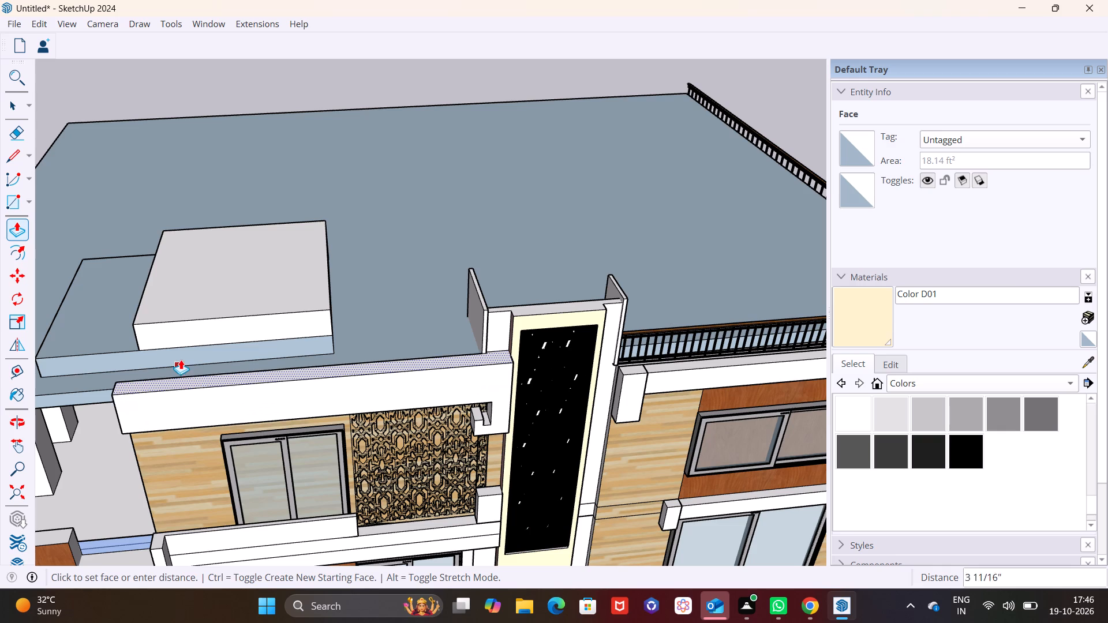
Push/Pull the extended white beam's top face up another 10".
click(181, 359)
click(175, 381)
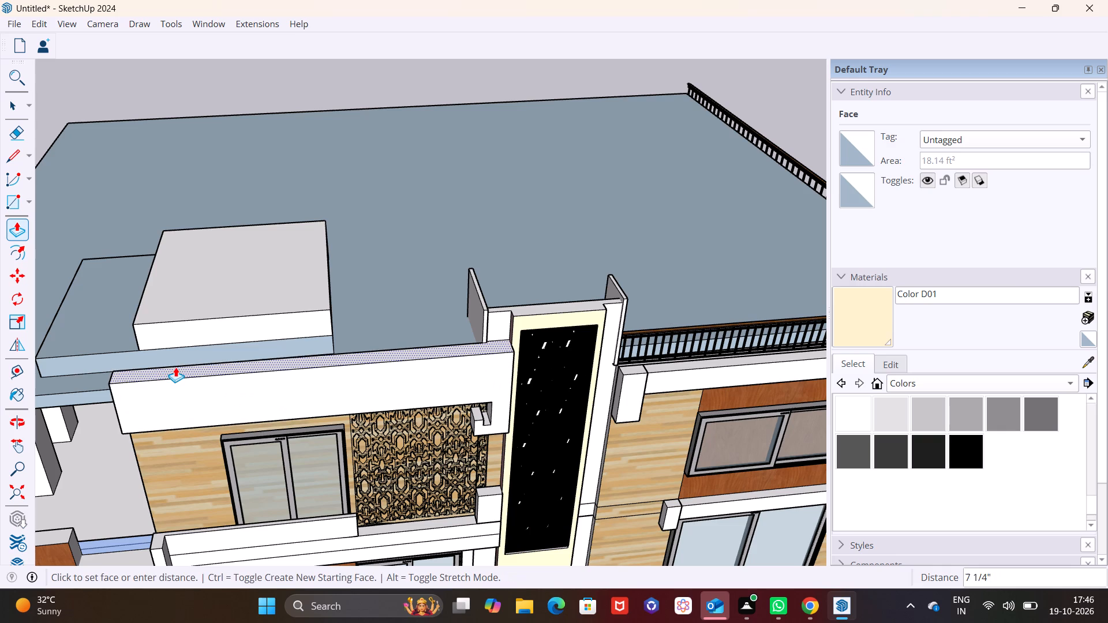
click(174, 362)
Push/Pull the white beam's underside upward above the upper window and patterned screen, making the beam shallower.
scroll(211, 406, down, 3)
middle_drag(224, 410, 230, 292)
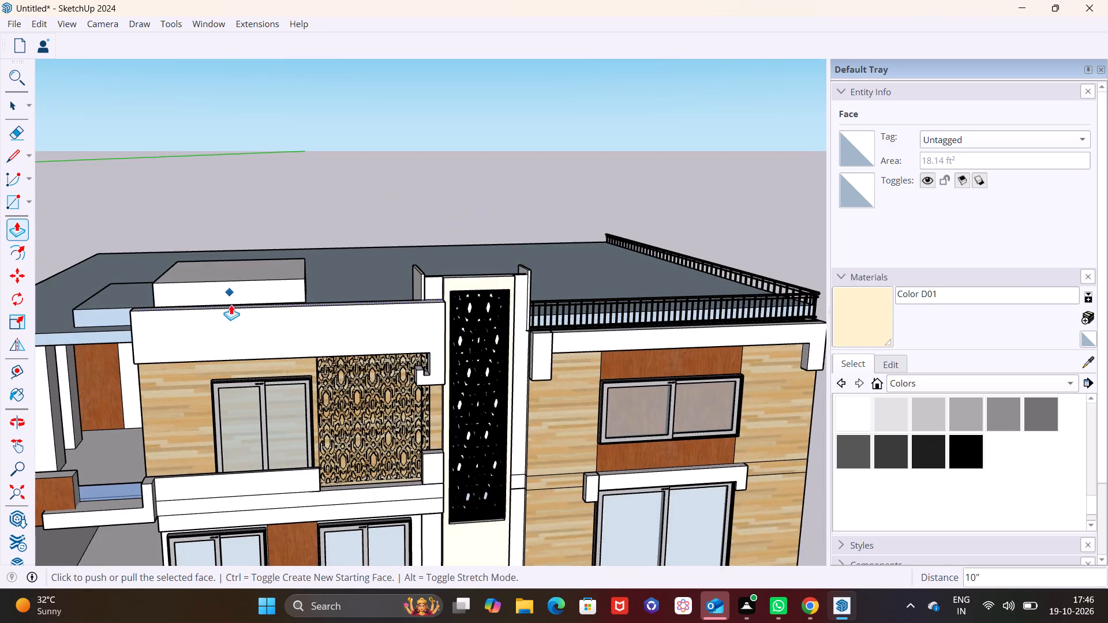
scroll(235, 318, down, 3)
scroll(351, 363, up, 1)
middle_drag(351, 363, 355, 220)
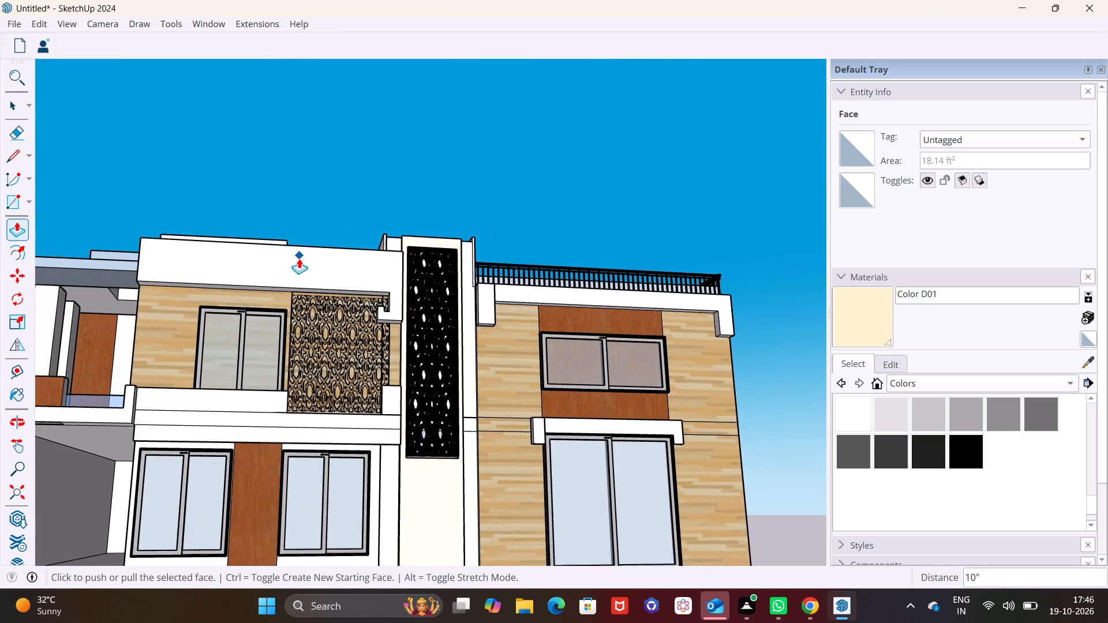
scroll(299, 258, up, 5)
key(space)
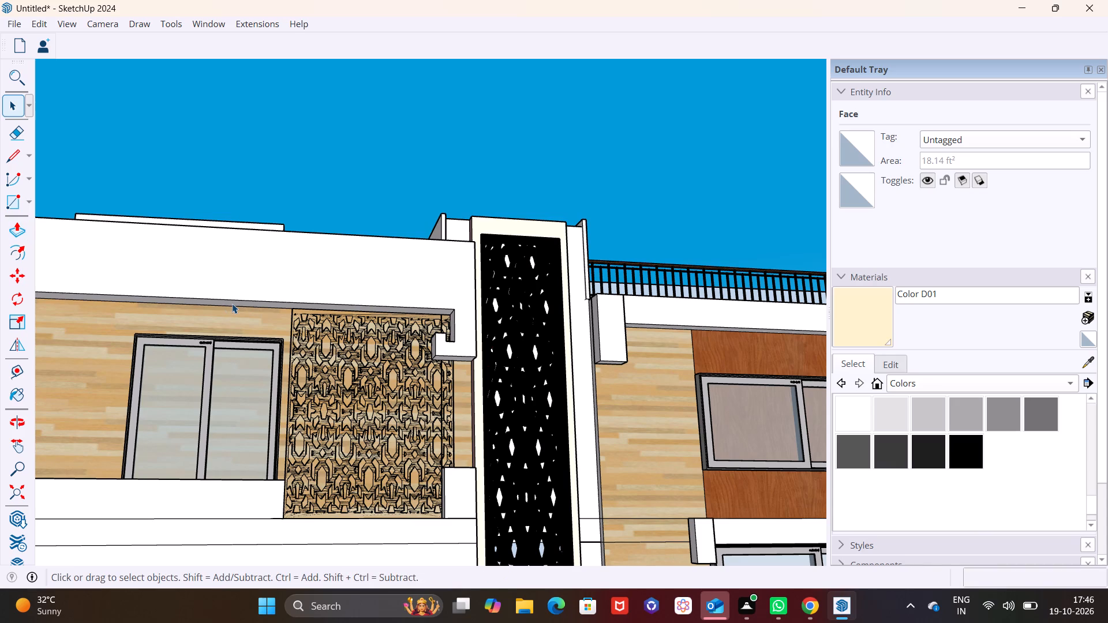
click(232, 303)
click(16, 233)
click(190, 300)
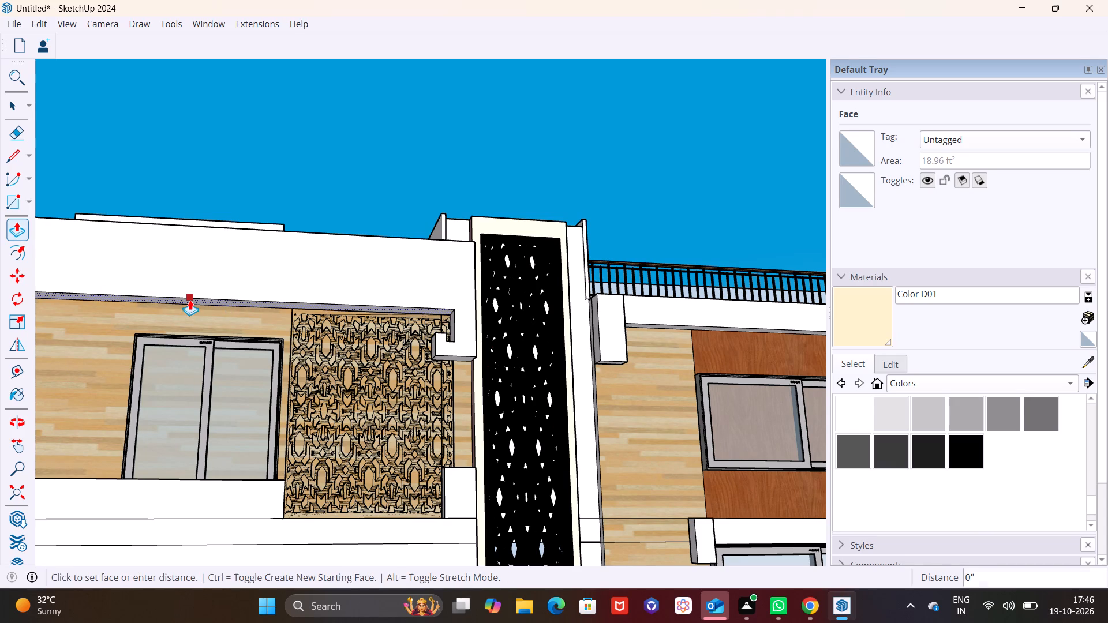
click(199, 268)
key(space)
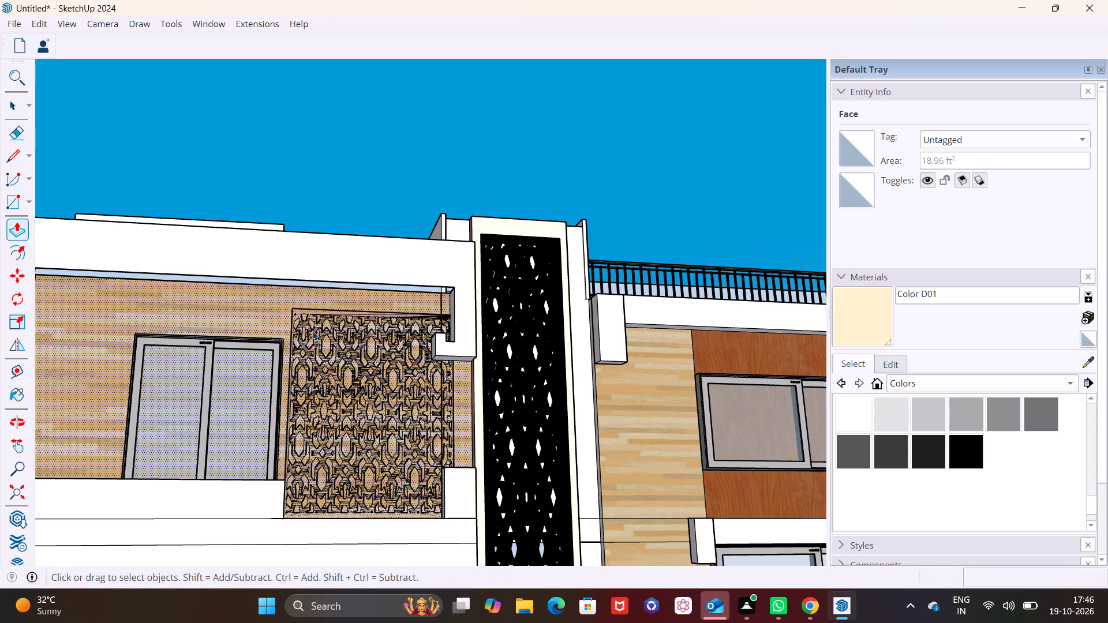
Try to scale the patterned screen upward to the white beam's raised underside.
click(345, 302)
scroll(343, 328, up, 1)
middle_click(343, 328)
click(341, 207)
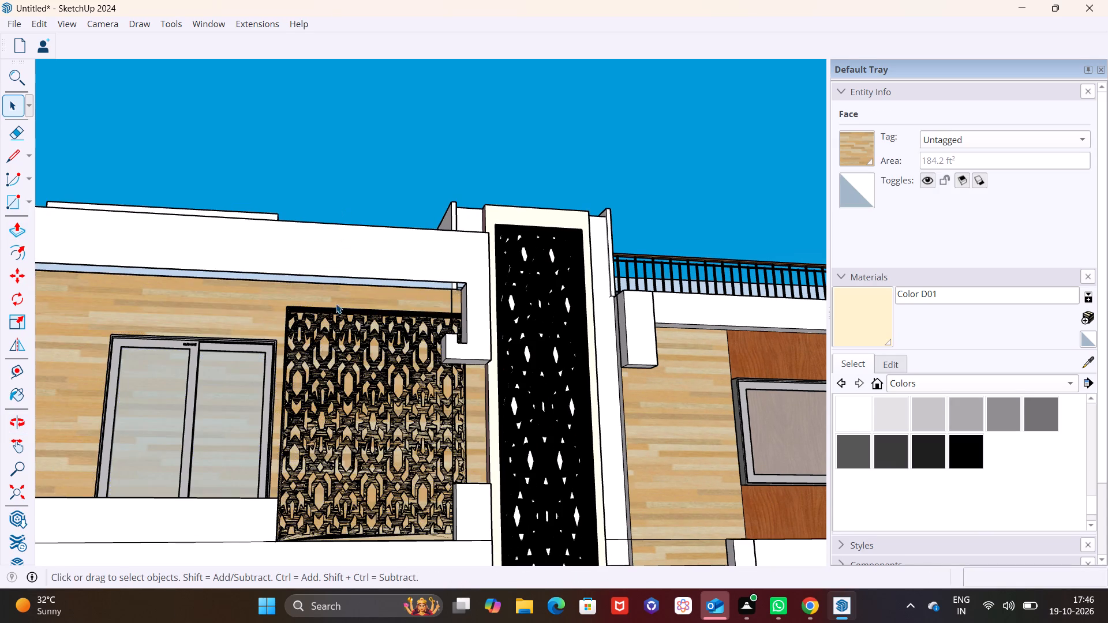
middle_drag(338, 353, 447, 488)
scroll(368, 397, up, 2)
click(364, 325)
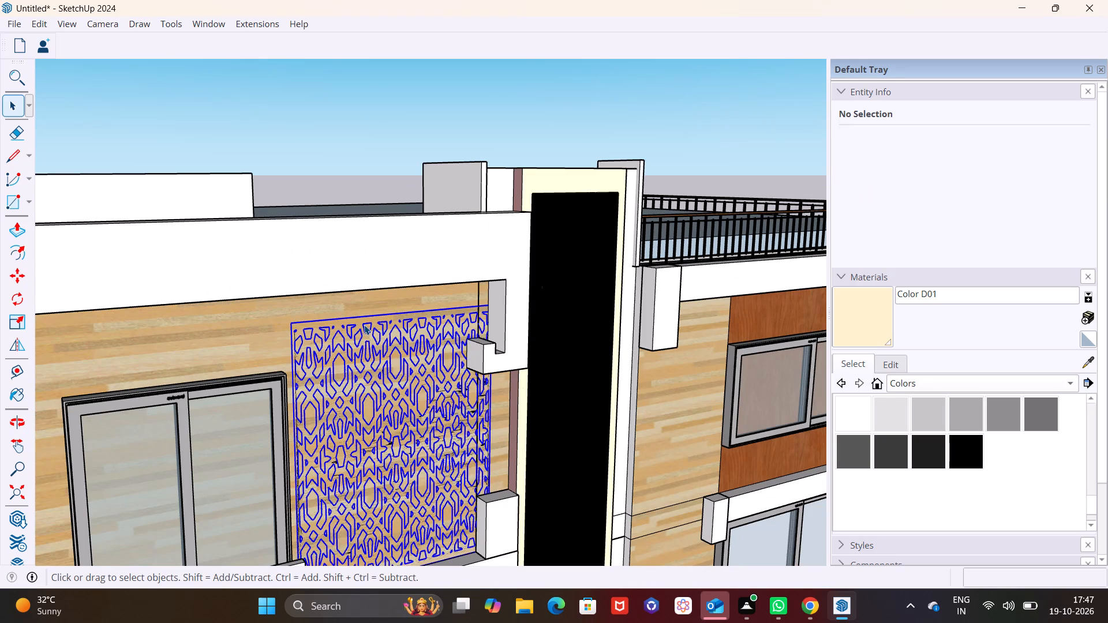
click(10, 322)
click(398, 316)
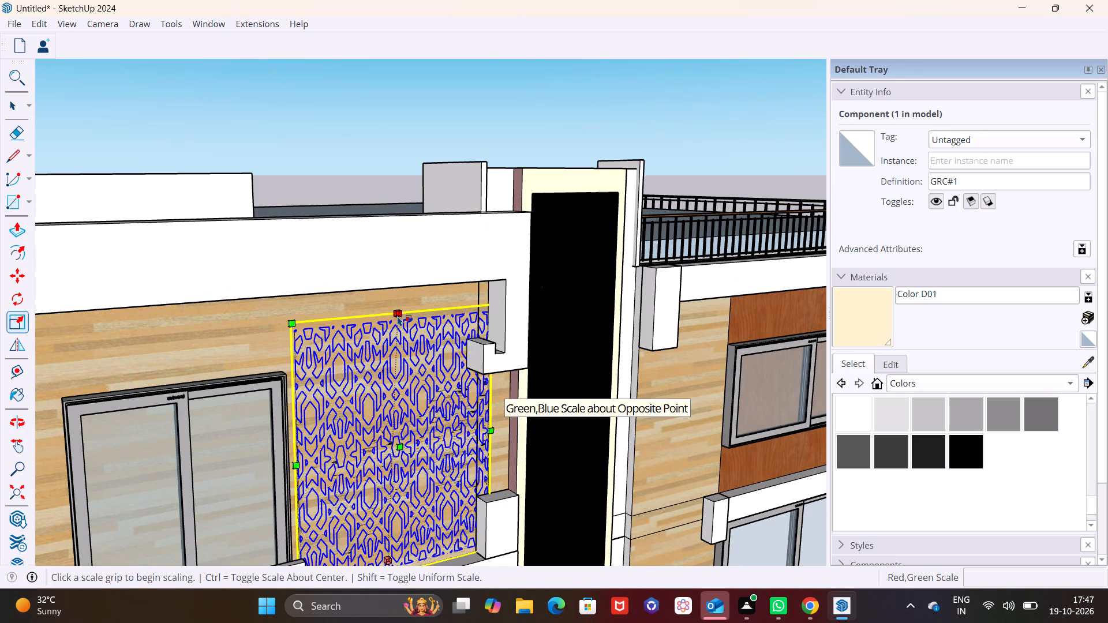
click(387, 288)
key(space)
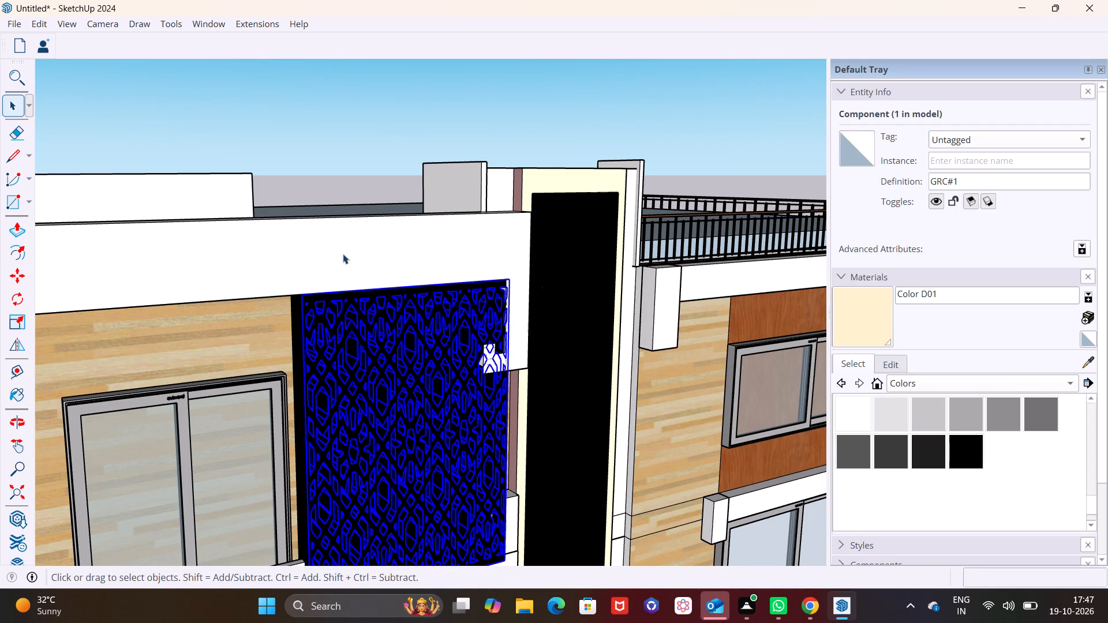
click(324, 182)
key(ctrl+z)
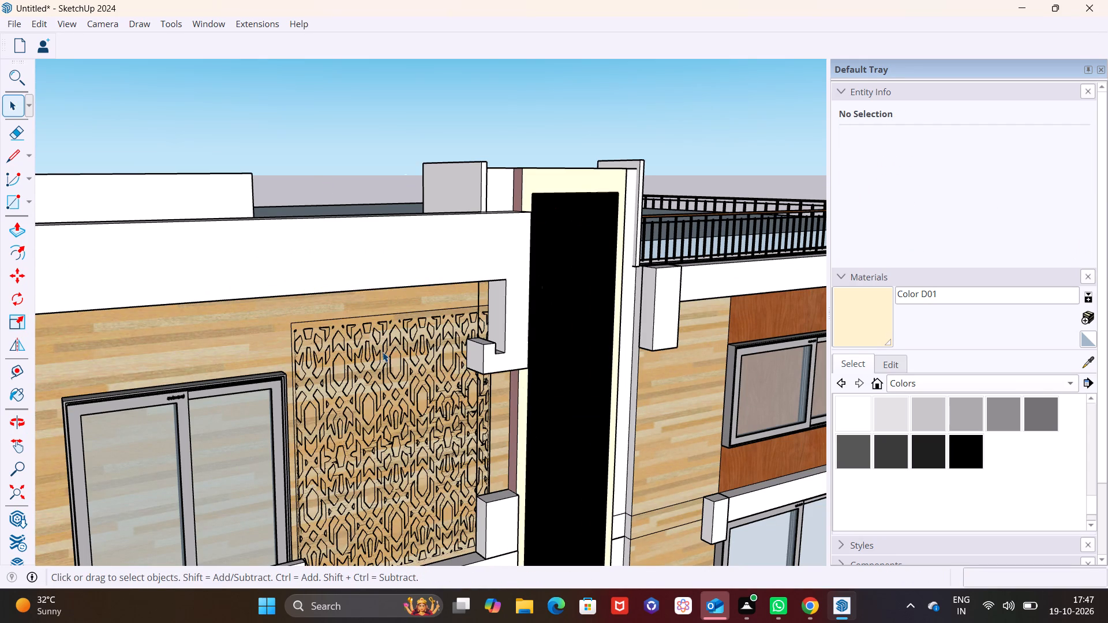
Scale the patterned screen slightly taller from its top edge, using two small stretches of 1.02 in the blue direction.
click(390, 326)
middle_drag(391, 331, 398, 391)
click(25, 311)
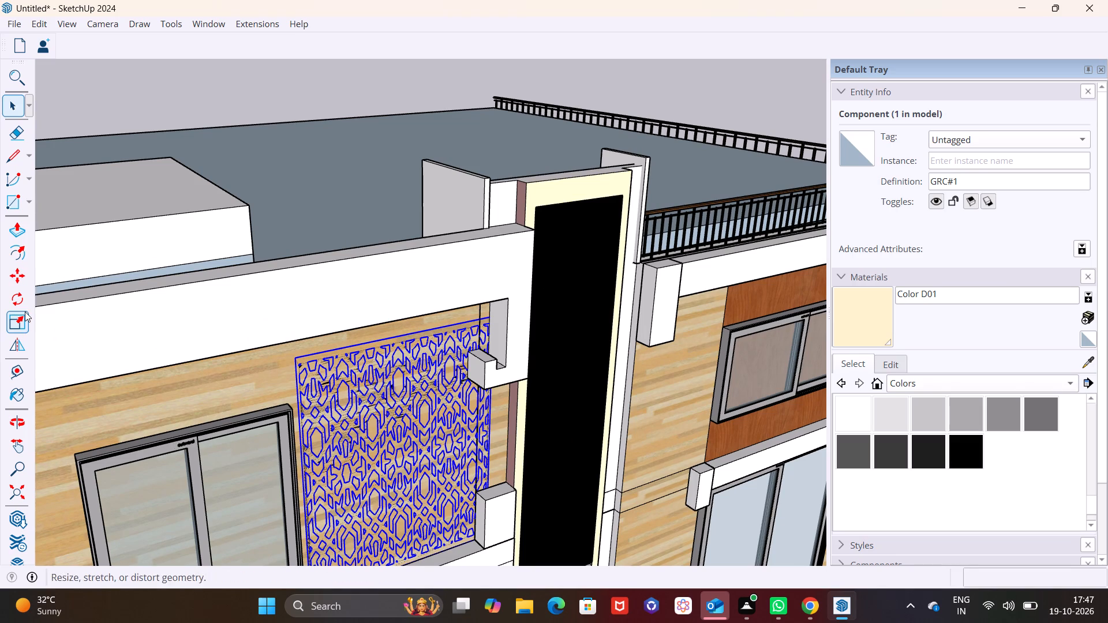
click(402, 333)
click(402, 330)
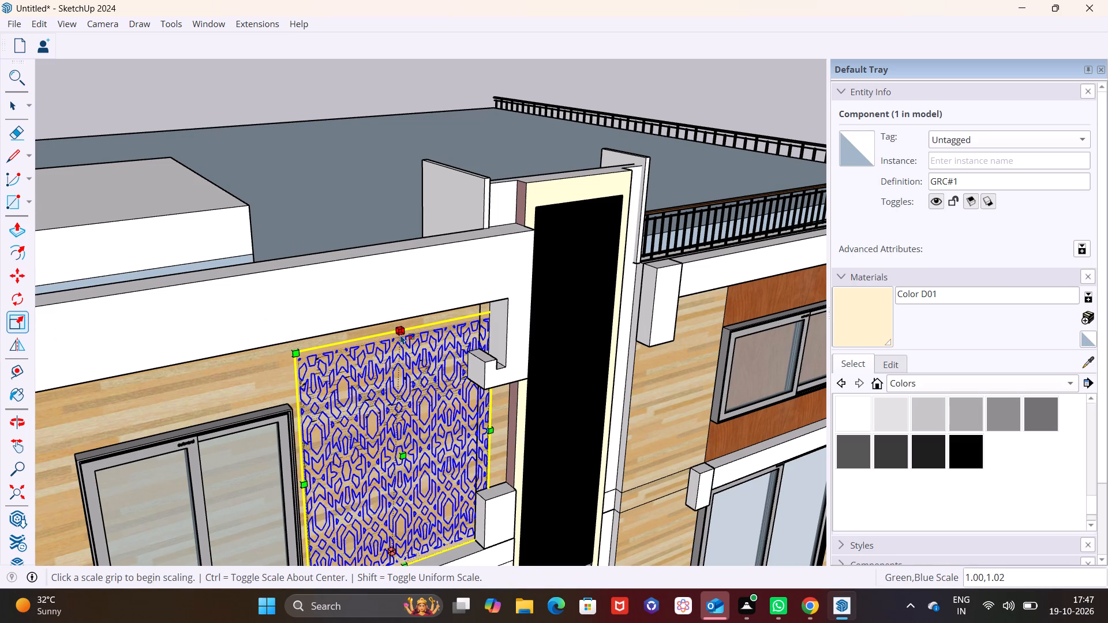
click(400, 333)
click(399, 325)
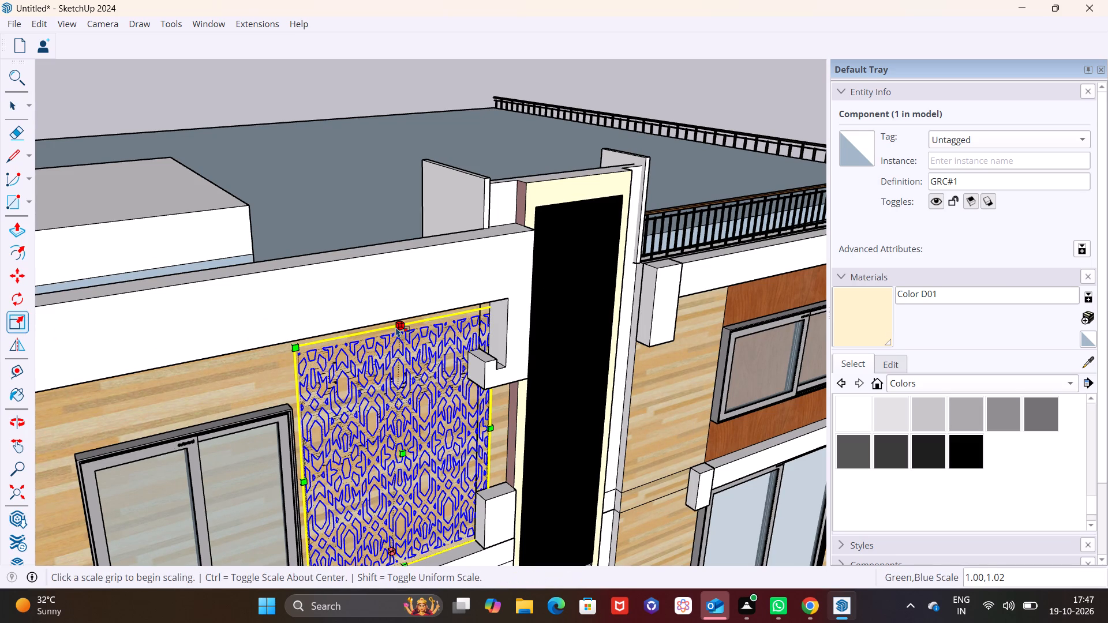
click(396, 327)
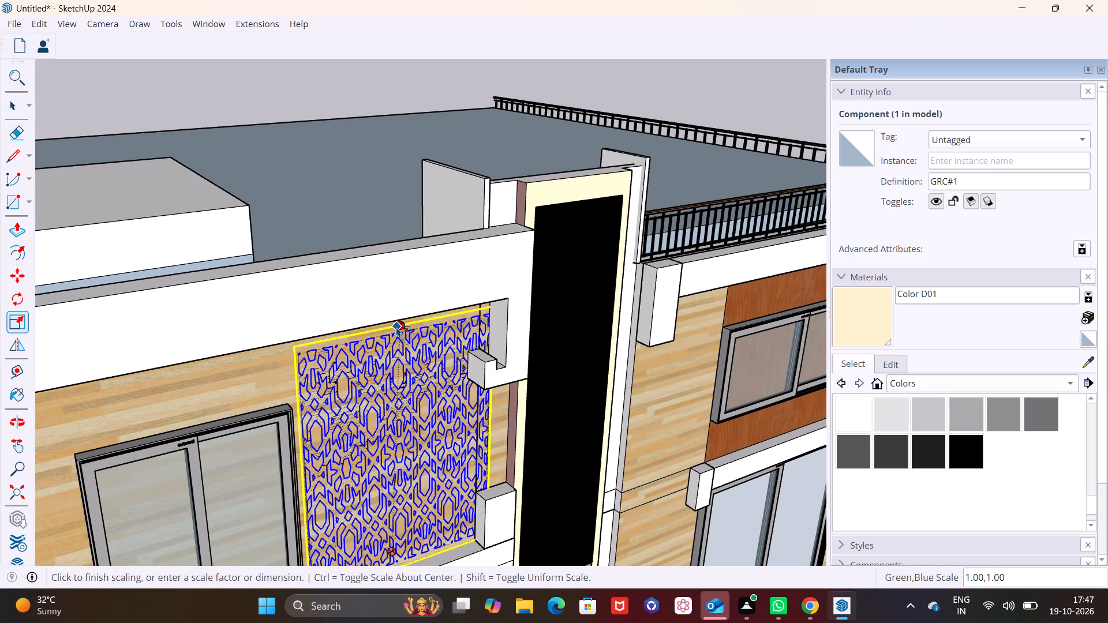
click(396, 327)
key(space)
click(335, 234)
Examine the whole house from the front and from above, checking the beam, patterned screen and roof proportions.
scroll(334, 307, down, 8)
middle_drag(361, 420, 218, 324)
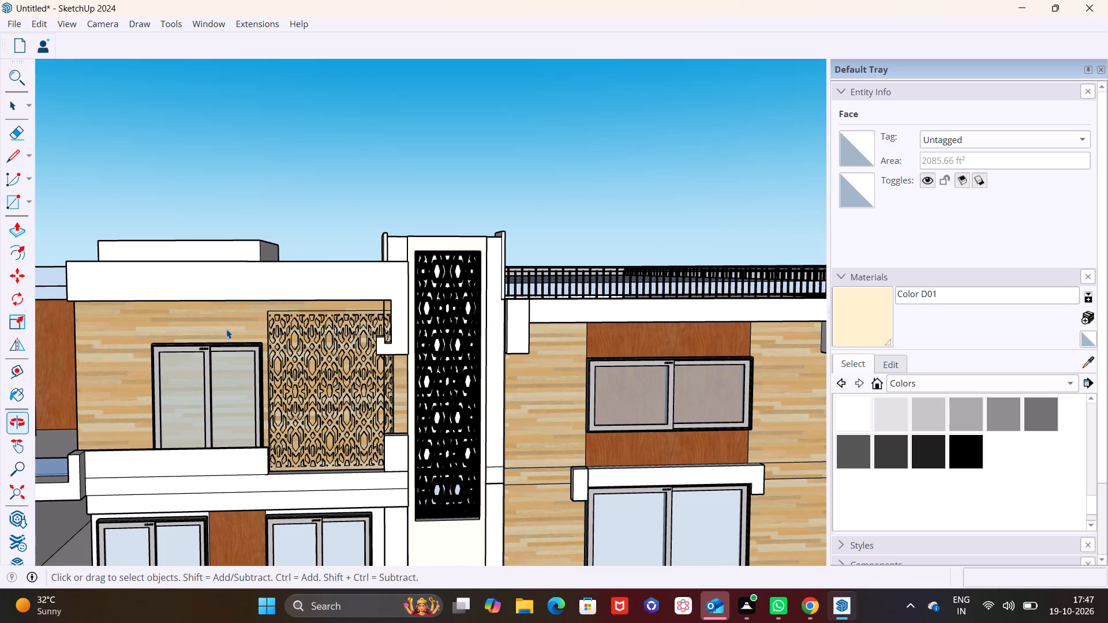
scroll(303, 357, down, 2)
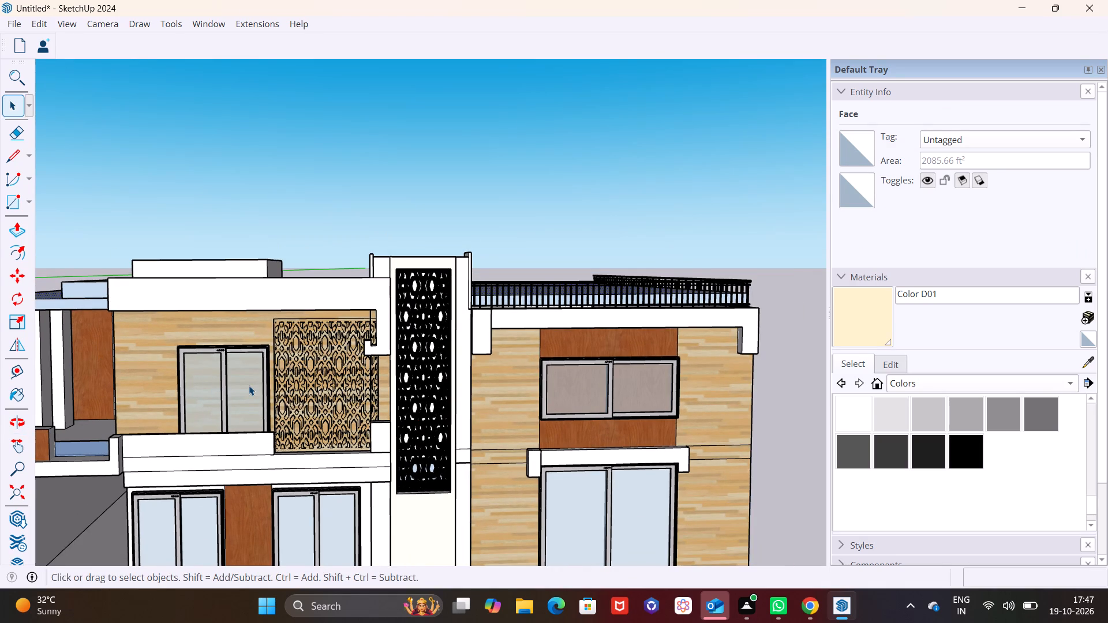
scroll(260, 392, down, 6)
middle_drag(237, 406, 287, 410)
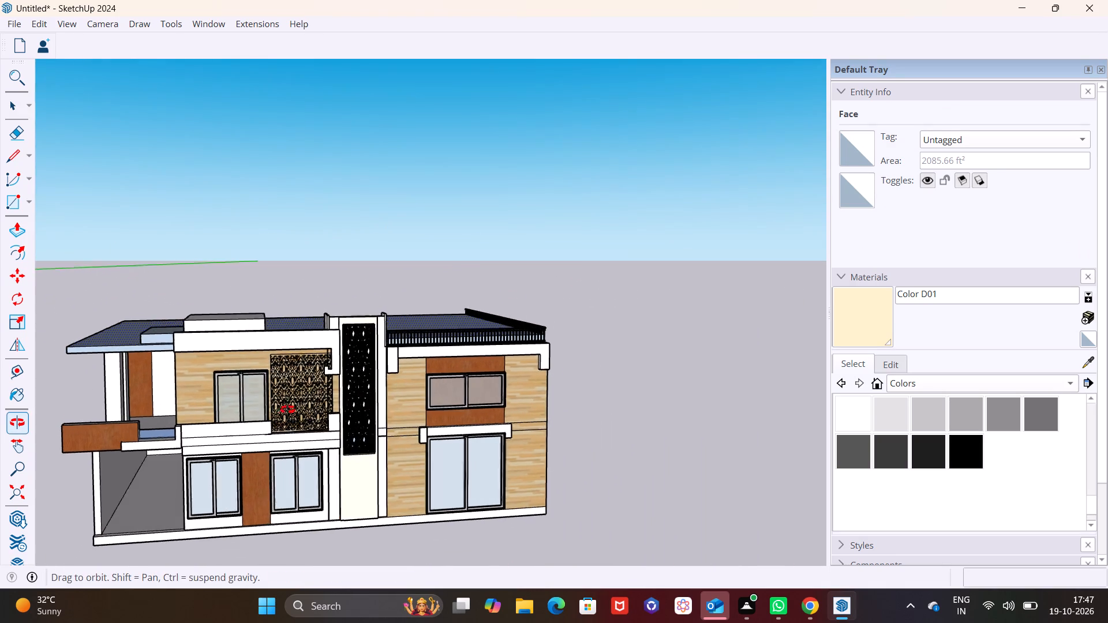
middle_drag(287, 410, 305, 403)
shift+middle_drag(306, 443, 340, 370)
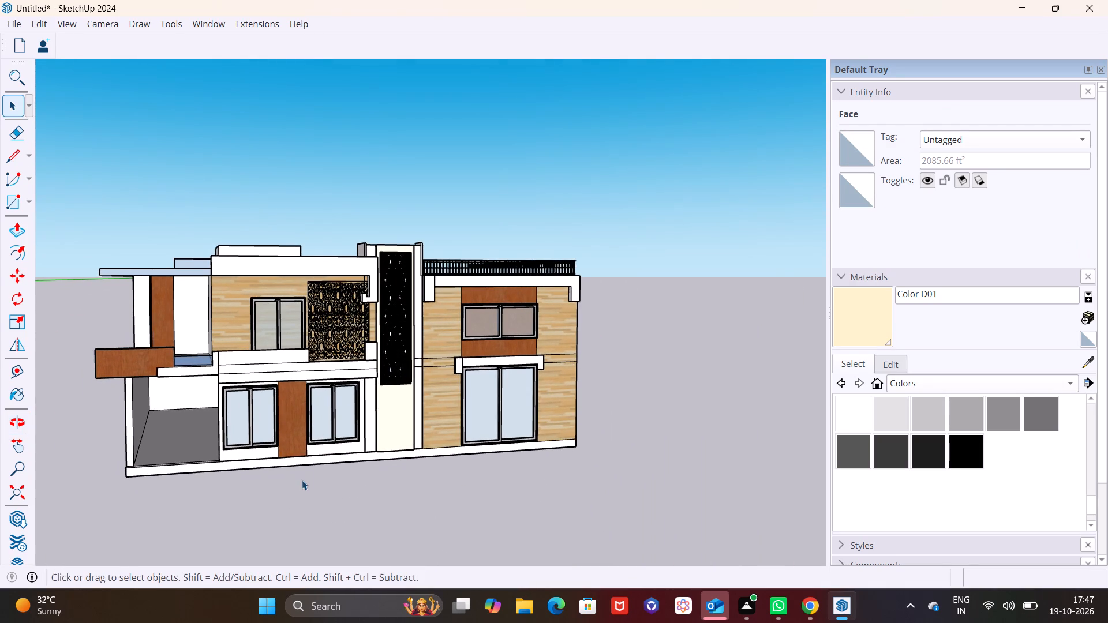
middle_drag(202, 388, 147, 399)
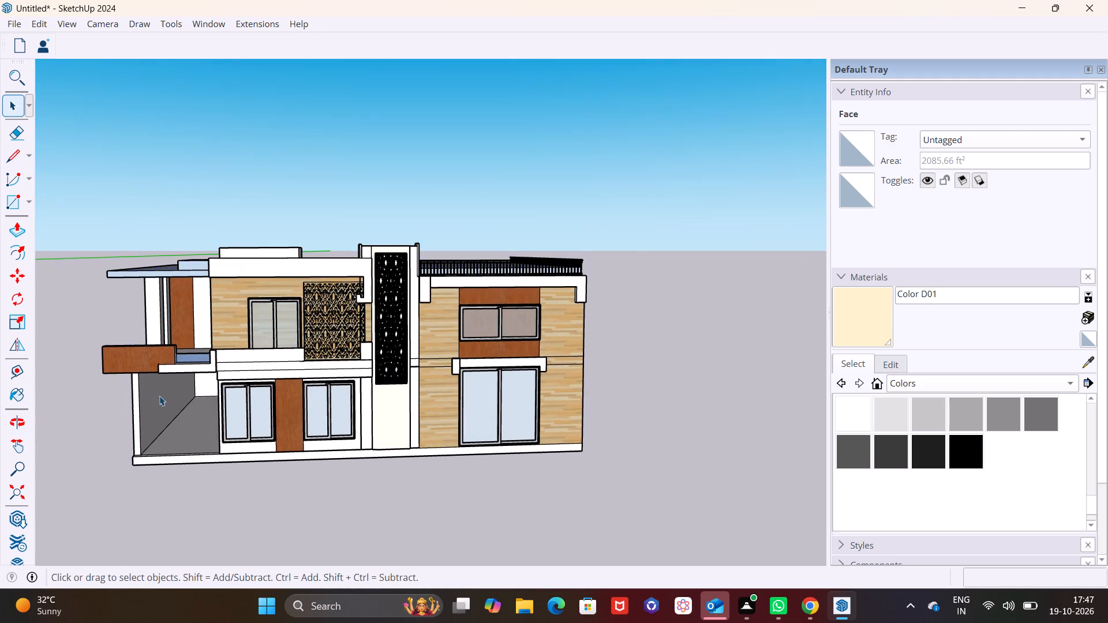
scroll(188, 399, up, 2)
scroll(191, 405, down, 2)
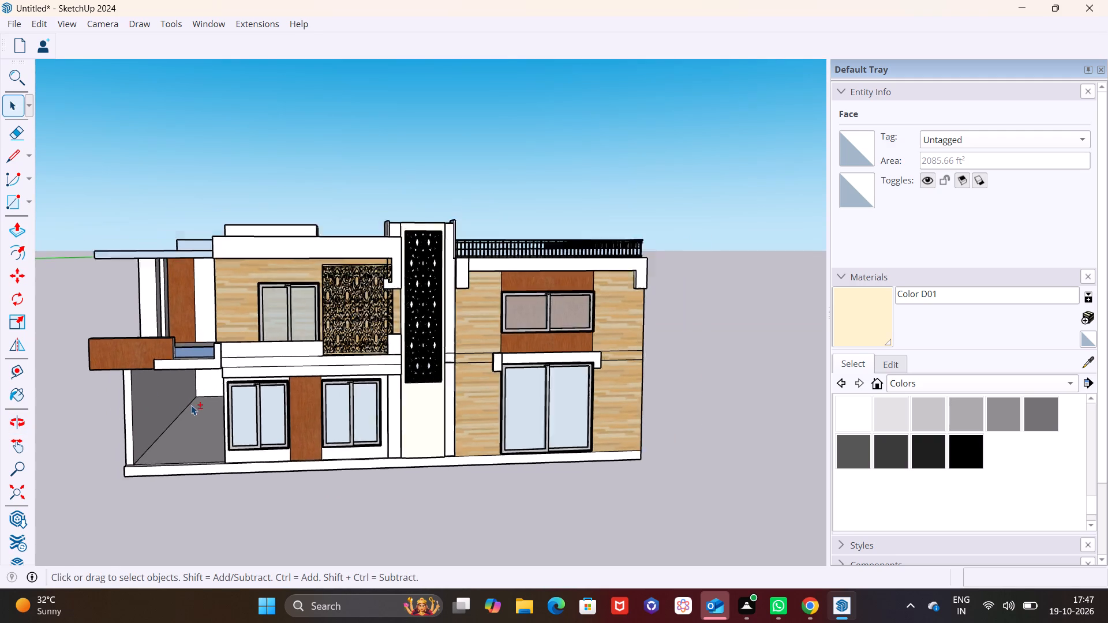
scroll(191, 405, down, 1)
shift+scroll(241, 416, down, 2)
middle_drag(277, 425, 234, 558)
scroll(309, 421, up, 5)
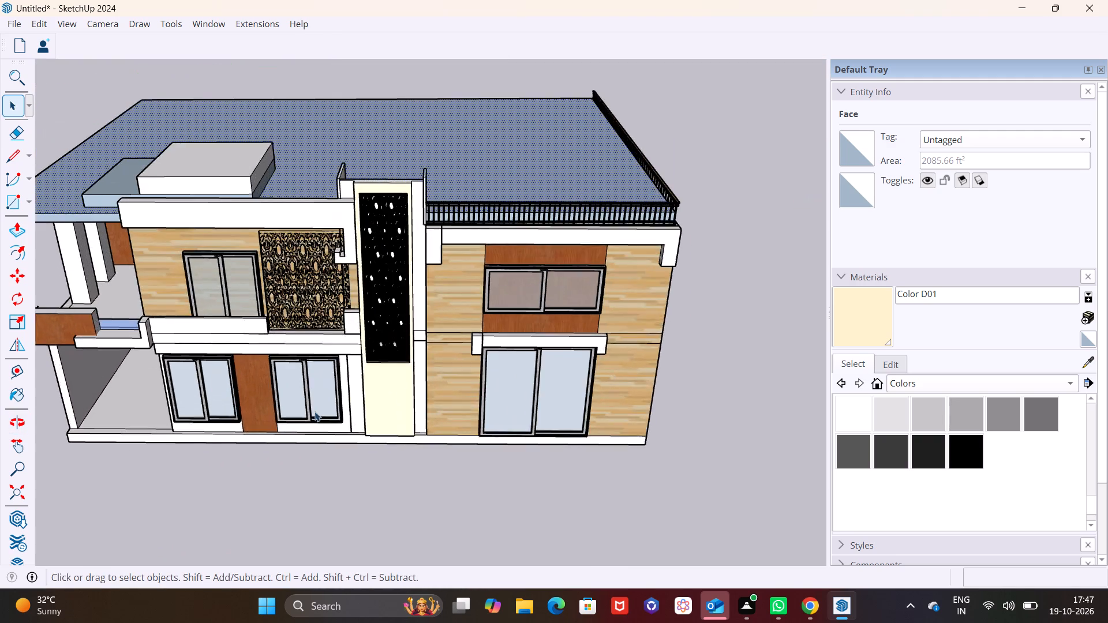
scroll(315, 411, up, 3)
middle_drag(312, 414, 409, 379)
scroll(422, 386, down, 2)
Push/Pull the base slab's long front face outward about 4' 8 13/16" to form a front terrace.
click(421, 408)
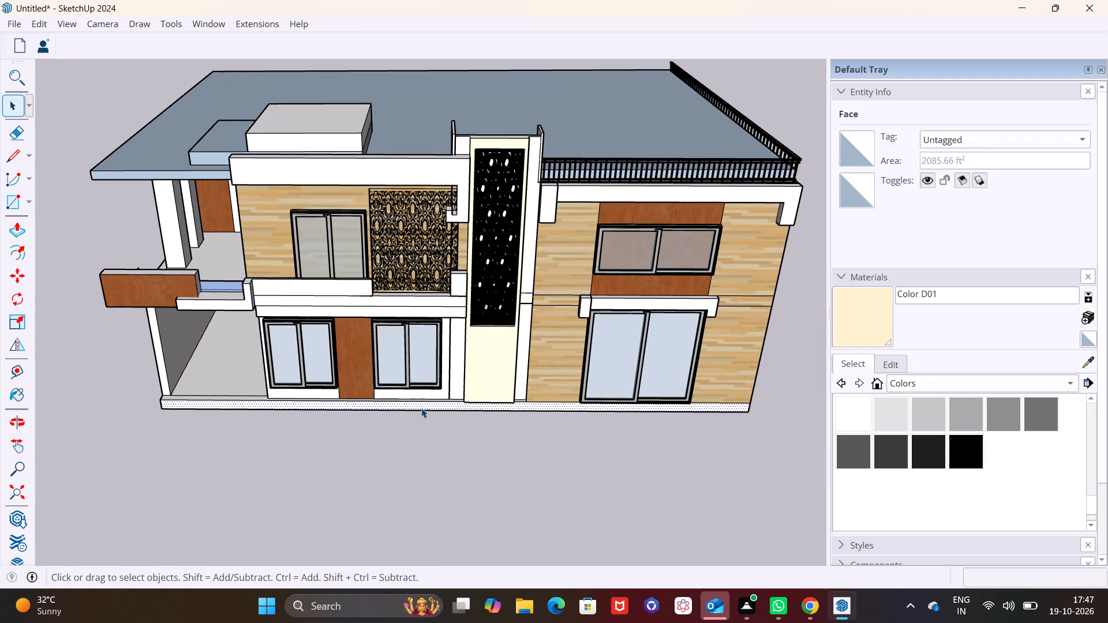
click(20, 232)
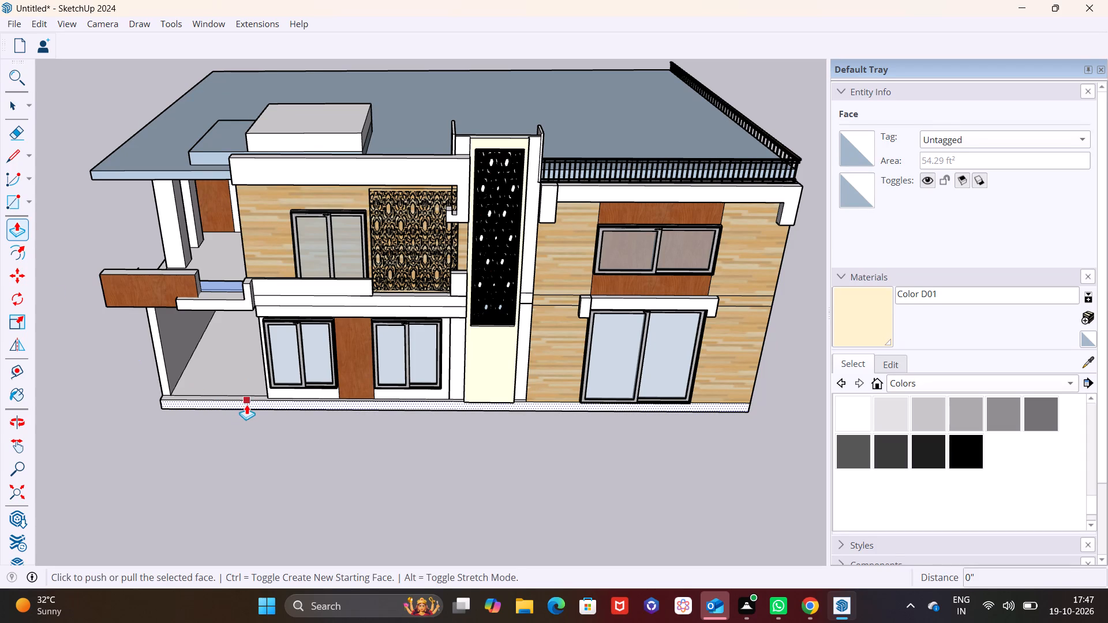
click(246, 404)
click(231, 444)
click(235, 403)
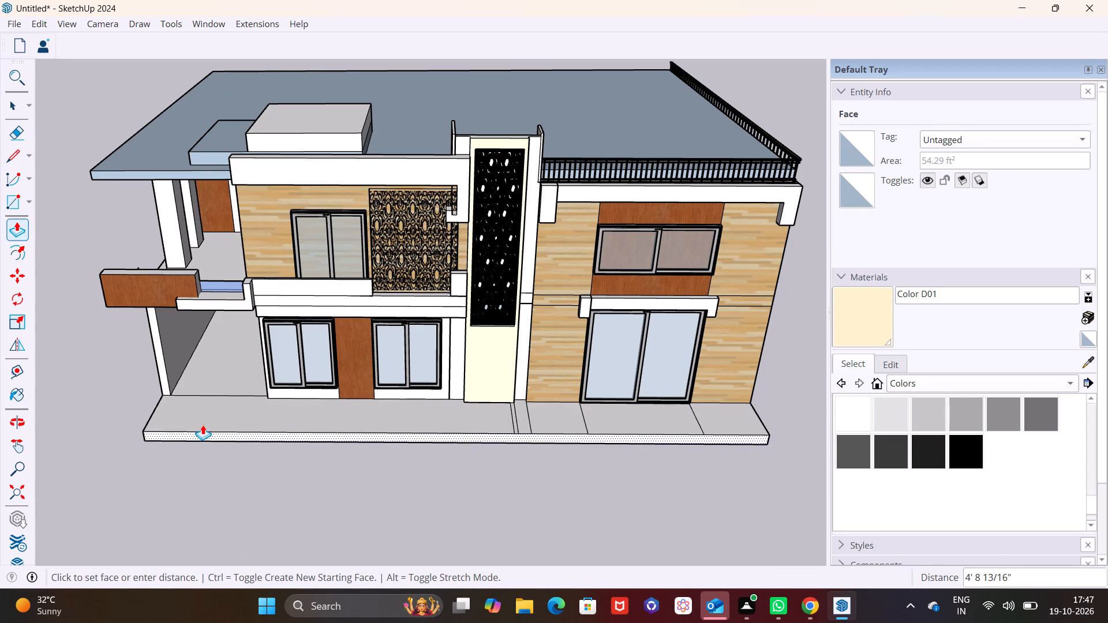
click(203, 425)
Draw a rectangle about 1' 8 11/16" by 8 1/2" on the terrace's front outer corner, on the open porch side.
middle_drag(273, 471, 314, 363)
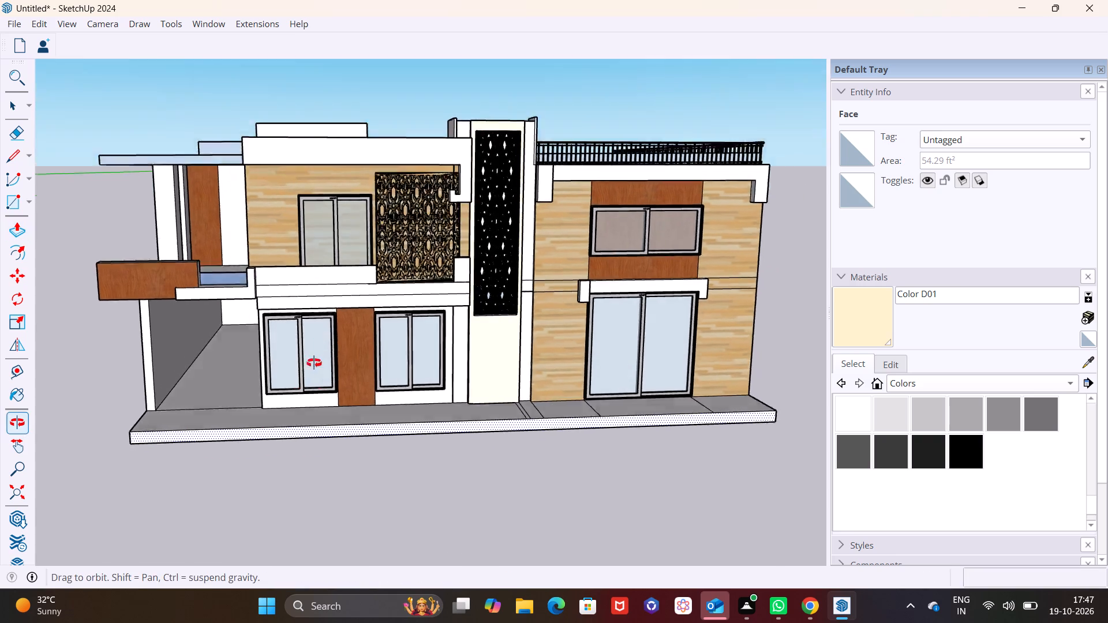
middle_drag(314, 363, 331, 310)
middle_drag(367, 373, 132, 467)
middle_drag(356, 477, 294, 606)
shift+middle_drag(286, 440, 484, 398)
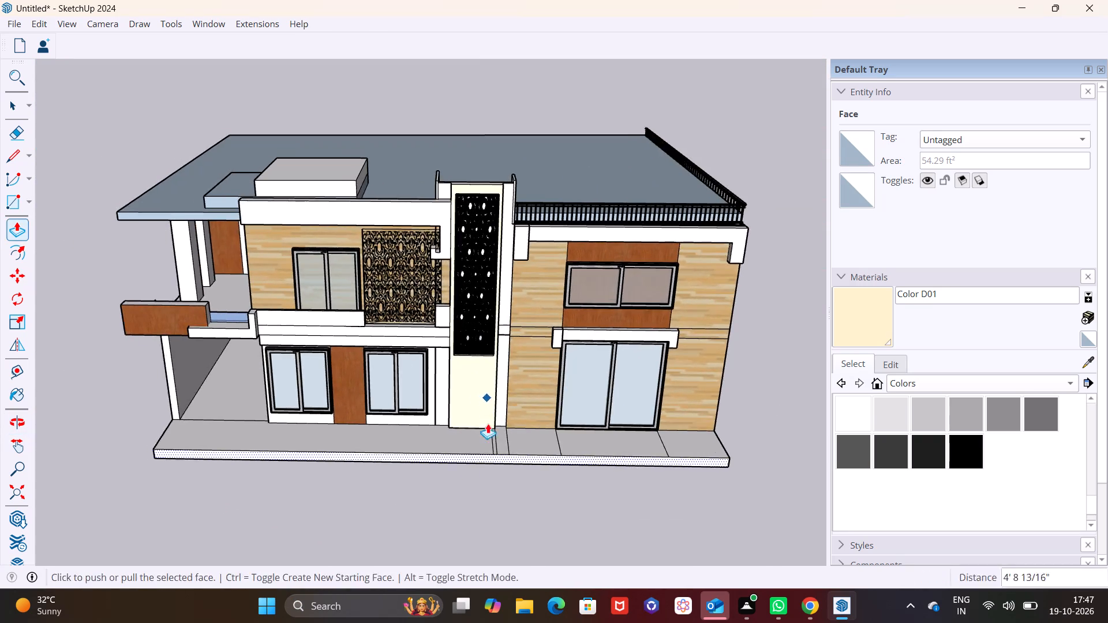
middle_drag(481, 470, 441, 545)
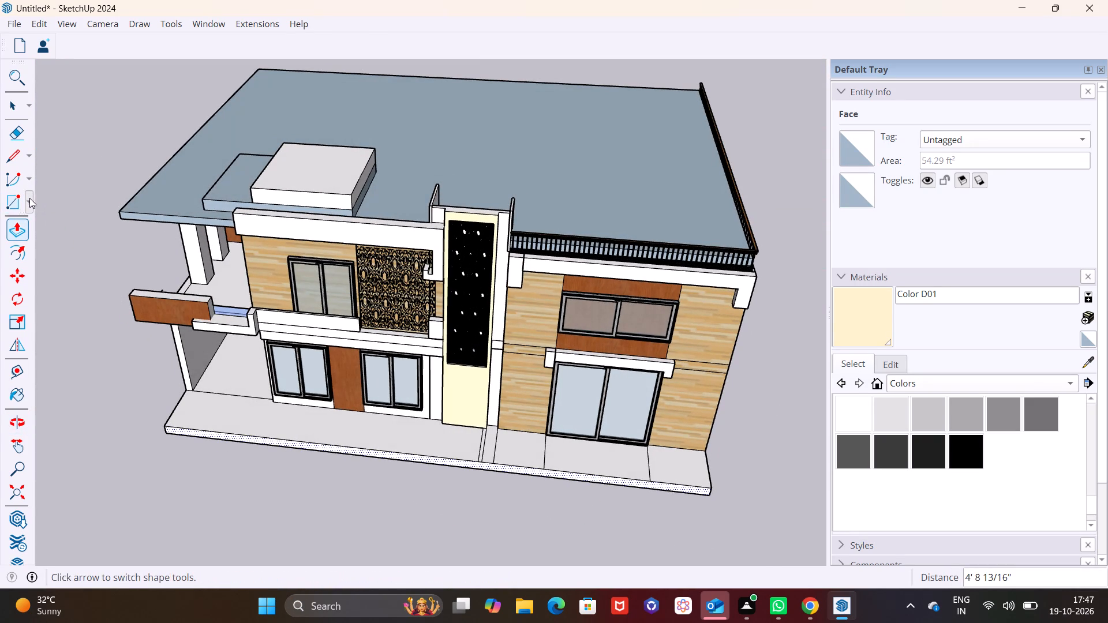
click(29, 198)
click(35, 228)
scroll(167, 420, up, 10)
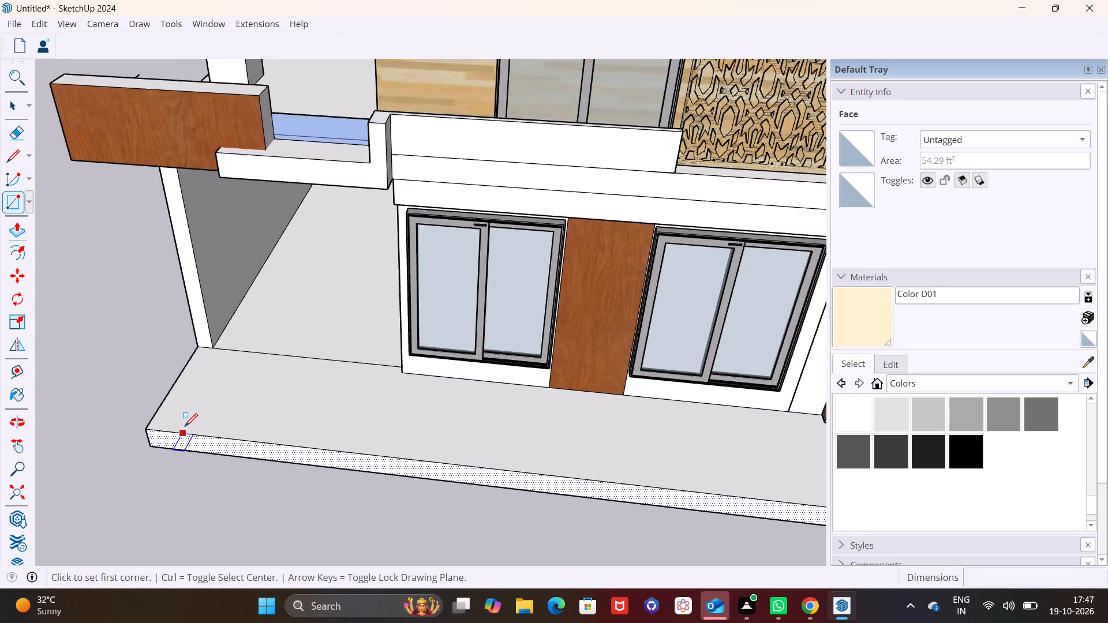
scroll(185, 426, up, 4)
click(122, 431)
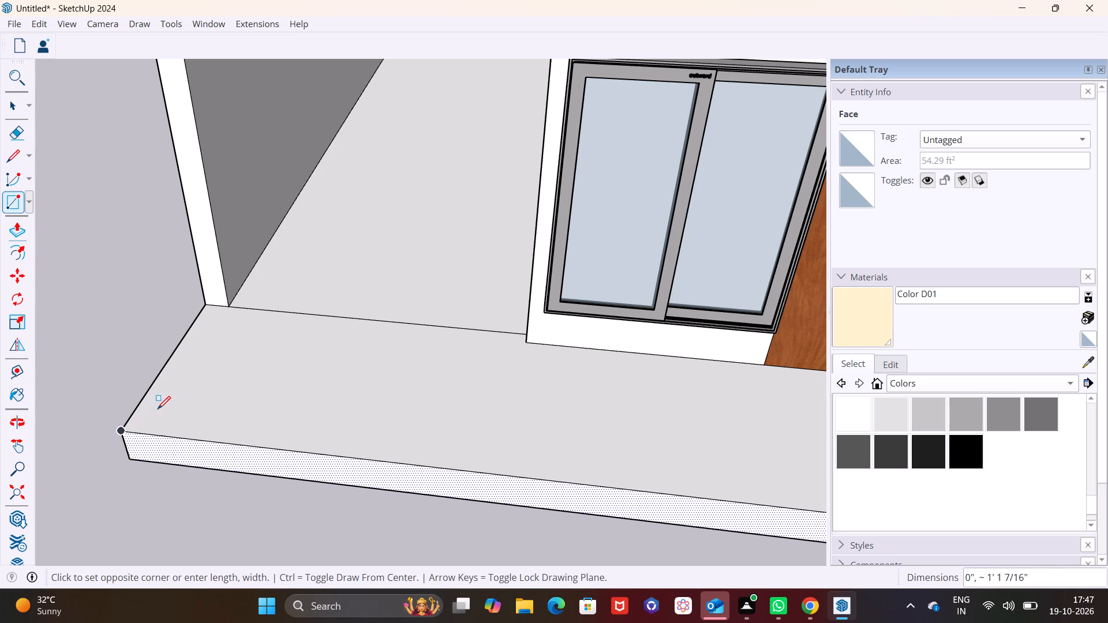
click(197, 419)
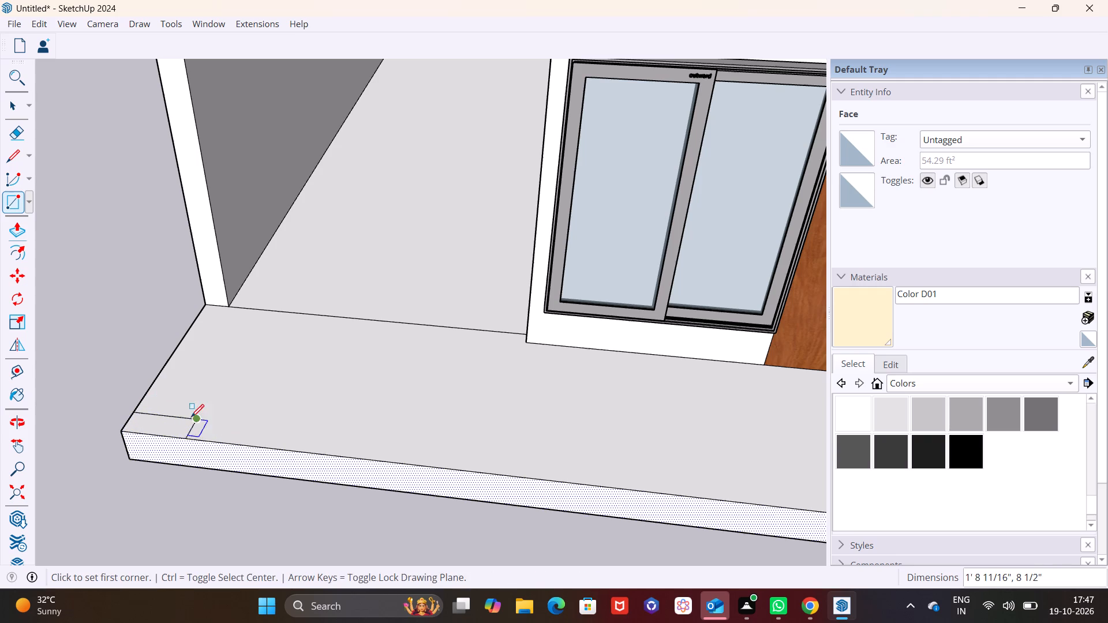
key(space)
Push/Pull the corner rectangle up 3' 6" to form a low post on the terrace.
click(177, 417)
click(175, 422)
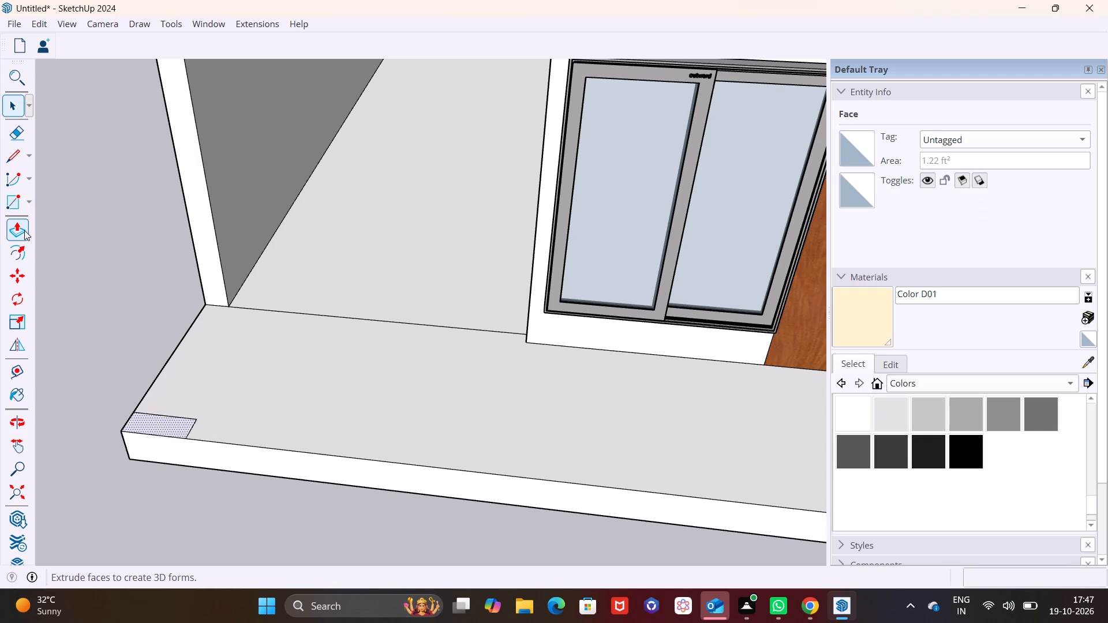
click(24, 230)
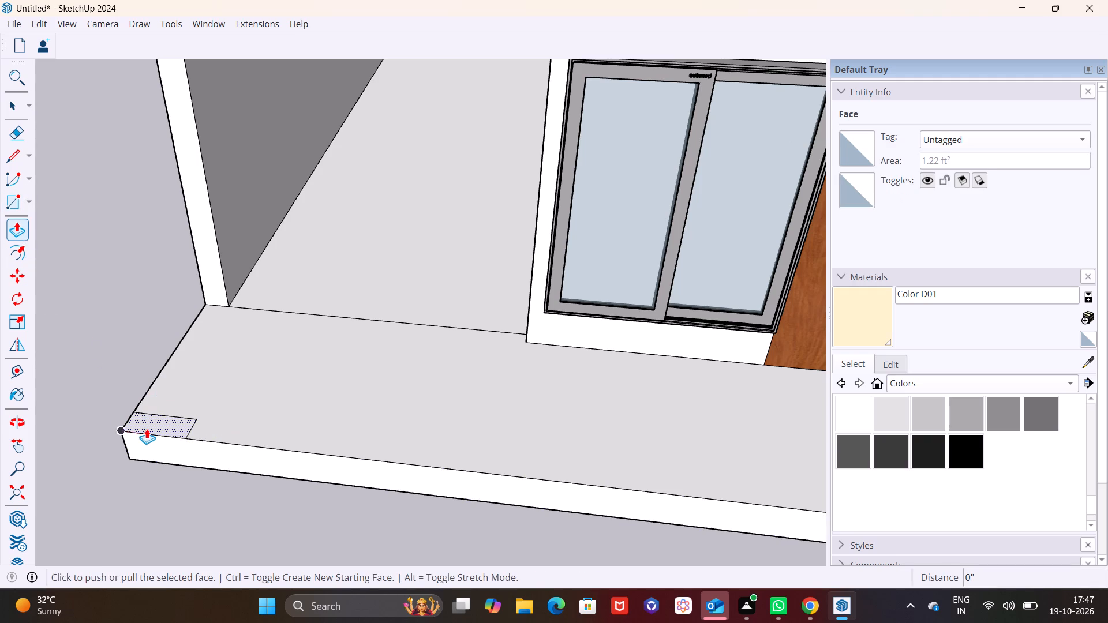
click(147, 429)
click(128, 318)
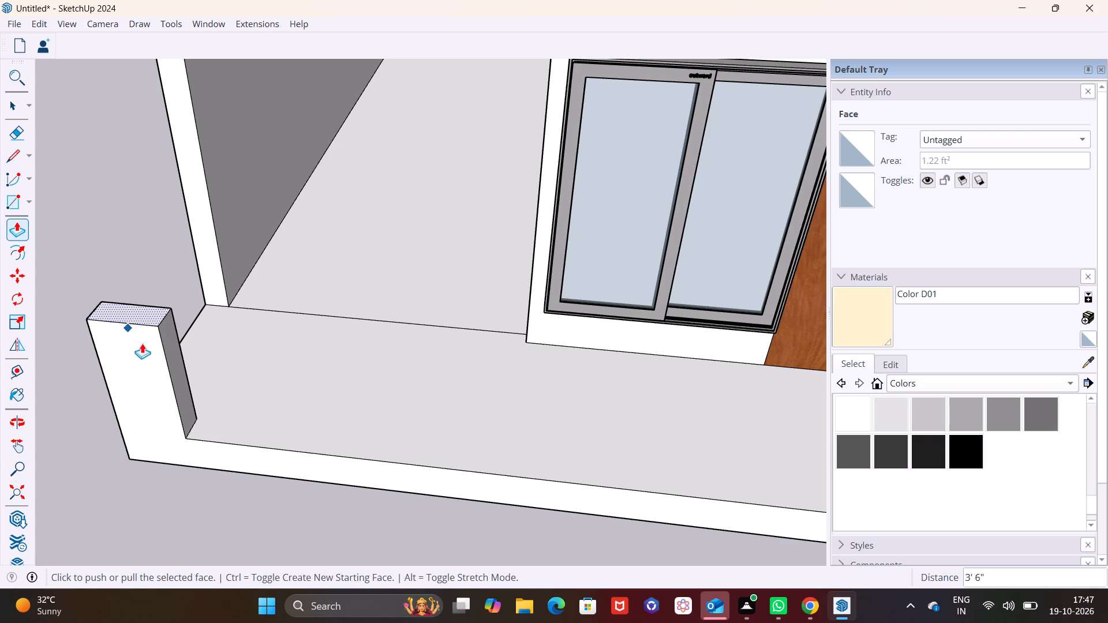
key(space)
Push/Pull the low post's inner end face about 30' 6 5/8" along the terrace's front edge to form a boundary wall.
click(170, 355)
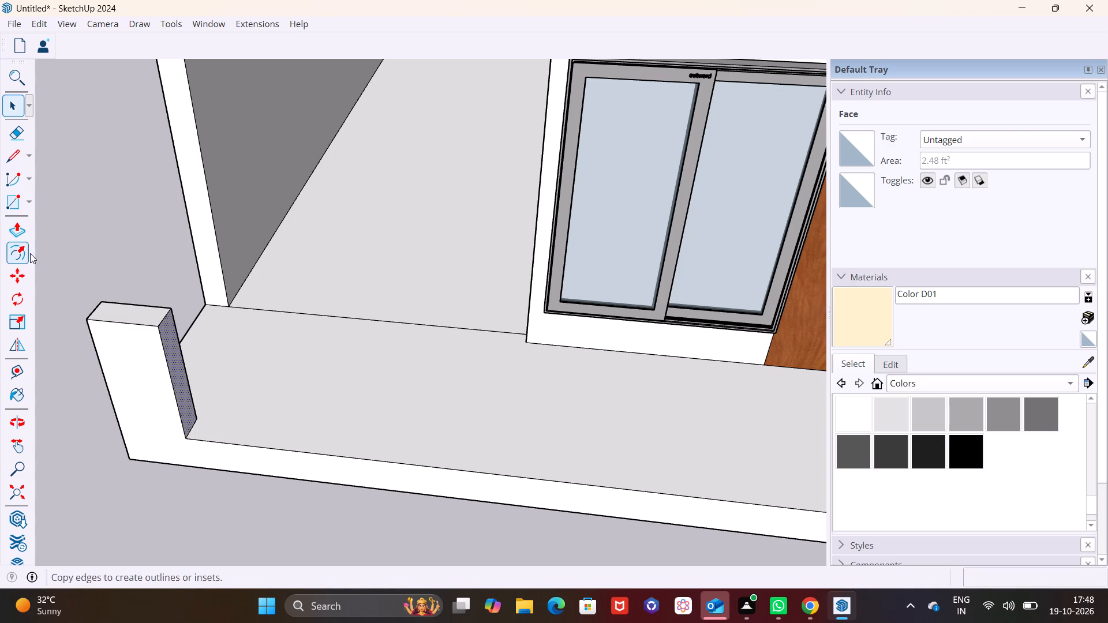
click(20, 222)
click(177, 366)
scroll(290, 380, down, 7)
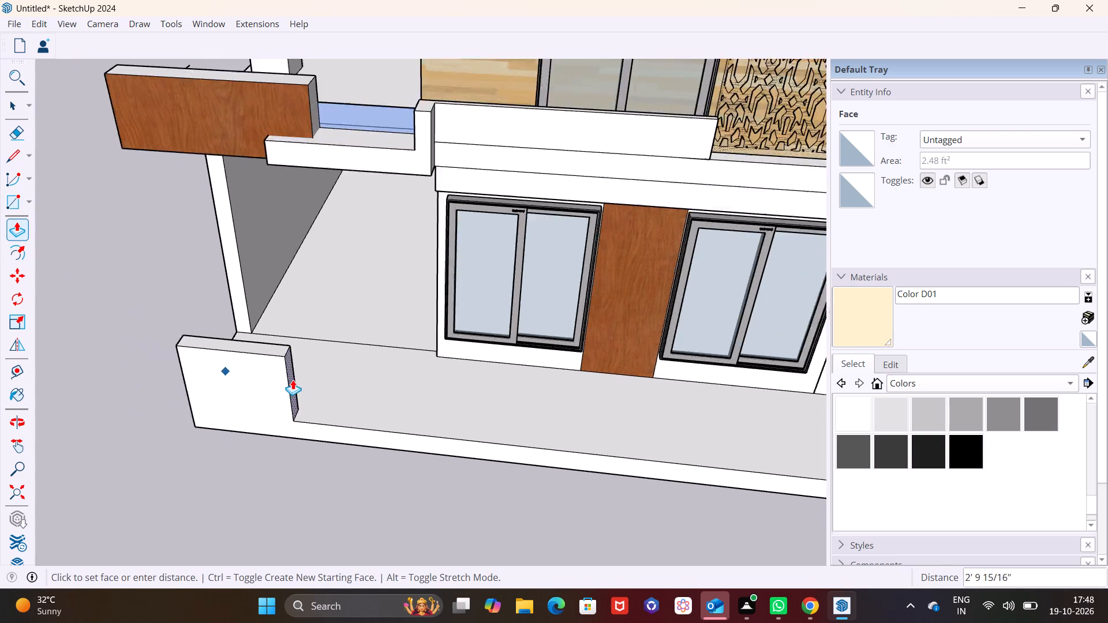
scroll(293, 380, down, 5)
shift+middle_drag(165, 373, 92, 363)
shift+scroll(608, 416, down, 4)
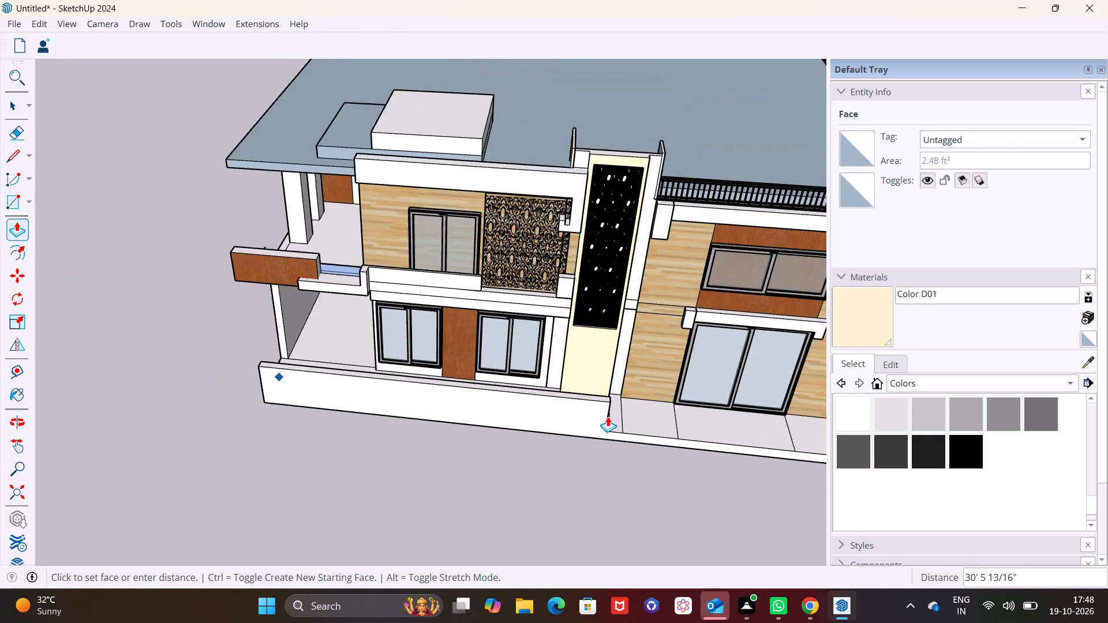
shift+middle_drag(583, 416, 365, 423)
scroll(429, 423, up, 3)
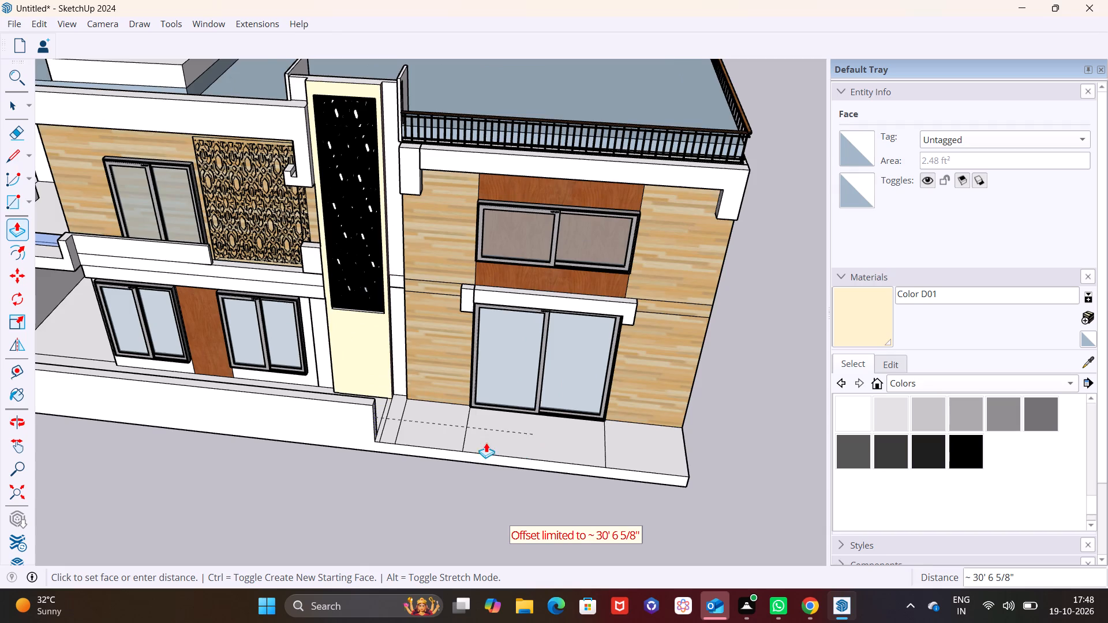
scroll(446, 437, up, 6)
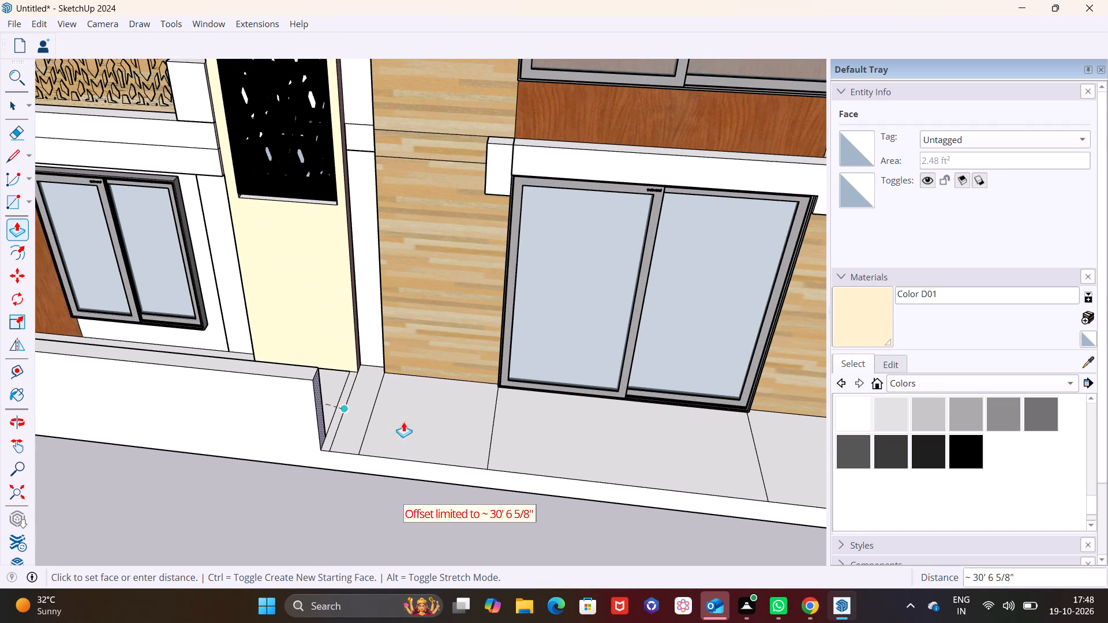
click(395, 425)
Extend the boundary wall's end face by about 4 1/8", 1' and 2' 10", taking it past the tall patterned column.
click(319, 410)
click(392, 421)
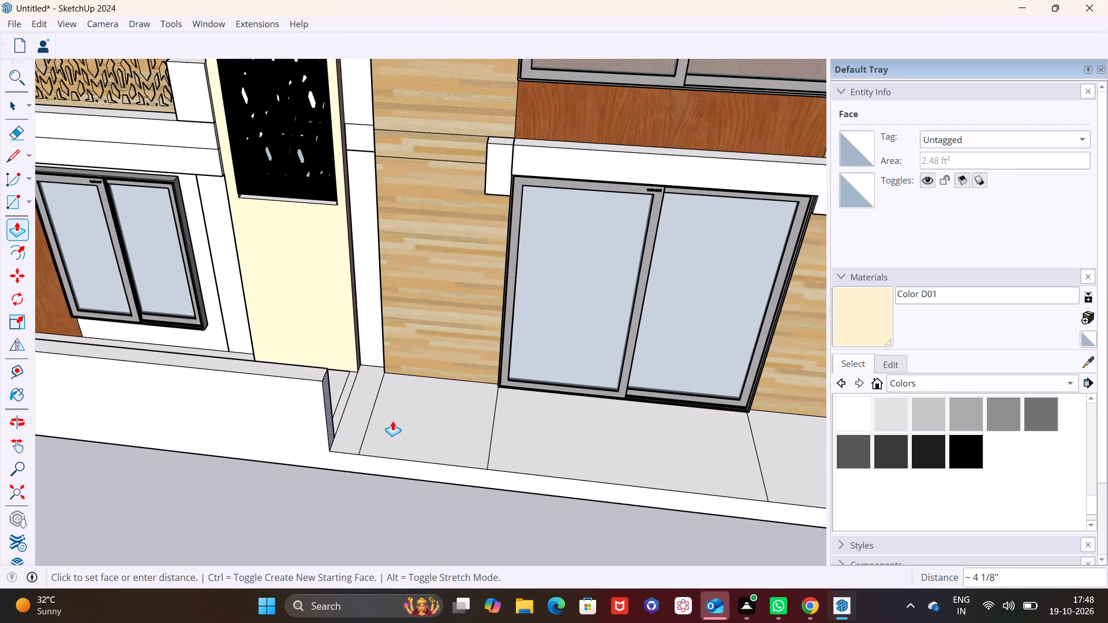
scroll(323, 419, up, 4)
click(331, 418)
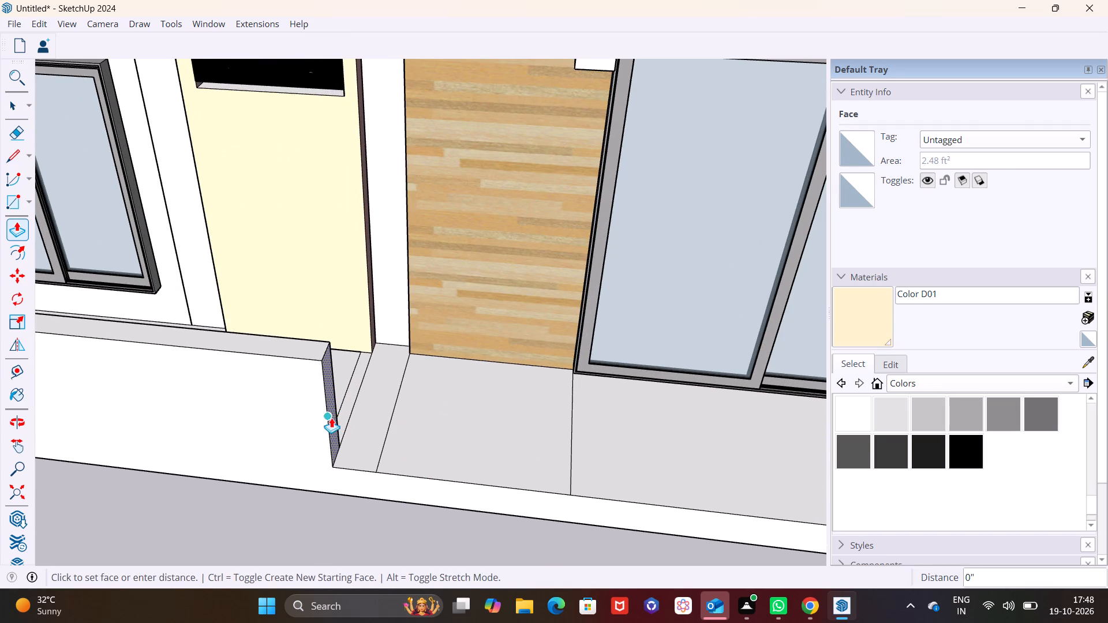
click(391, 417)
click(507, 437)
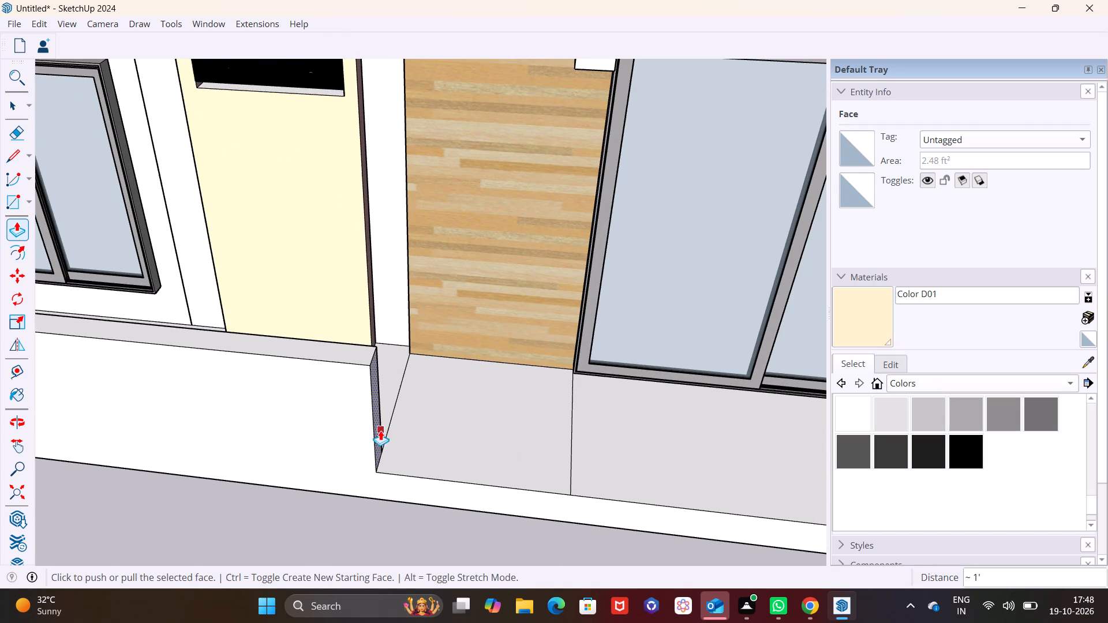
click(377, 430)
click(489, 445)
Push/Pull the wall's end face about 2' 5/8" to the large sliding door's near edge, and pull it on in front of the door.
scroll(497, 435, down, 7)
shift+middle_drag(501, 440, 244, 470)
scroll(245, 465, up, 3)
middle_drag(293, 487, 128, 434)
scroll(123, 429, down, 1)
scroll(122, 411, up, 3)
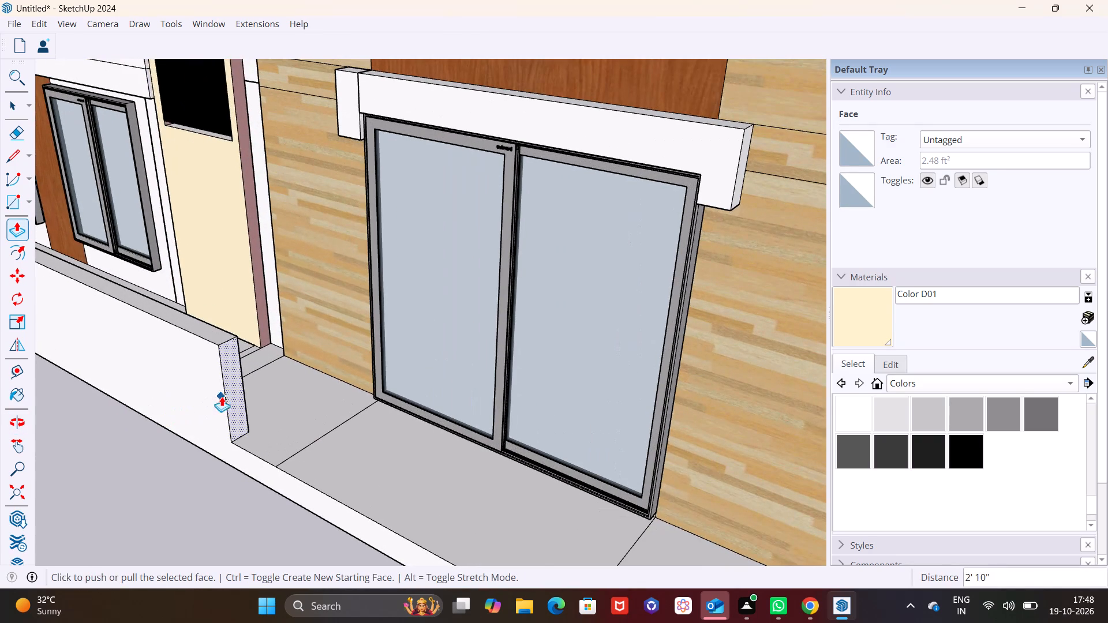
click(238, 393)
click(491, 506)
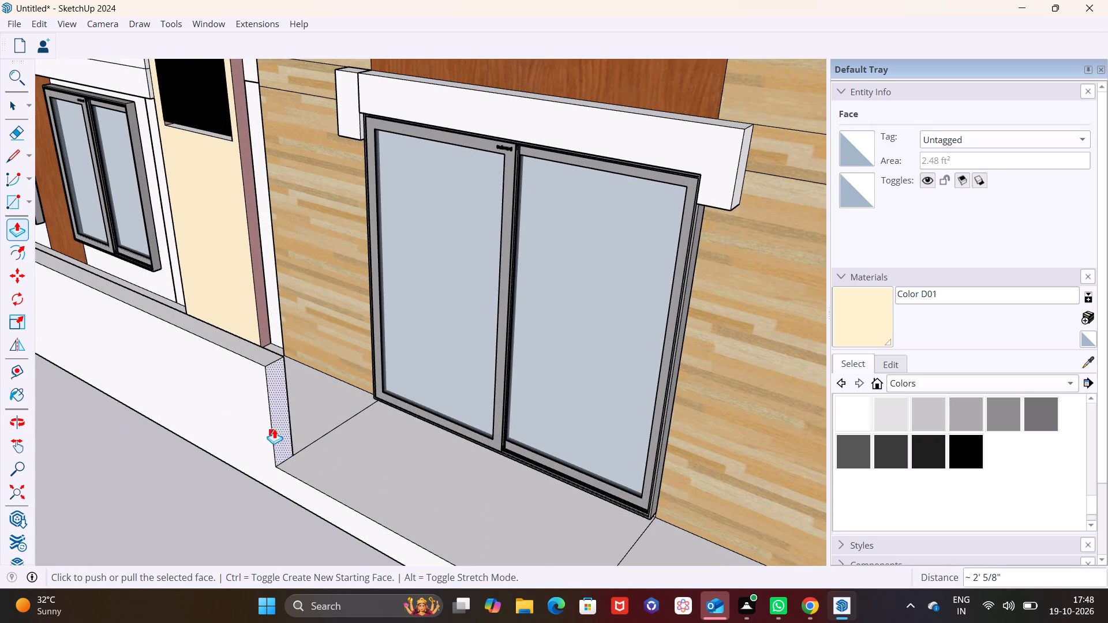
click(278, 425)
click(440, 496)
Extend the wall's end face about 4' 1 1/4" and another 5' 7 5/8" to reach the terrace's far front corner.
scroll(431, 491, down, 3)
shift+middle_drag(431, 491, 218, 320)
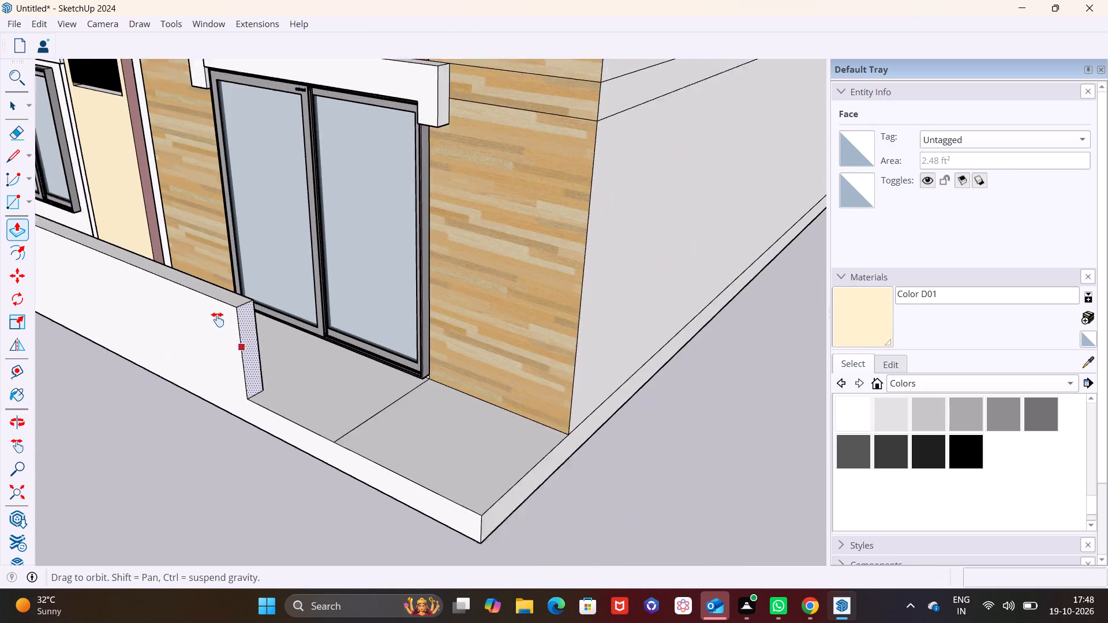
shift+middle_drag(218, 320, 217, 318)
click(225, 325)
click(418, 421)
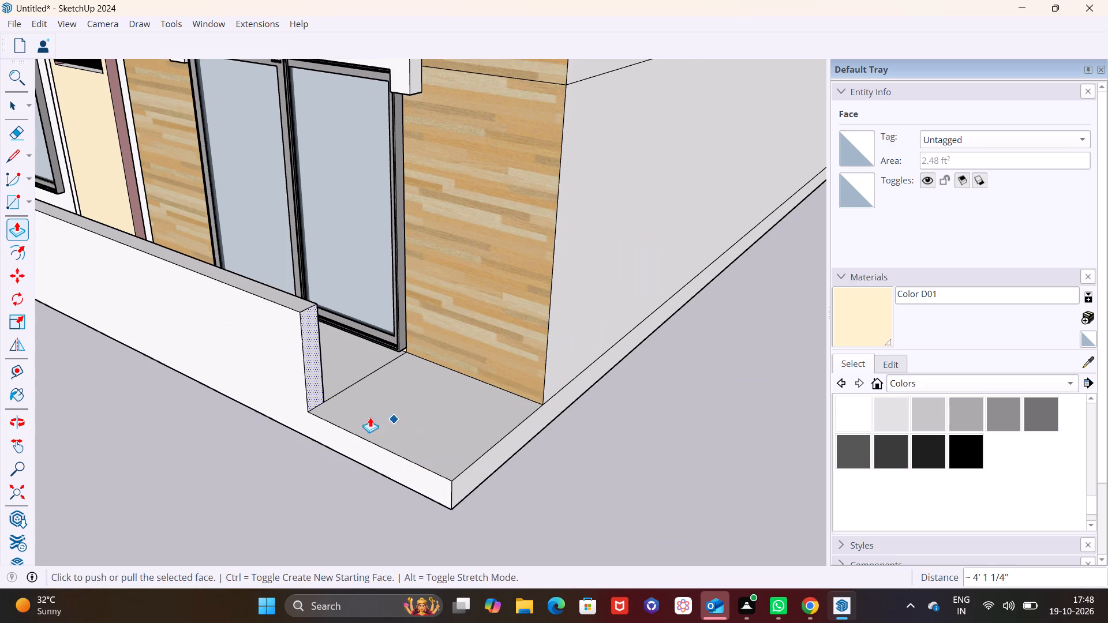
click(309, 365)
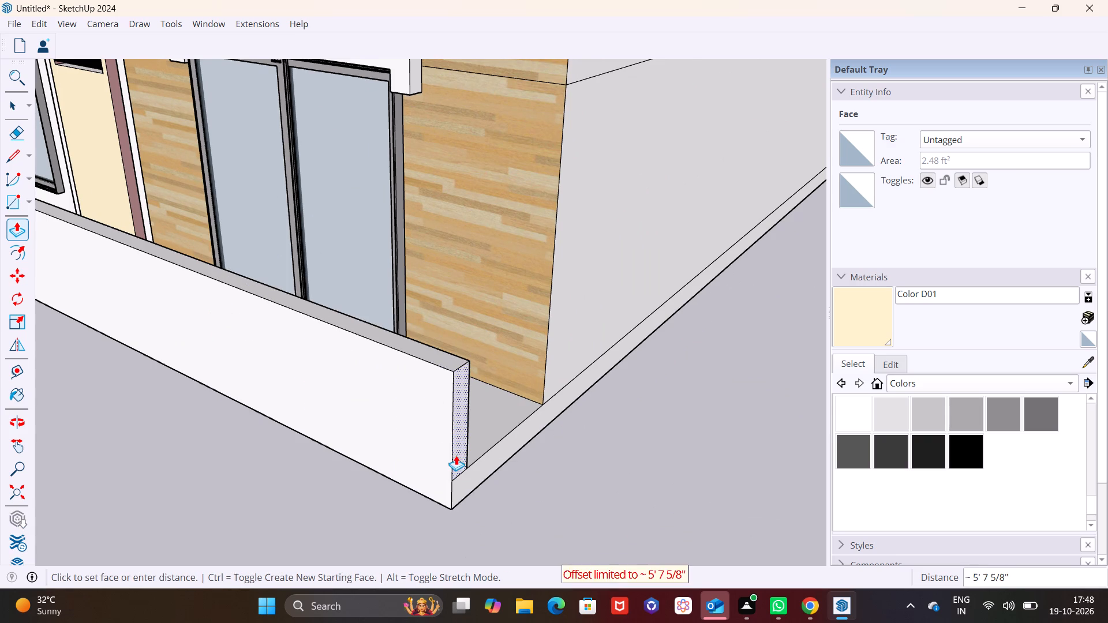
click(456, 455)
Push/Pull the boundary wall's long top face up about 3' 7 11/16".
scroll(72, 389, down, 8)
middle_drag(69, 389, 272, 235)
shift+middle_drag(120, 330, 385, 467)
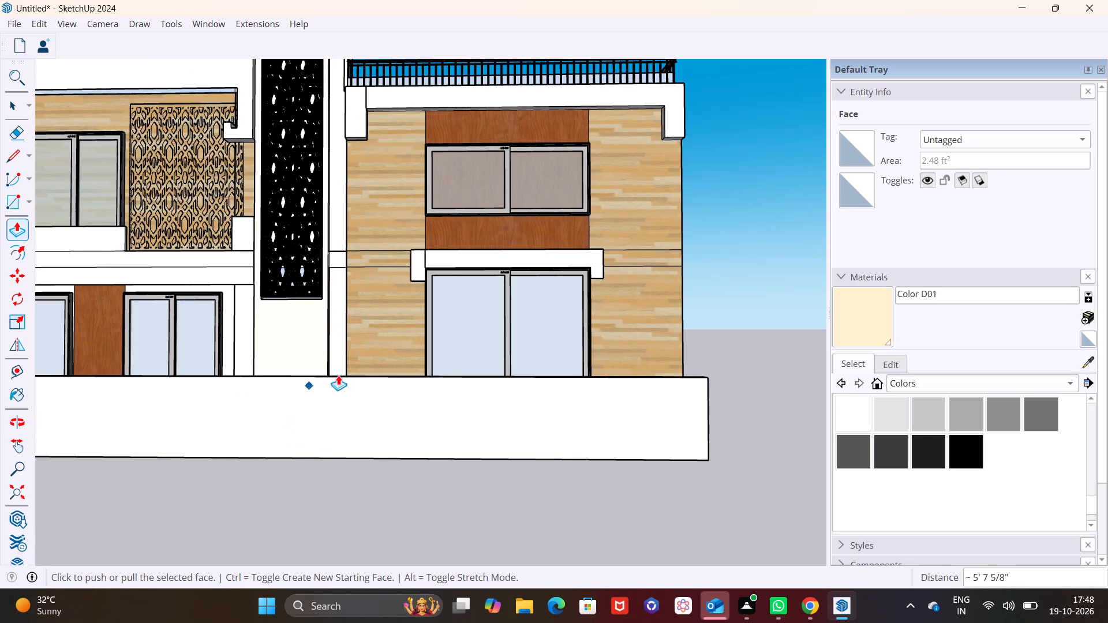
middle_drag(338, 375, 286, 528)
scroll(330, 405, up, 2)
middle_drag(319, 427, 287, 464)
key(space)
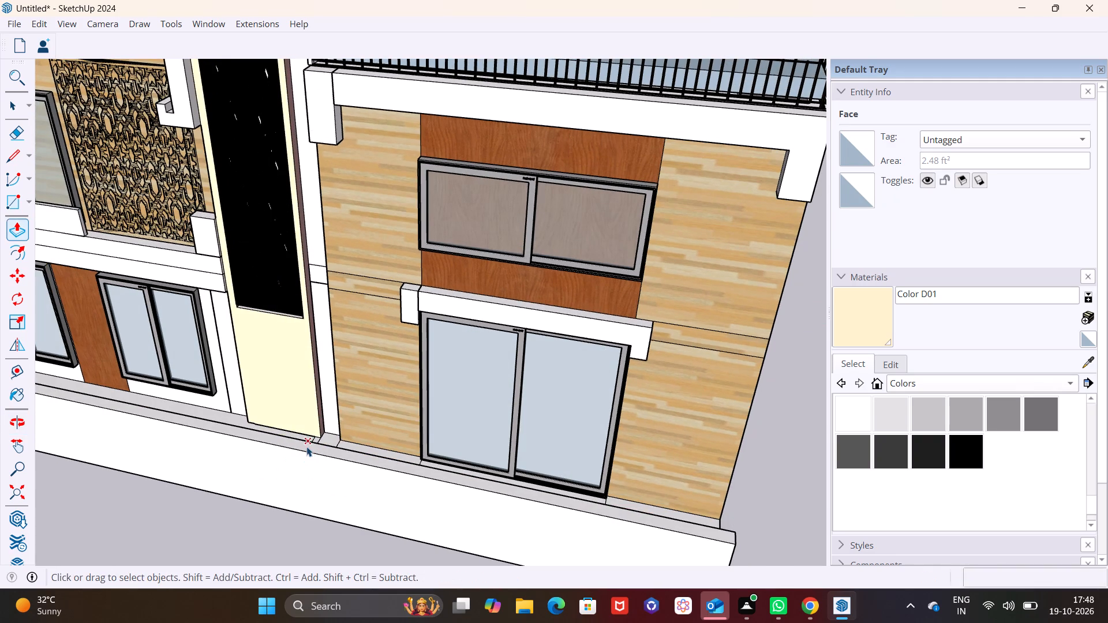
click(306, 446)
click(16, 231)
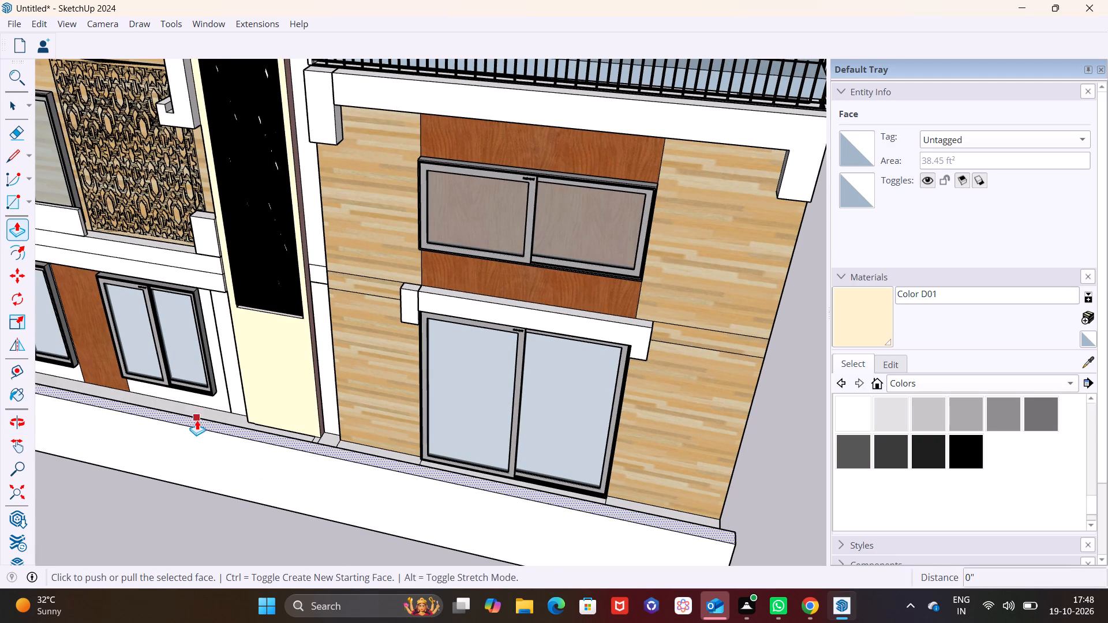
click(196, 422)
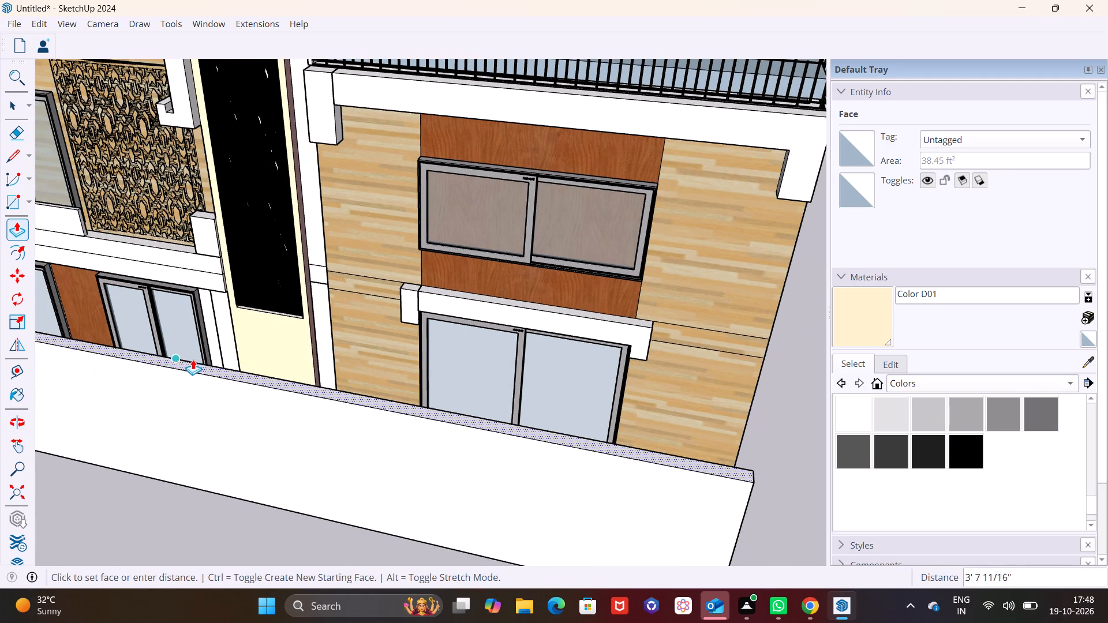
click(193, 371)
key(space)
Examine the house from the front, the side and above, checking the boundary wall's height against the facade.
scroll(282, 471, down, 9)
middle_drag(231, 481, 332, 426)
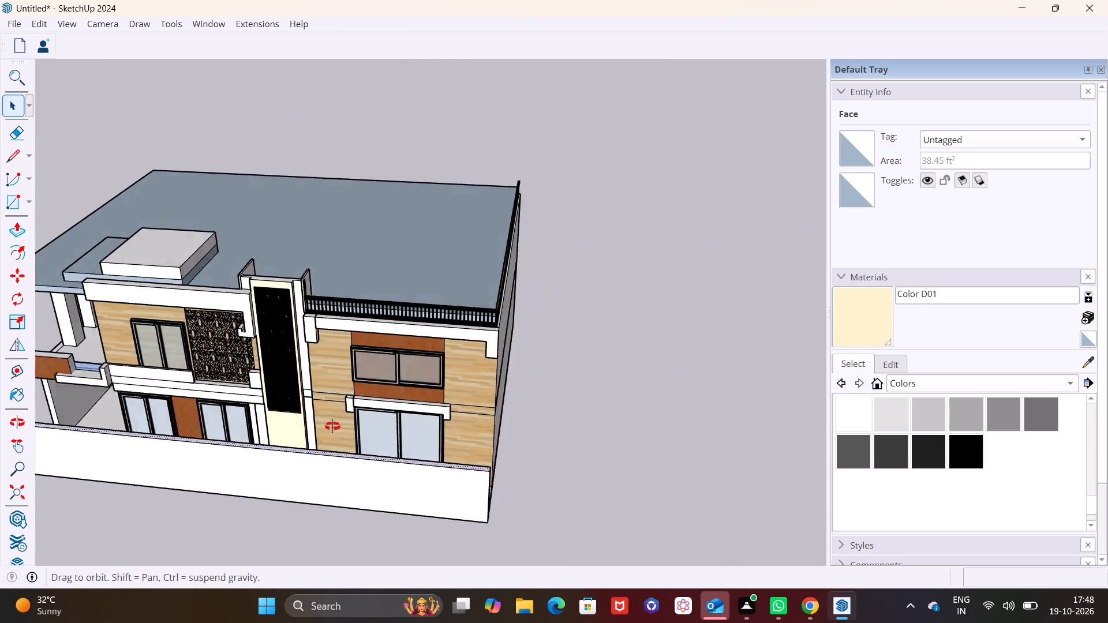
middle_drag(332, 426, 410, 321)
scroll(410, 321, up, 1)
shift+middle_drag(225, 401, 500, 398)
middle_drag(410, 474, 258, 445)
scroll(411, 432, down, 5)
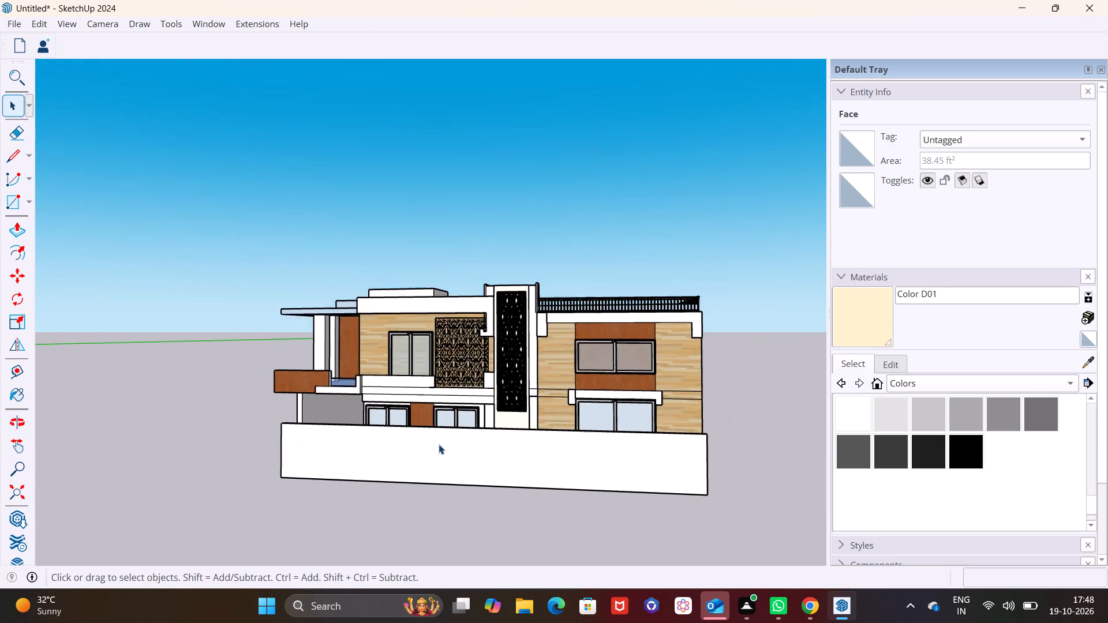
scroll(439, 444, down, 1)
shift+middle_drag(424, 427, 221, 436)
middle_drag(395, 469, 508, 461)
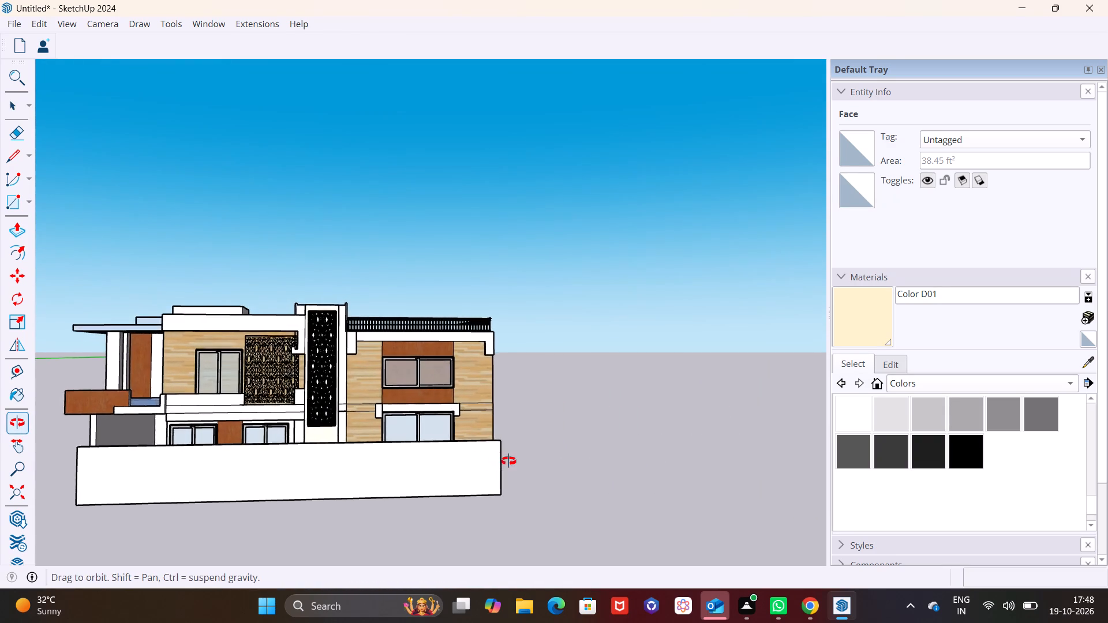
middle_drag(508, 461, 410, 505)
shift+middle_drag(400, 494, 417, 490)
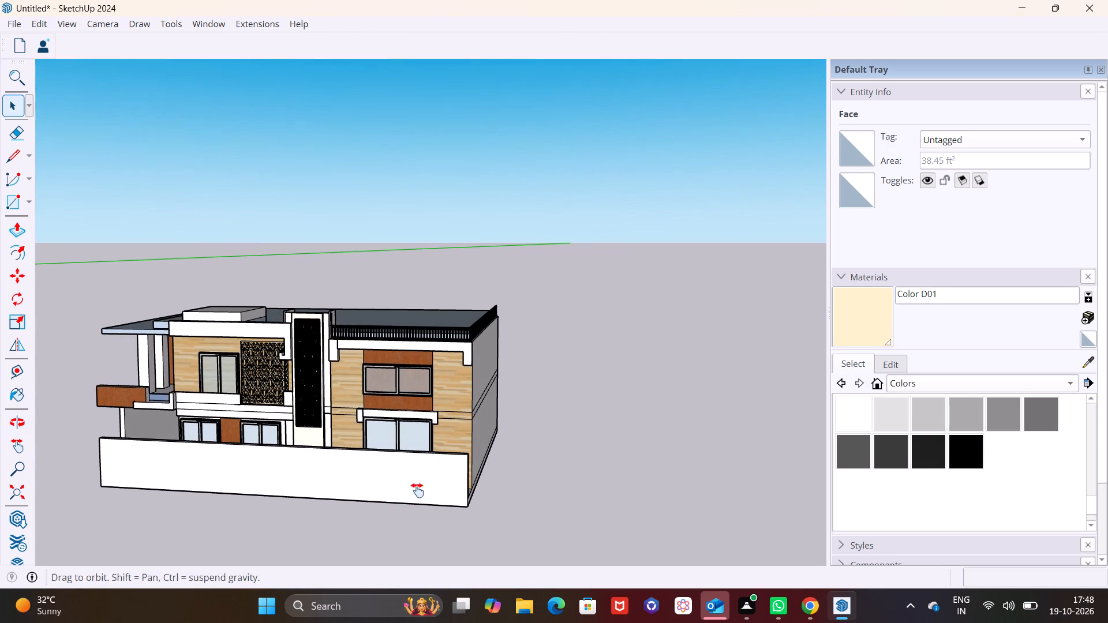
shift+middle_drag(417, 490, 504, 483)
middle_drag(503, 483, 555, 476)
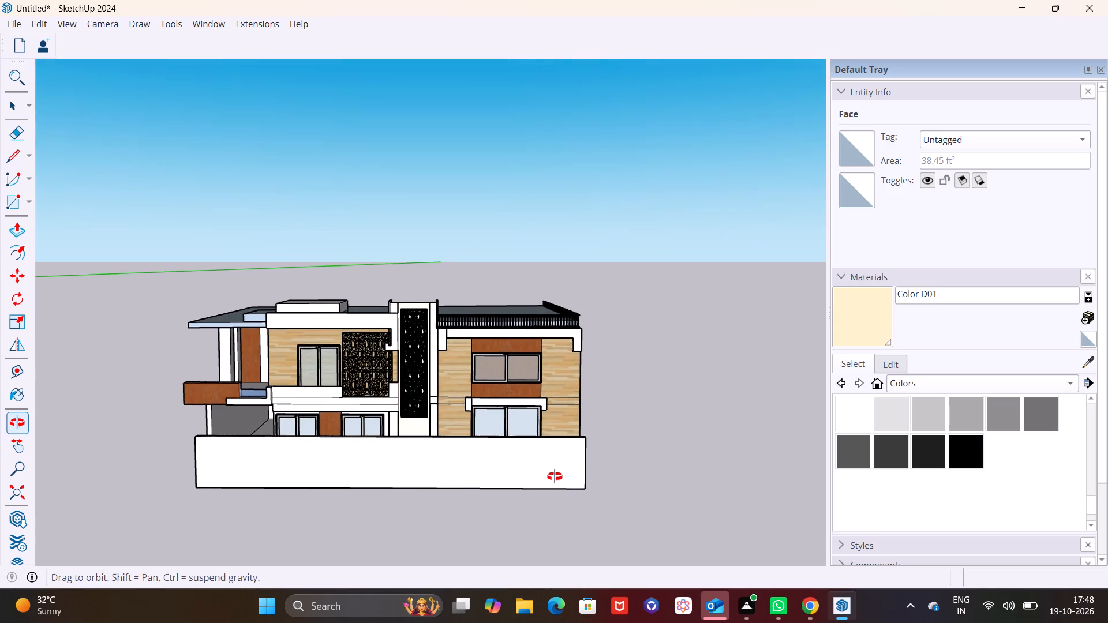
middle_drag(555, 476, 573, 470)
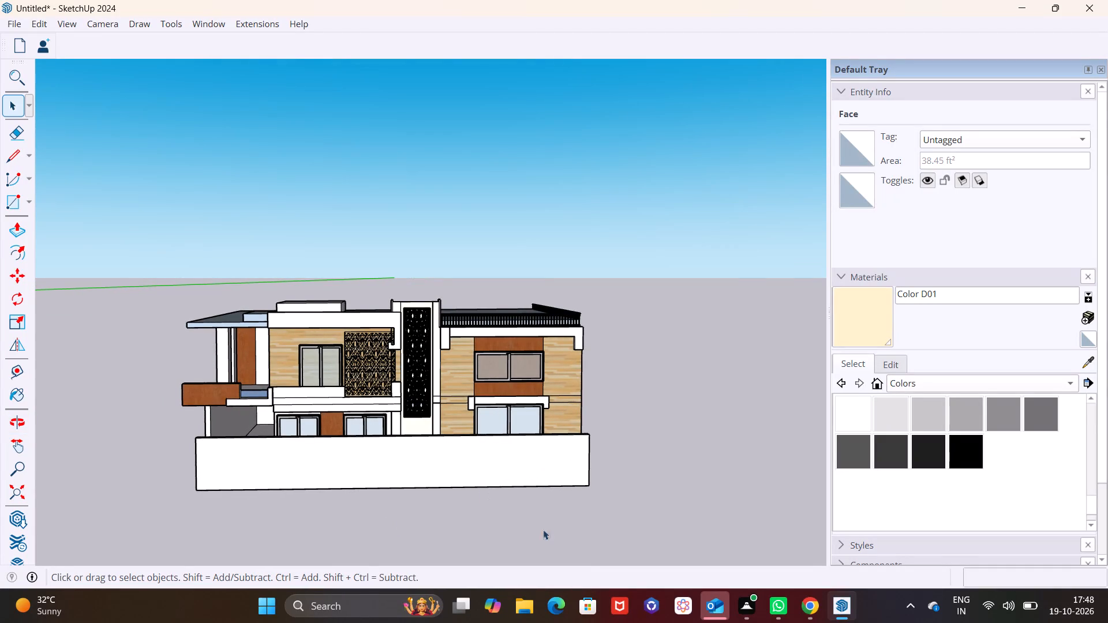
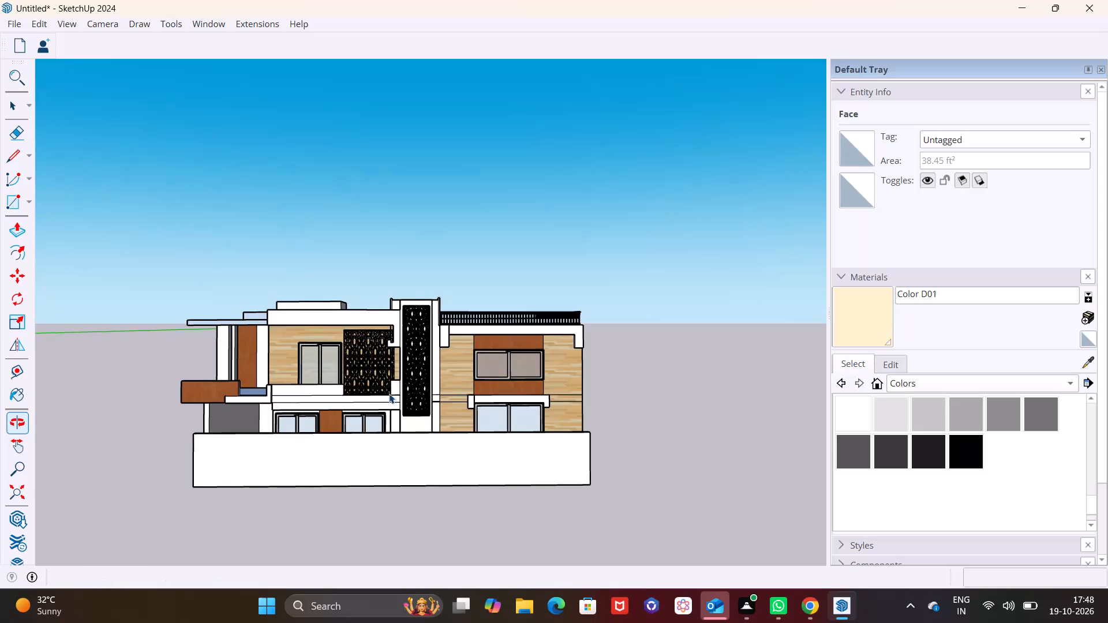
Push/Pull the top face of the front tower with the black screen up about 1' 1 15/16".
scroll(420, 386, up, 2)
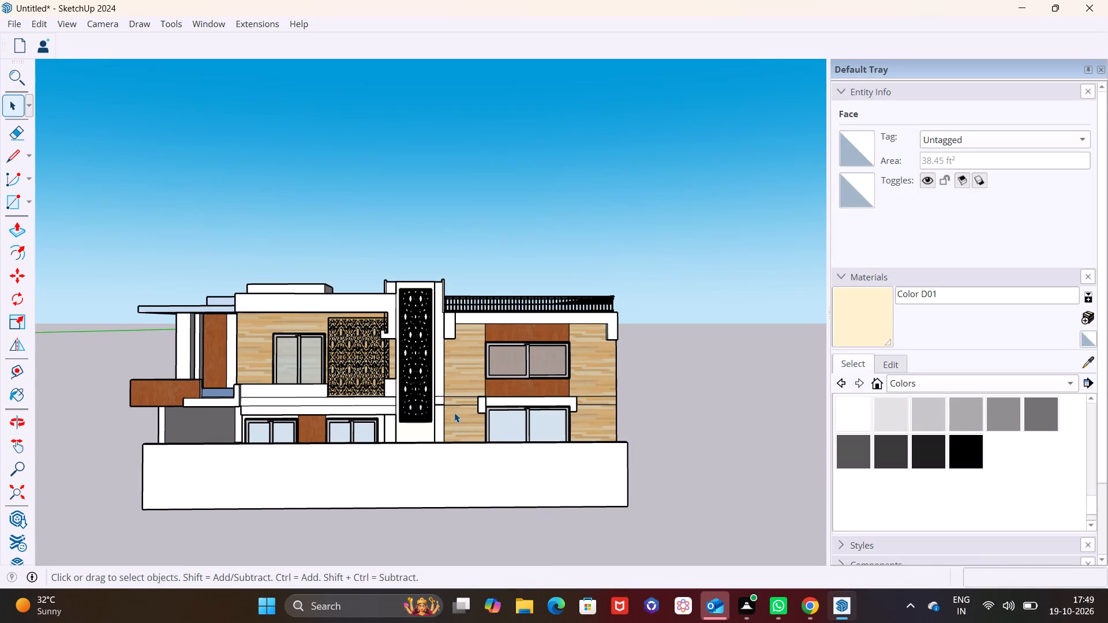
middle_drag(445, 340, 438, 375)
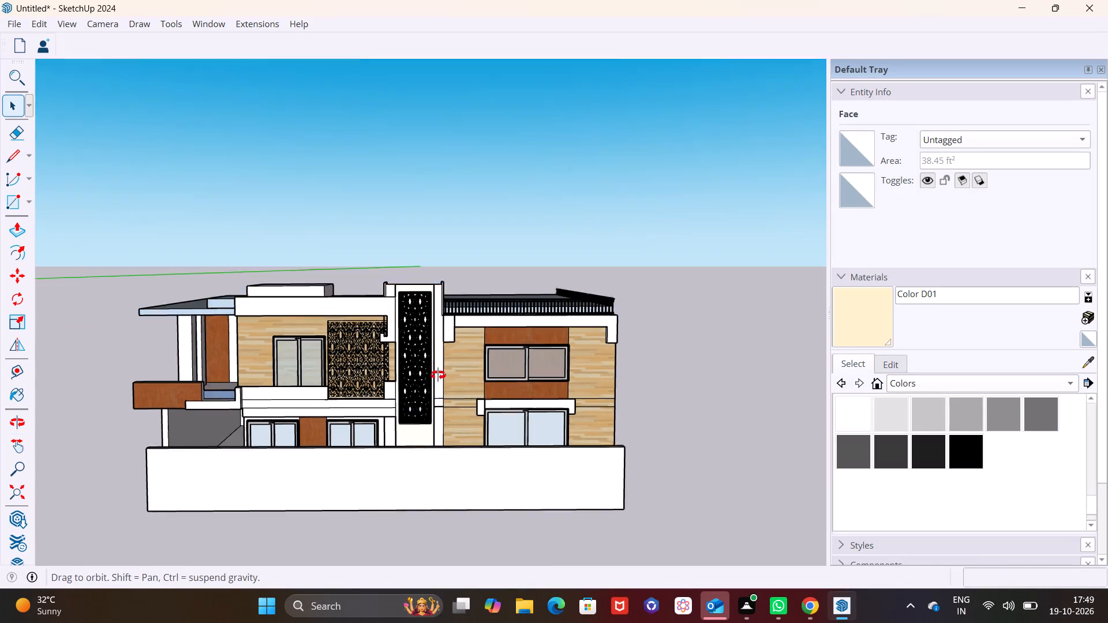
middle_drag(438, 375, 414, 464)
scroll(411, 325, up, 13)
middle_drag(403, 306, 394, 329)
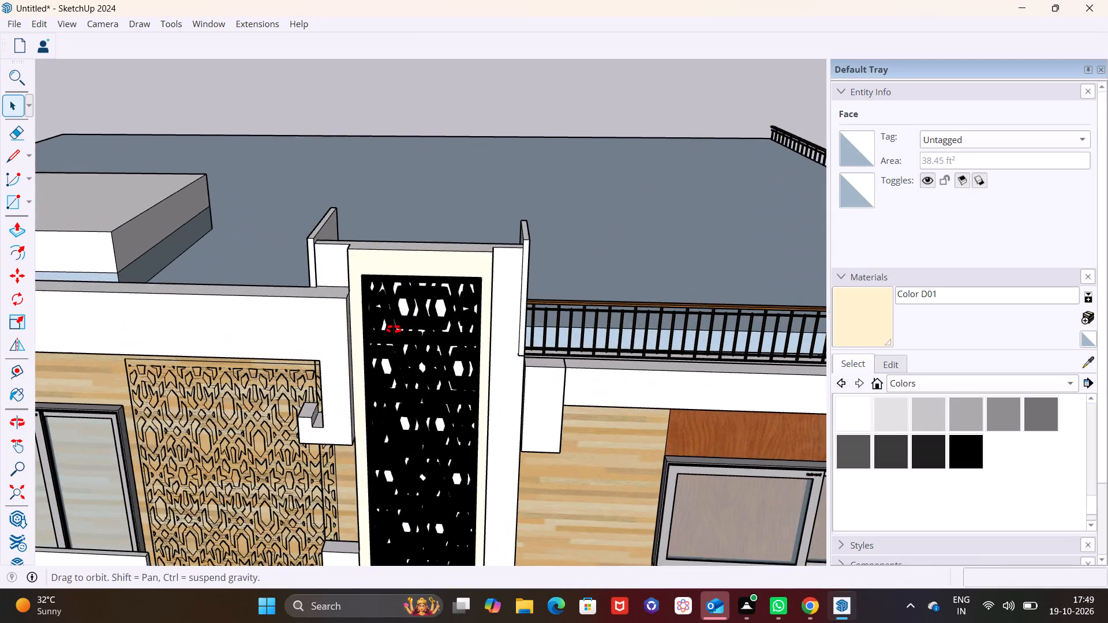
middle_drag(394, 329, 381, 434)
click(415, 297)
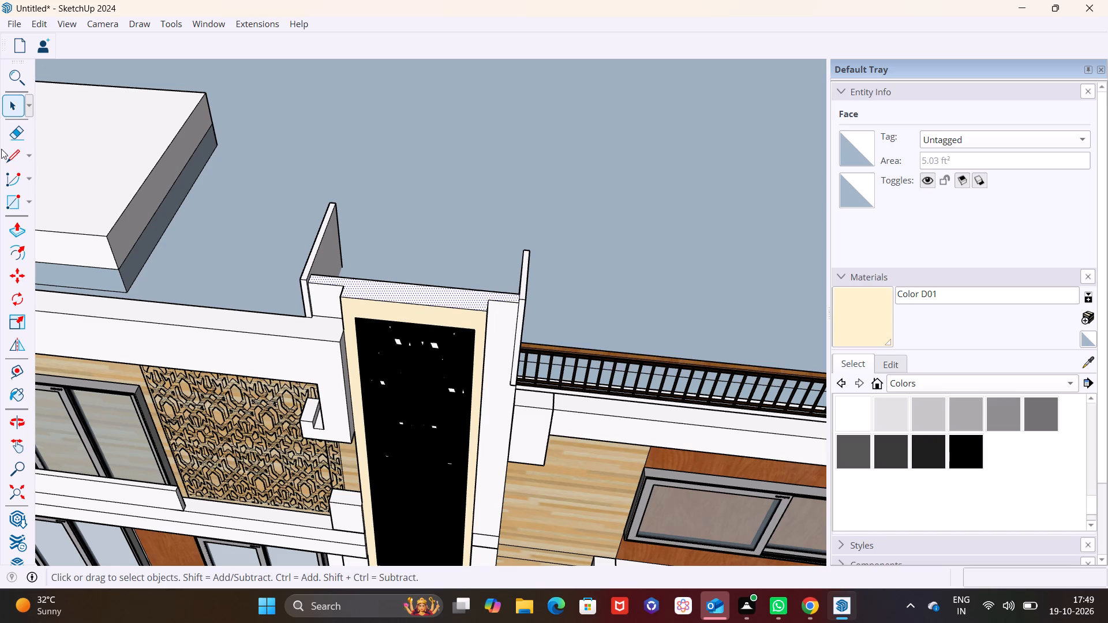
click(10, 227)
click(413, 292)
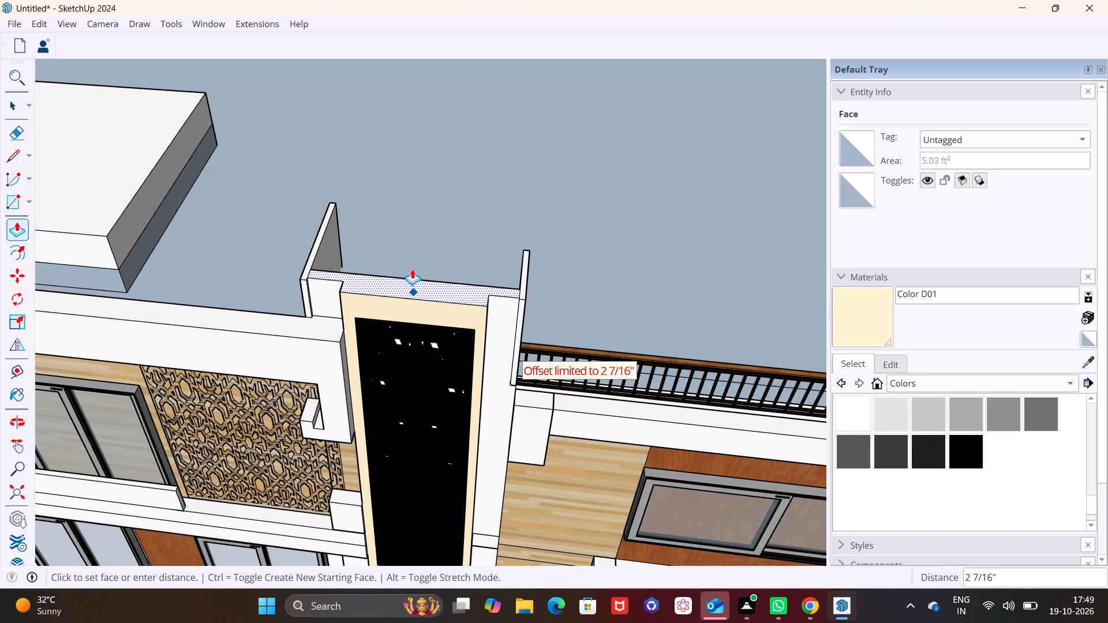
click(411, 264)
click(403, 287)
click(394, 260)
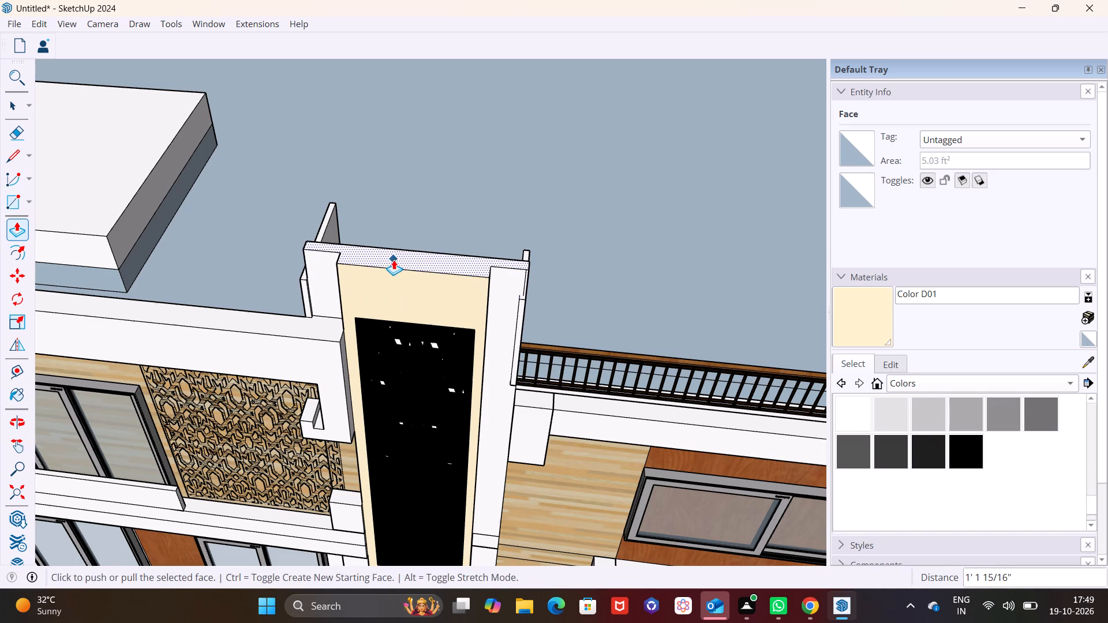
Inside its group, raise the top face of the tower's side fin next to the roof railing about 1' 9/16" to the tower's top.
middle_drag(447, 281, 224, 297)
scroll(515, 287, up, 2)
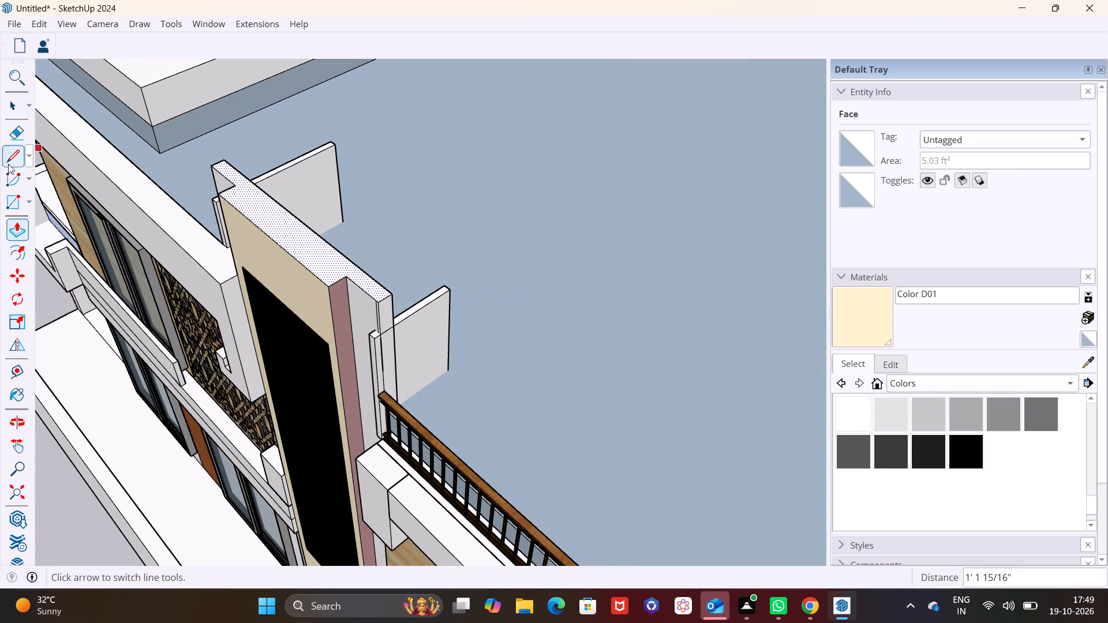
click(18, 108)
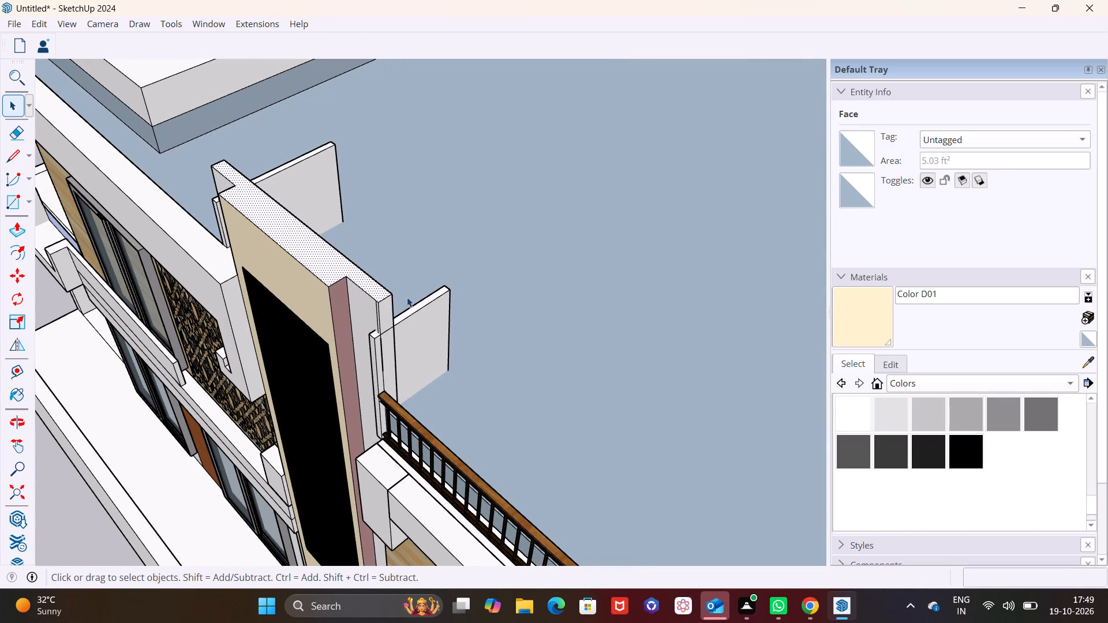
click(411, 311)
click(410, 309)
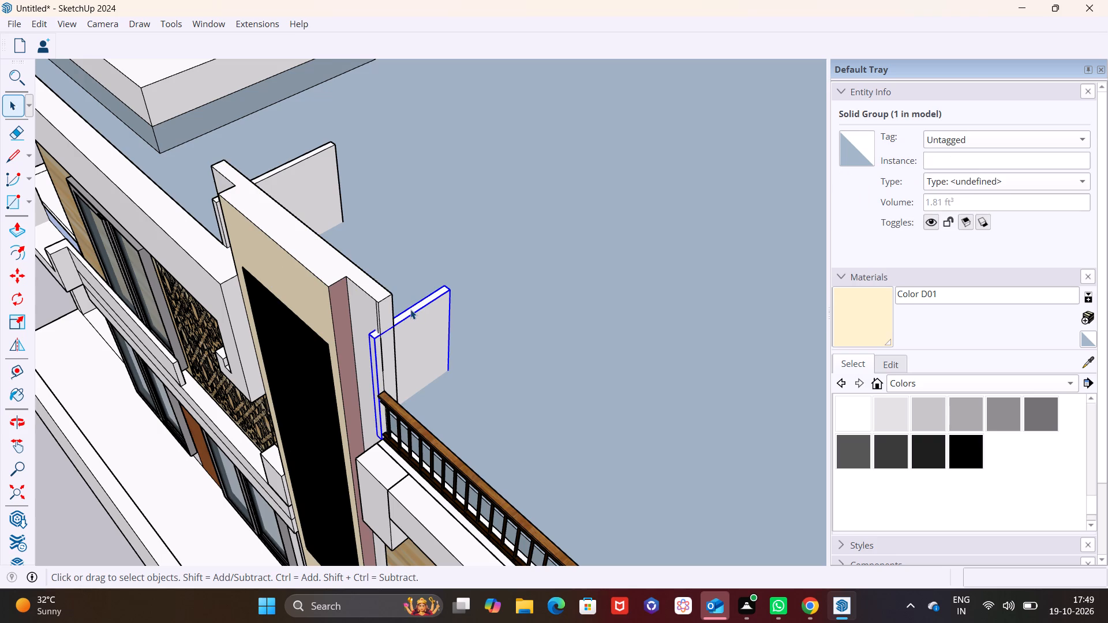
scroll(410, 309, up, 7)
click(407, 316)
triple_click(407, 316)
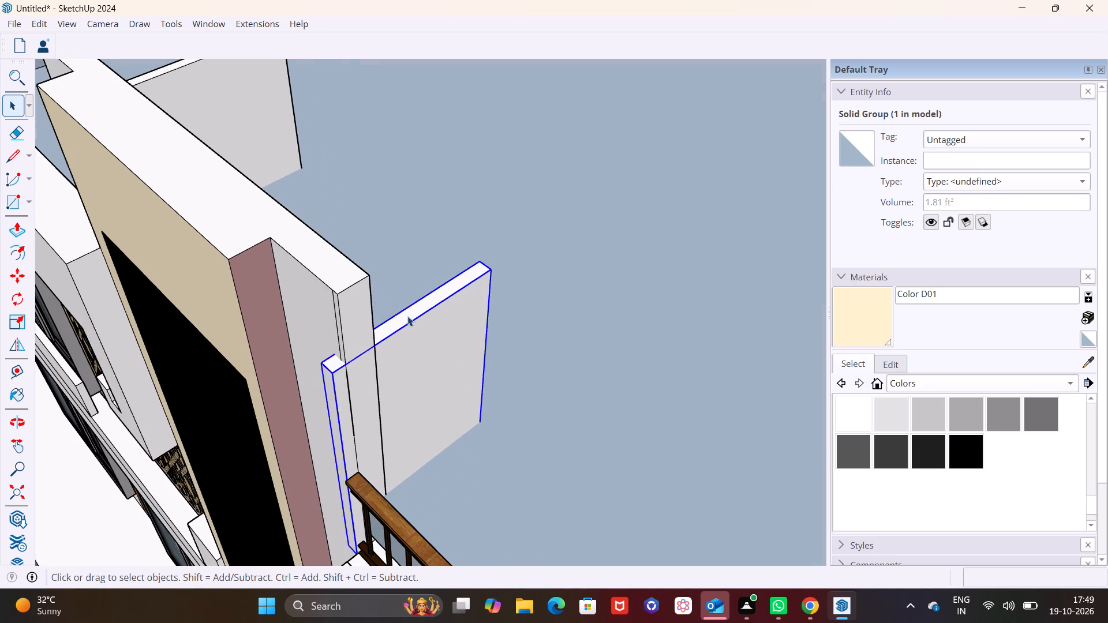
click(417, 310)
click(20, 234)
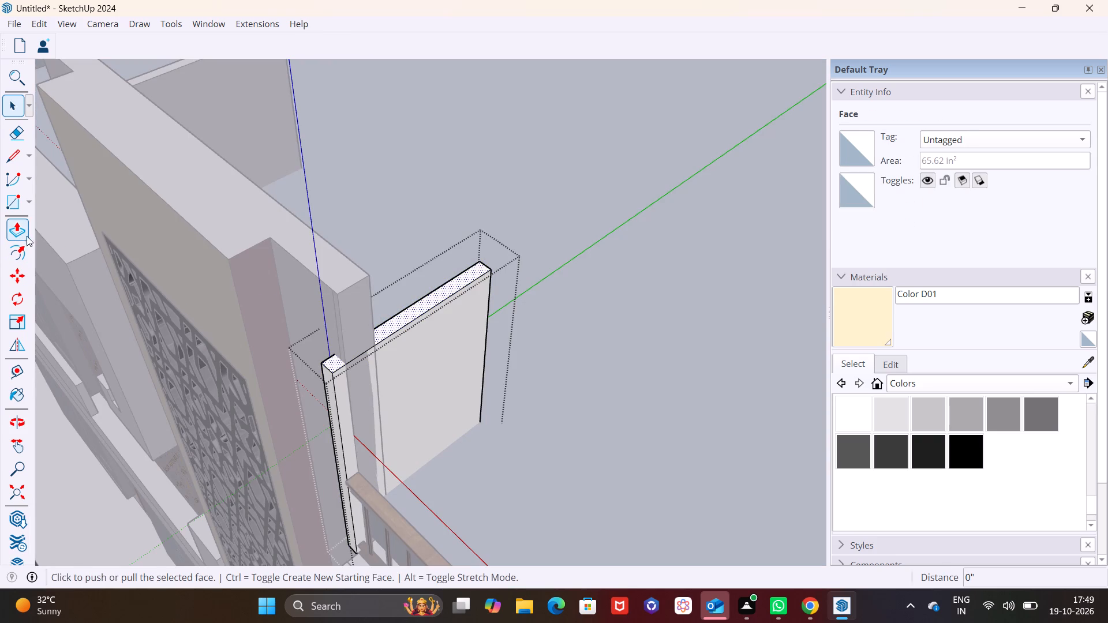
click(414, 311)
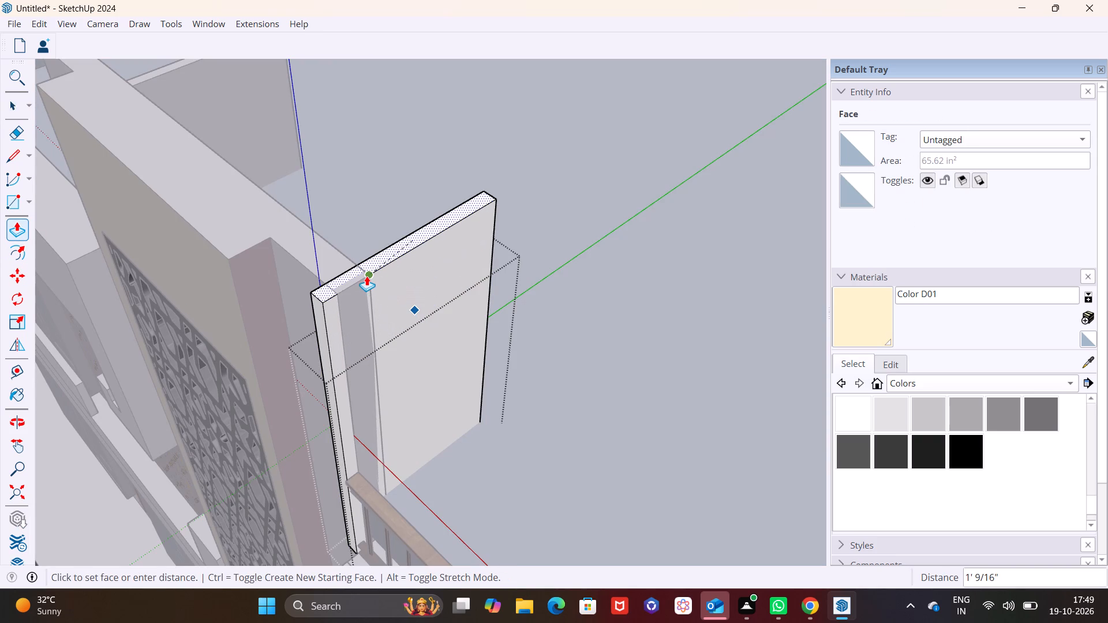
click(366, 277)
scroll(410, 307, down, 3)
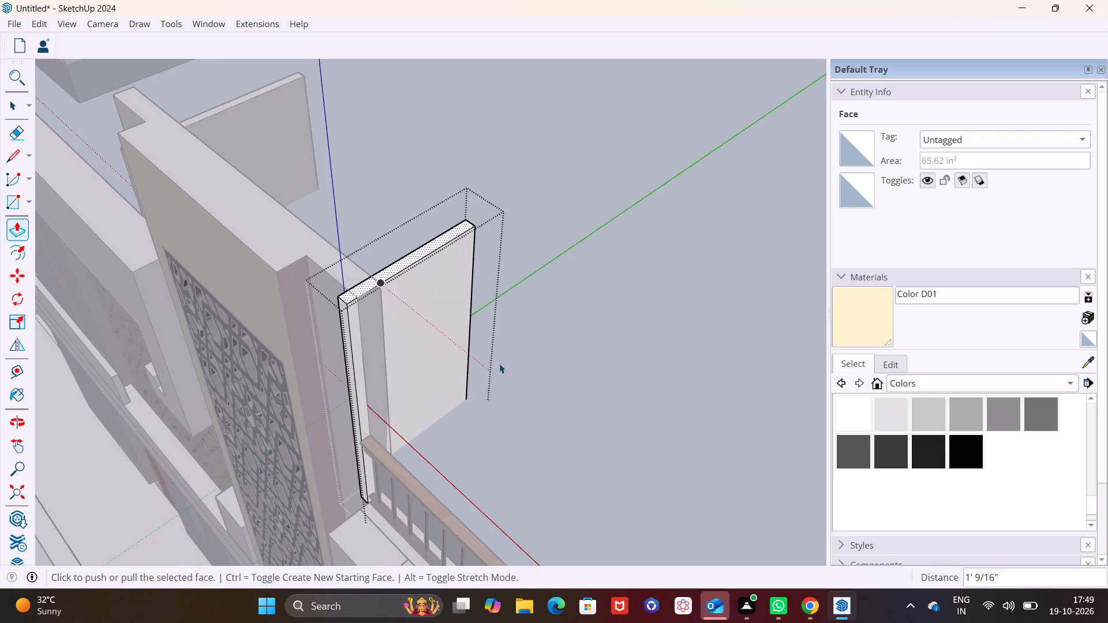
key(space)
click(575, 391)
Push/Pull the top face of the fin on the tower's opposite side up about 1' 1 15/16" to the tower's top.
scroll(380, 343, down, 3)
middle_drag(379, 344, 774, 287)
scroll(333, 256, up, 5)
click(319, 302)
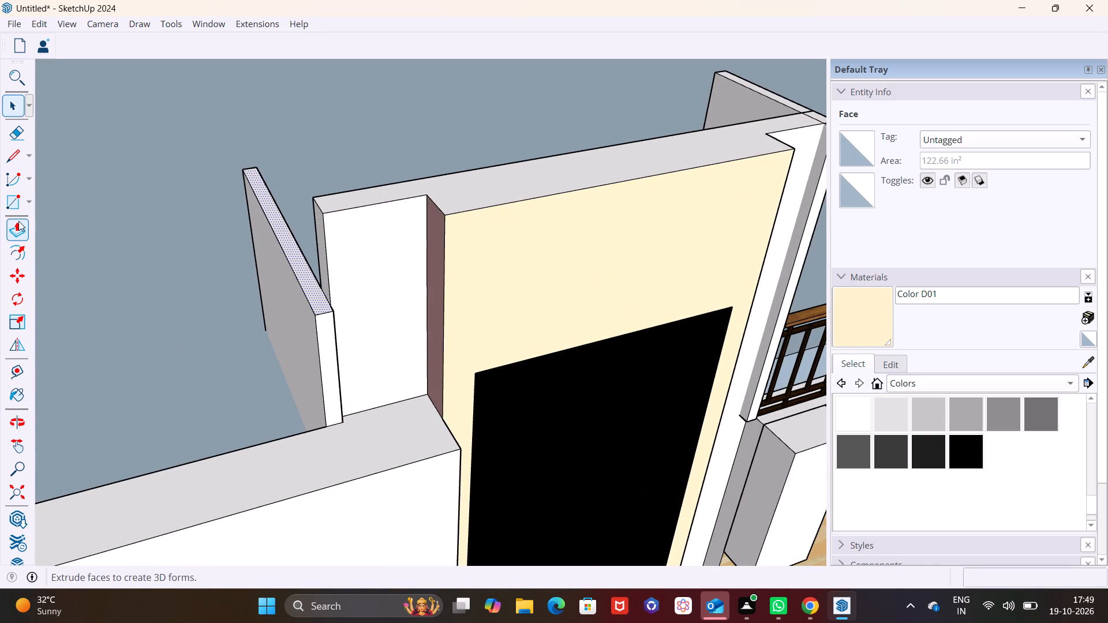
click(8, 224)
click(323, 299)
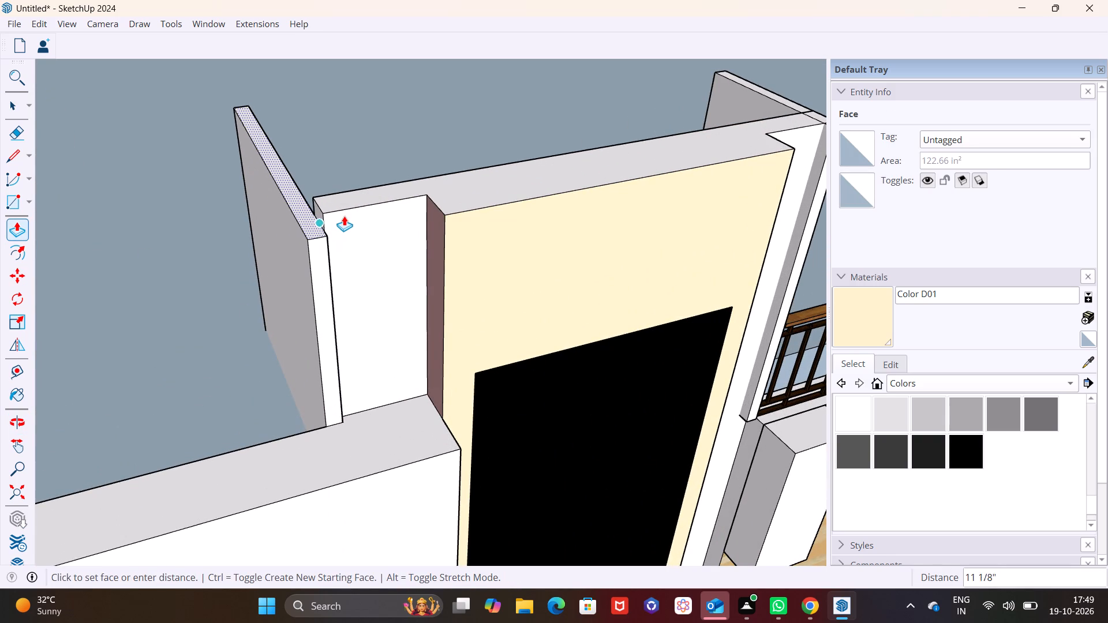
click(346, 208)
Examine the raised tower, the facade and the boundary wall from the front and from above.
scroll(466, 278, down, 11)
middle_drag(491, 364, 437, 251)
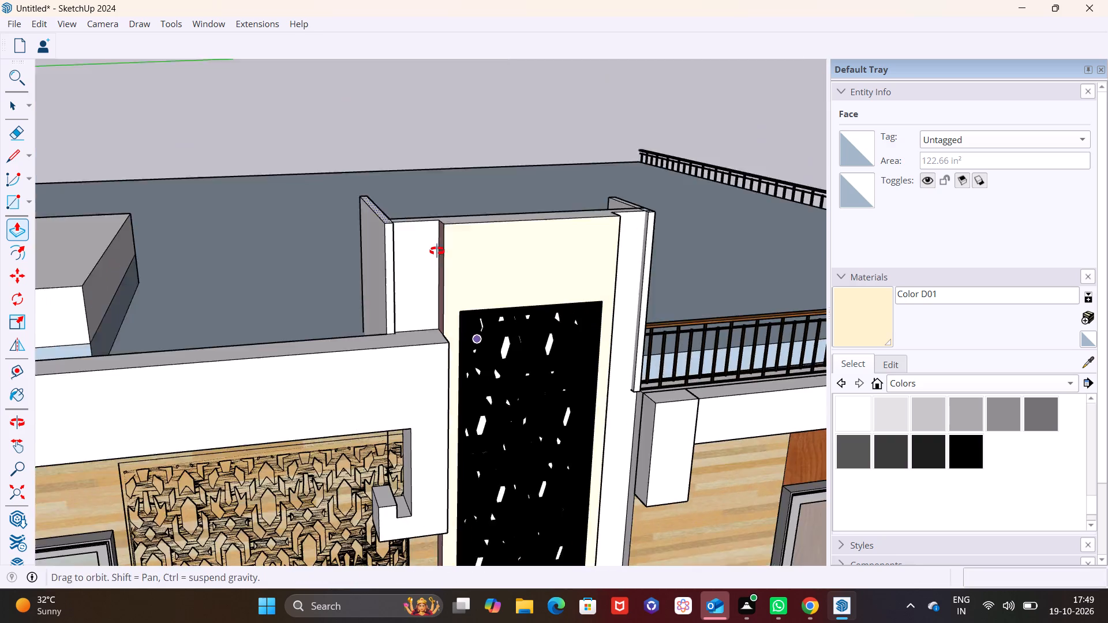
middle_drag(437, 251, 436, 249)
scroll(432, 314, down, 8)
middle_drag(446, 359, 349, 308)
middle_drag(401, 373, 350, 317)
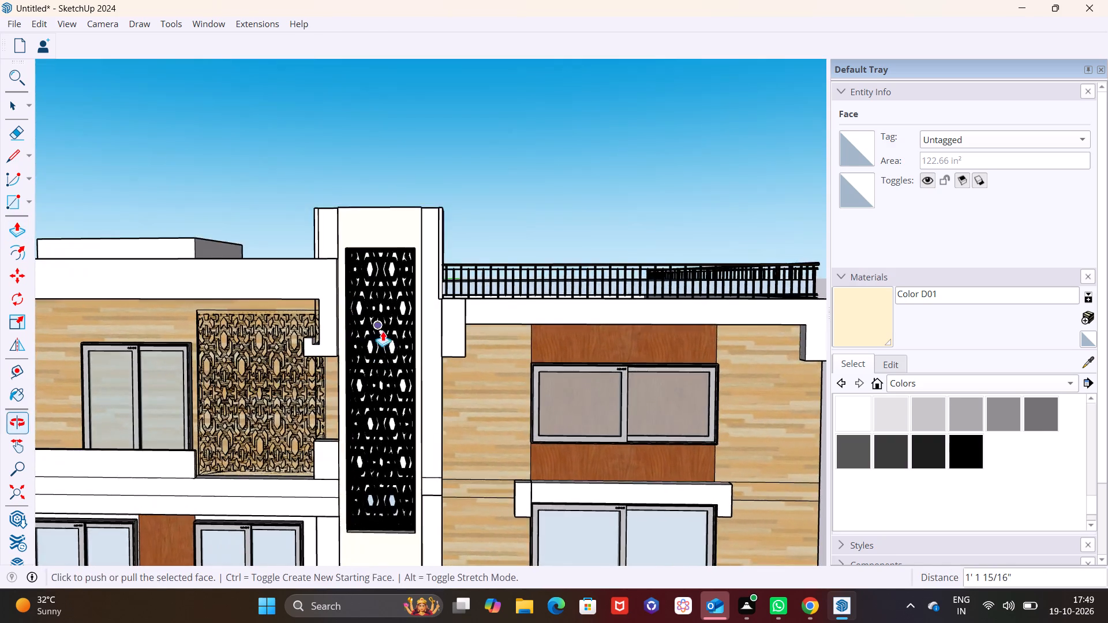
scroll(384, 333, down, 7)
shift+middle_drag(426, 396, 485, 367)
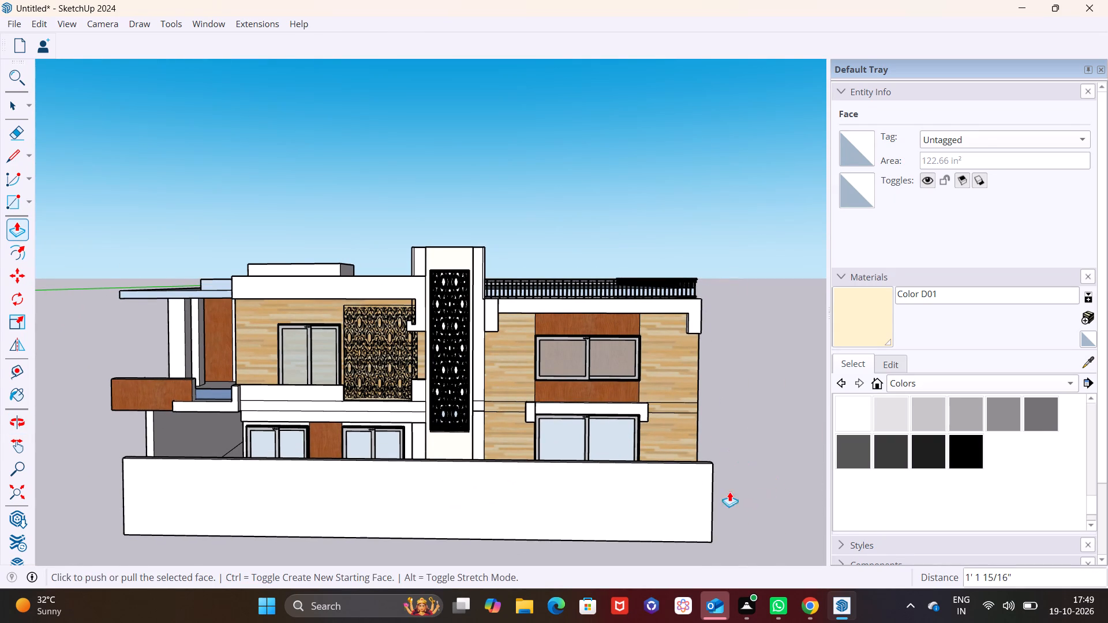
scroll(691, 462, up, 2)
scroll(699, 484, down, 3)
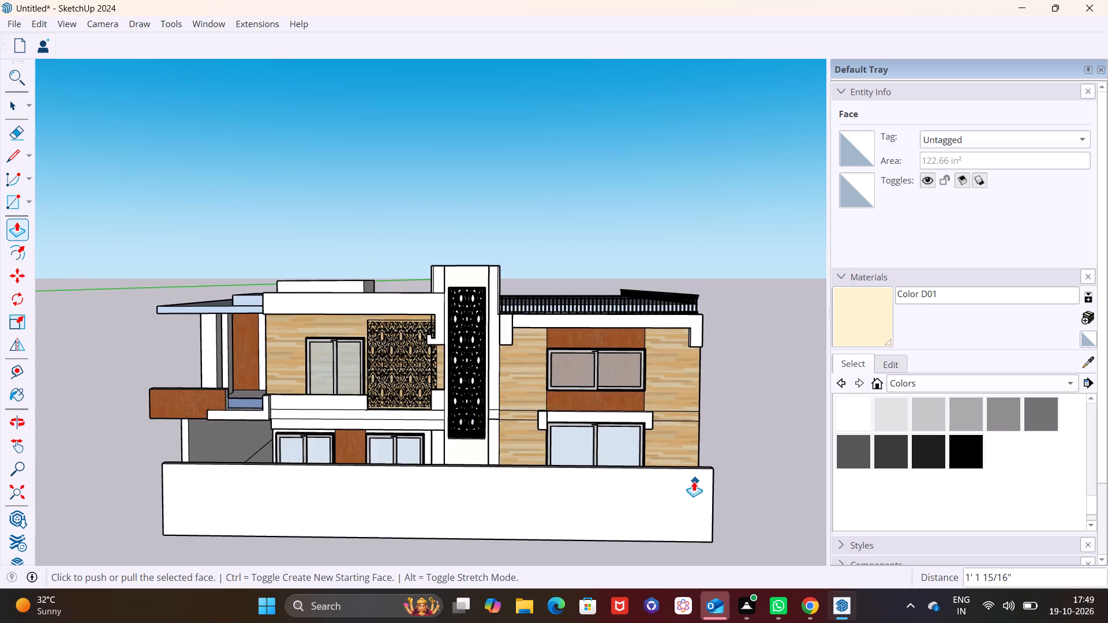
scroll(694, 481, down, 3)
middle_drag(698, 478, 680, 568)
scroll(700, 507, up, 4)
middle_drag(680, 494, 677, 494)
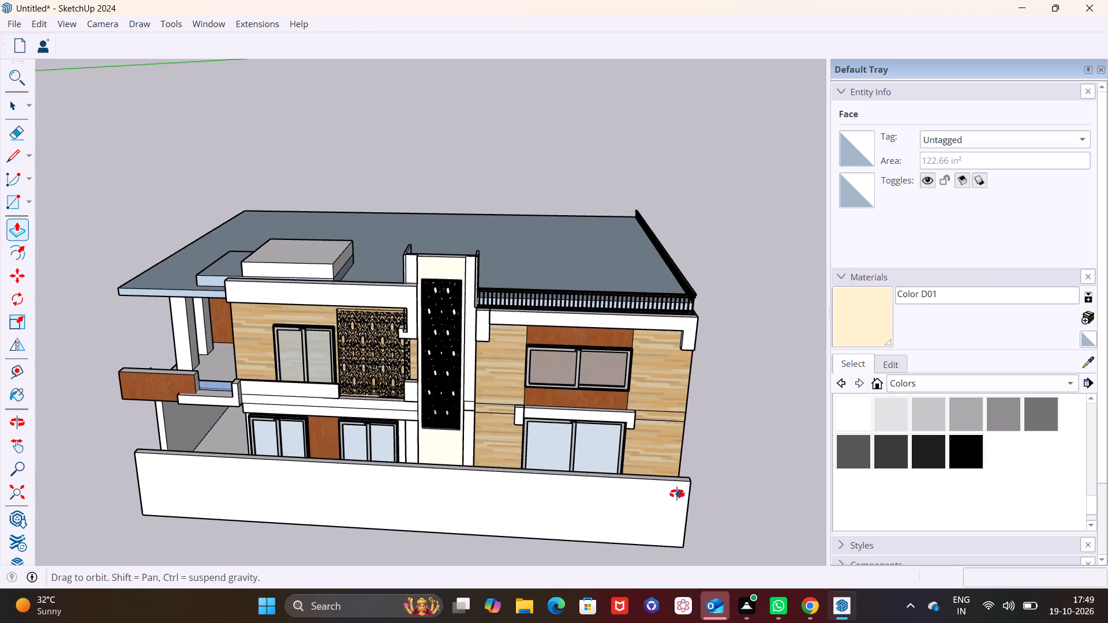
middle_drag(677, 494, 681, 428)
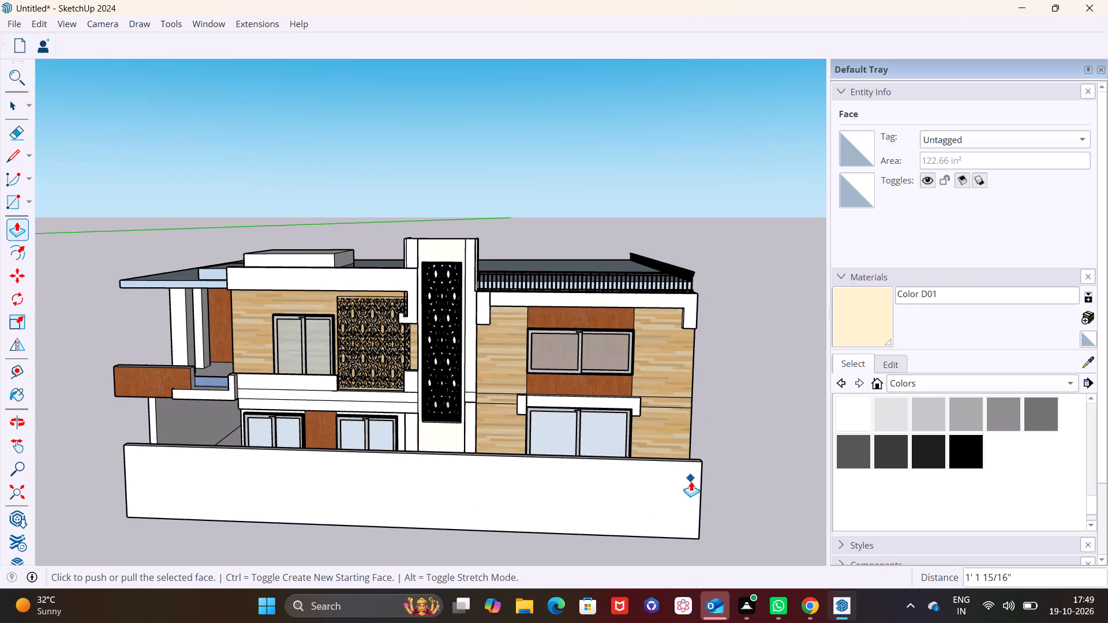
Push/Pull the boundary wall's end face at the terrace's open corner outward, past the line of the house's side wall.
click(24, 231)
middle_drag(667, 438, 450, 423)
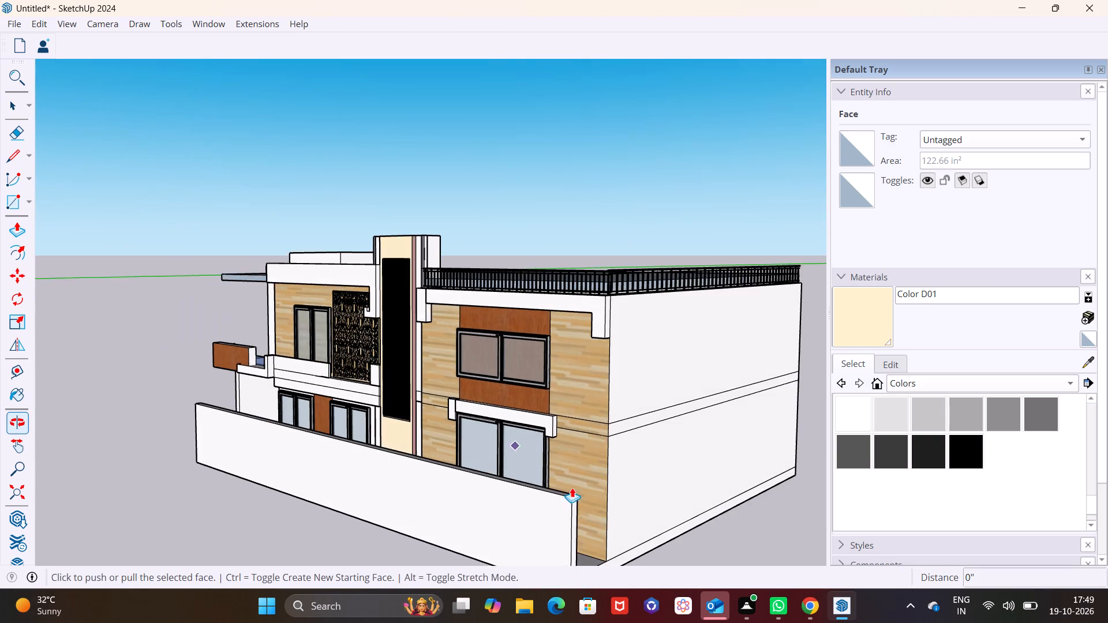
scroll(592, 509, up, 4)
shift+middle_drag(602, 511, 569, 370)
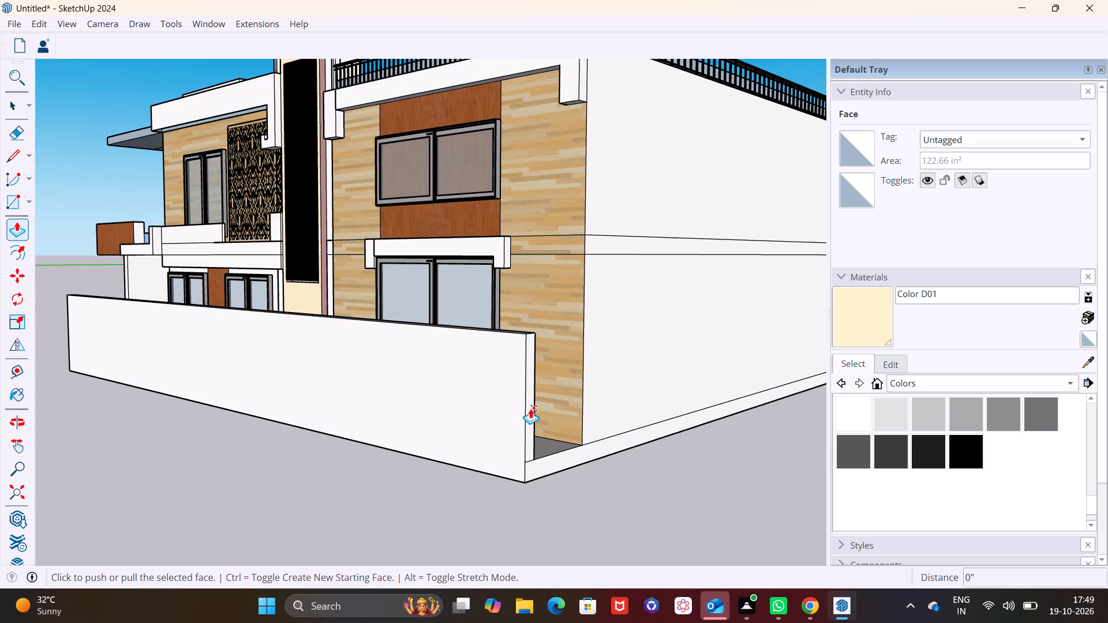
key(space)
click(530, 408)
click(13, 229)
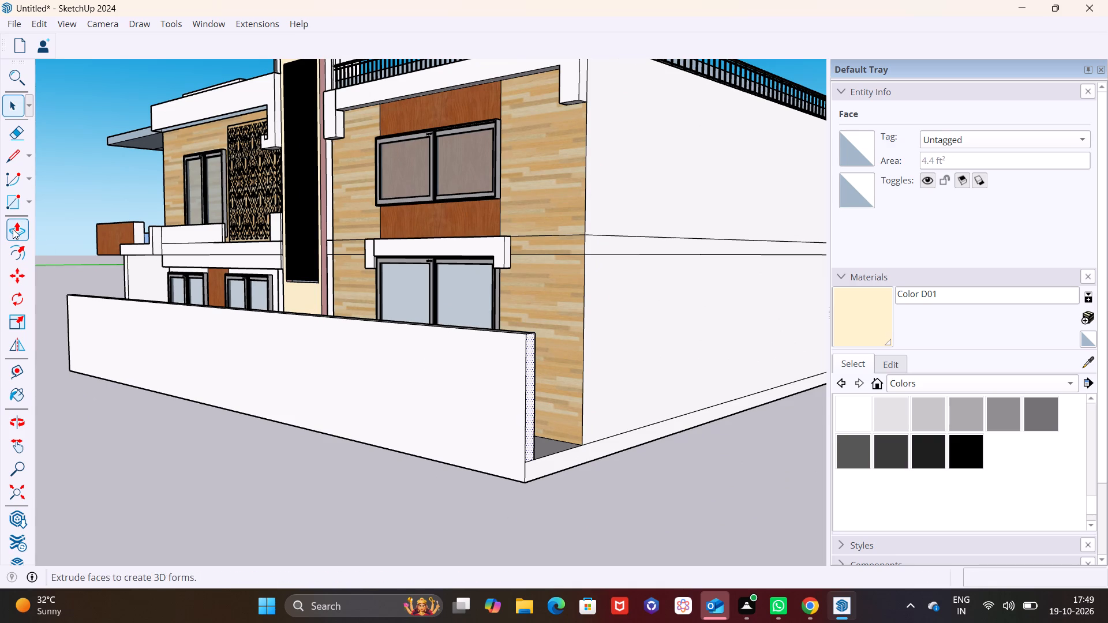
click(531, 395)
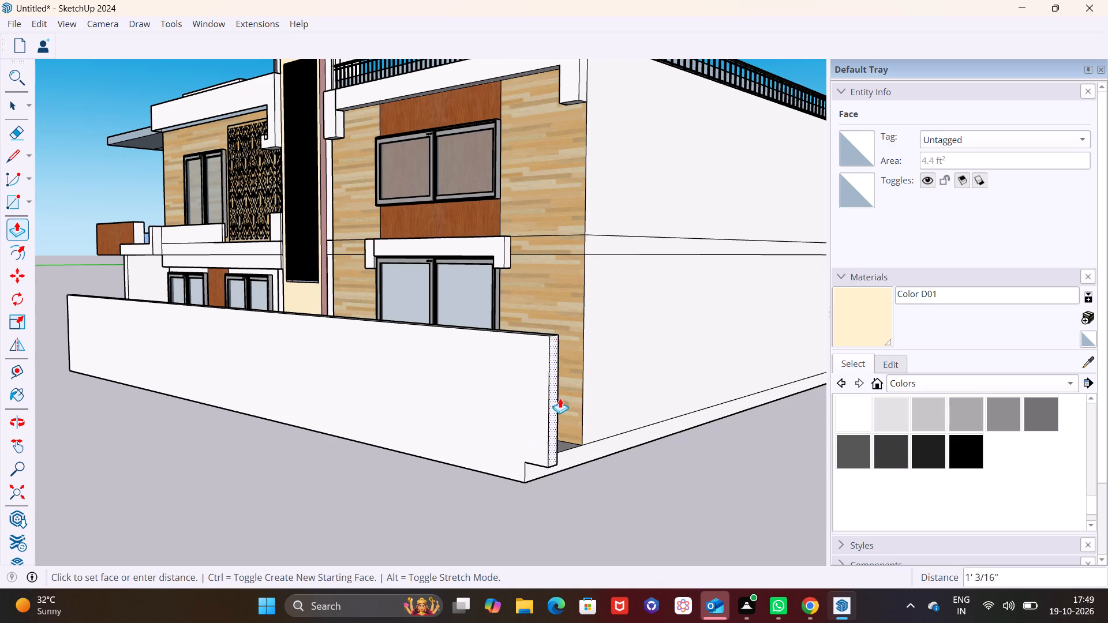
click(616, 411)
key(space)
Push/Pull the base slab's long side face outward to line up with the boundary wall's extended end.
click(639, 434)
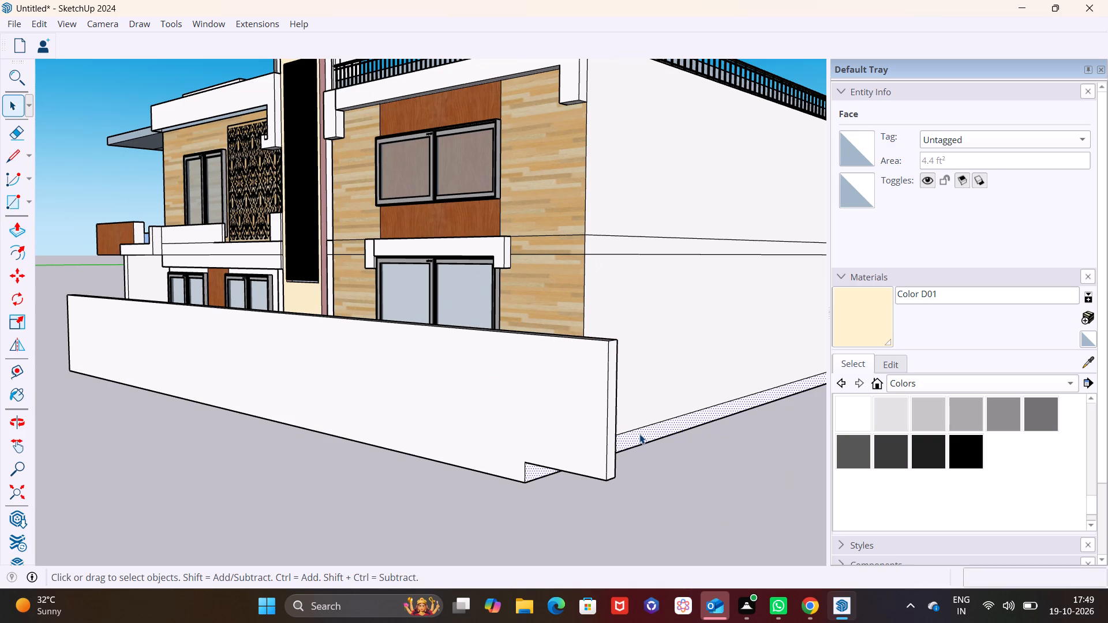
click(15, 235)
click(638, 429)
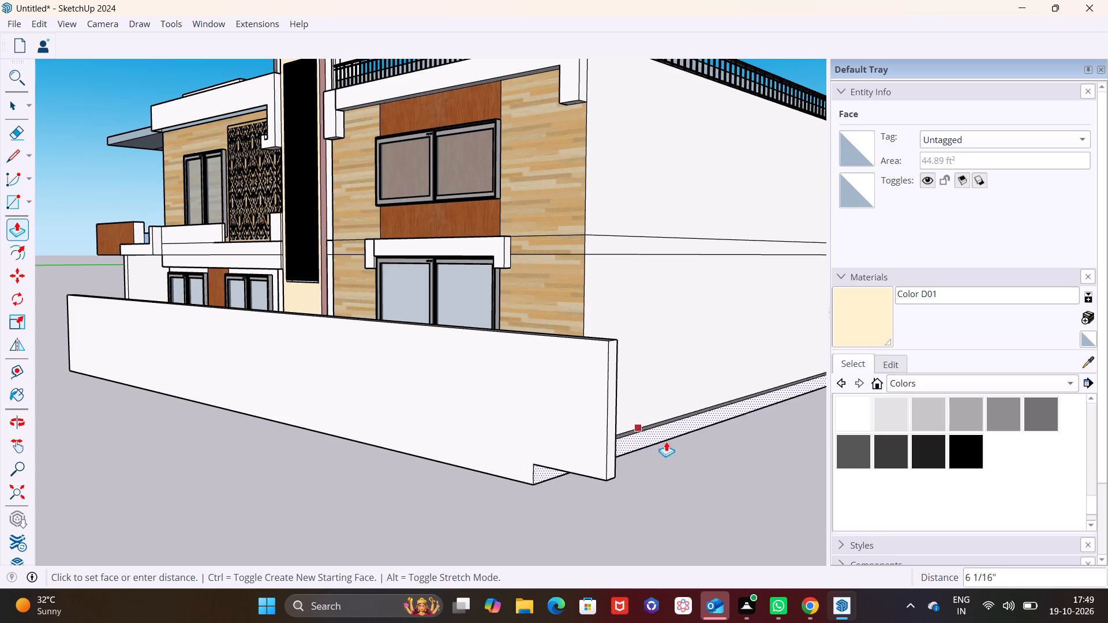
click(607, 479)
key(space)
click(675, 516)
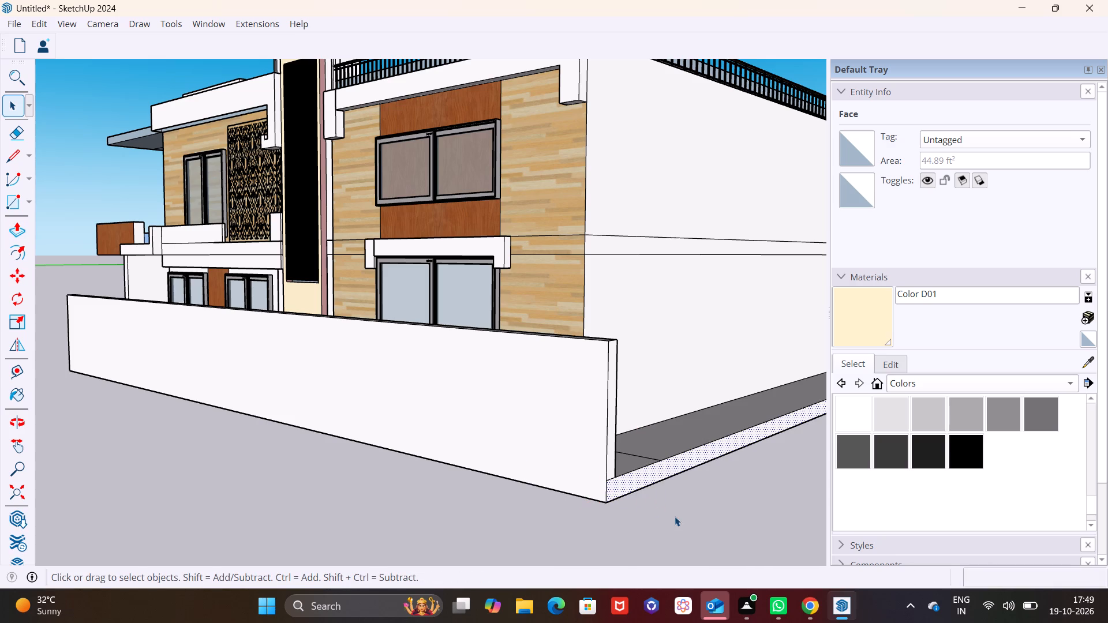
Draw a narrow rectangle about 7' 2 1/2" tall on the boundary wall's front face, from its extended end's top corner to the bottom edge.
scroll(506, 411, down, 7)
middle_drag(510, 411, 787, 428)
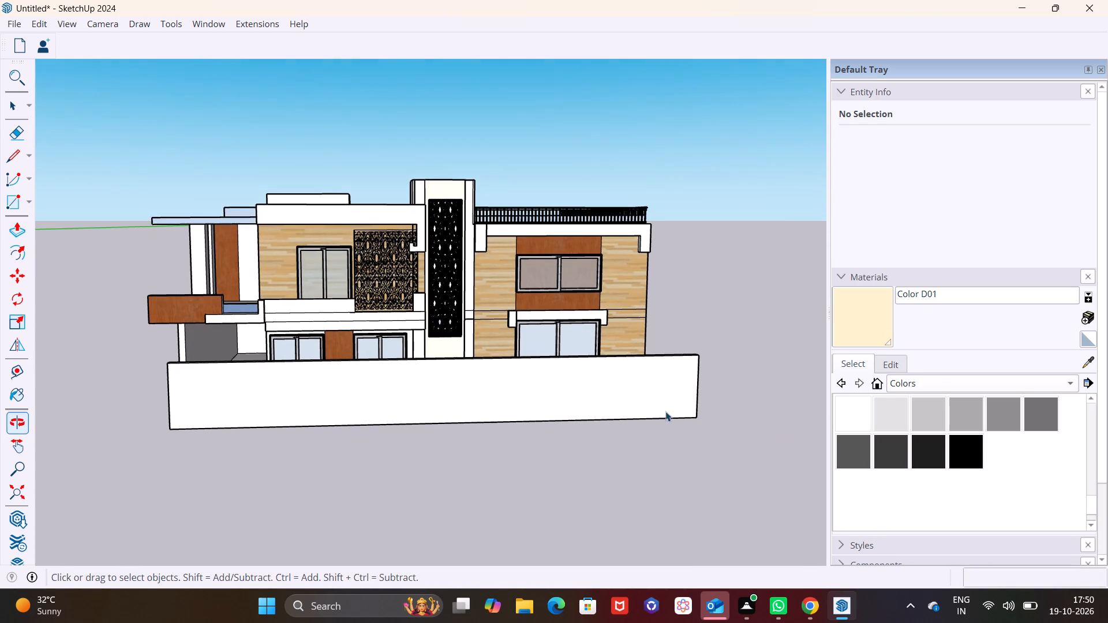
scroll(631, 399, up, 2)
shift+middle_drag(623, 397, 566, 426)
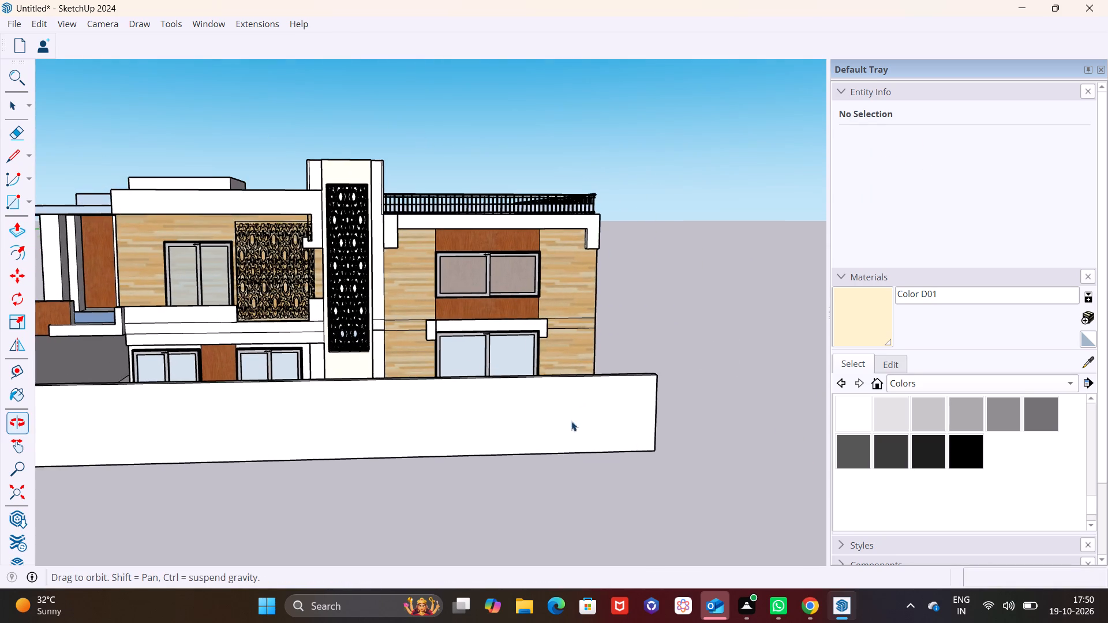
middle_drag(575, 406, 560, 400)
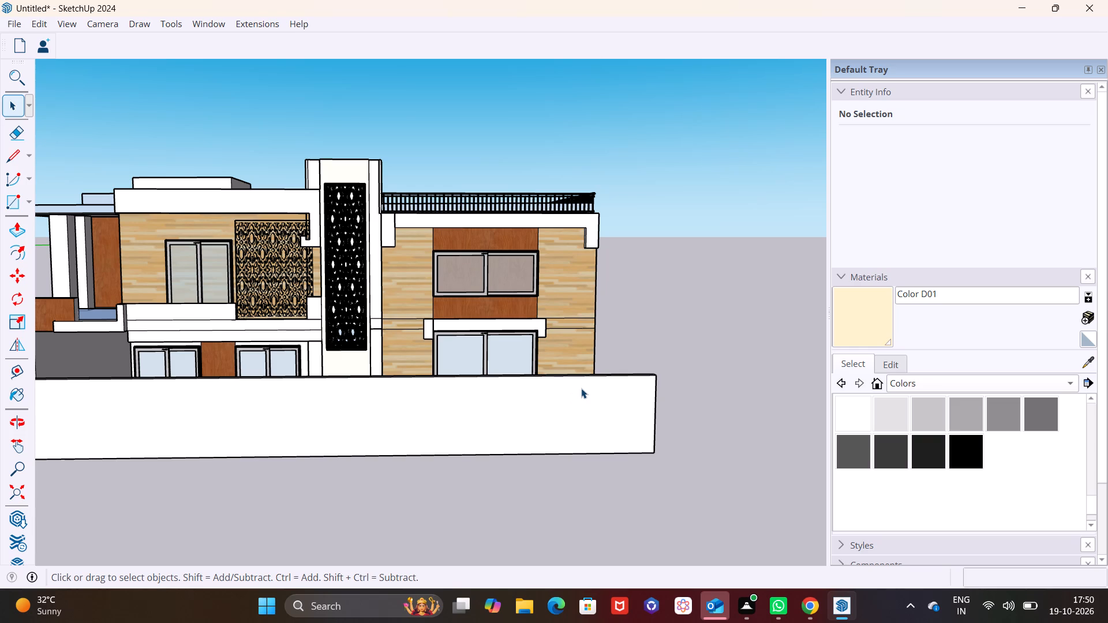
click(27, 201)
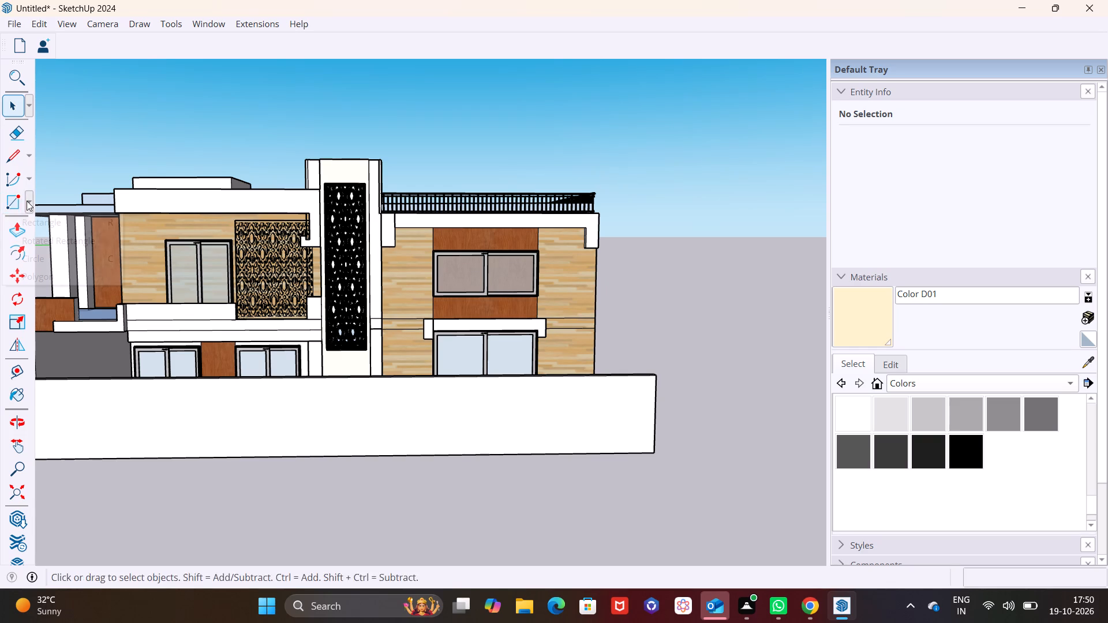
click(43, 223)
scroll(673, 392, up, 7)
middle_drag(646, 384, 587, 379)
scroll(662, 339, up, 4)
click(622, 383)
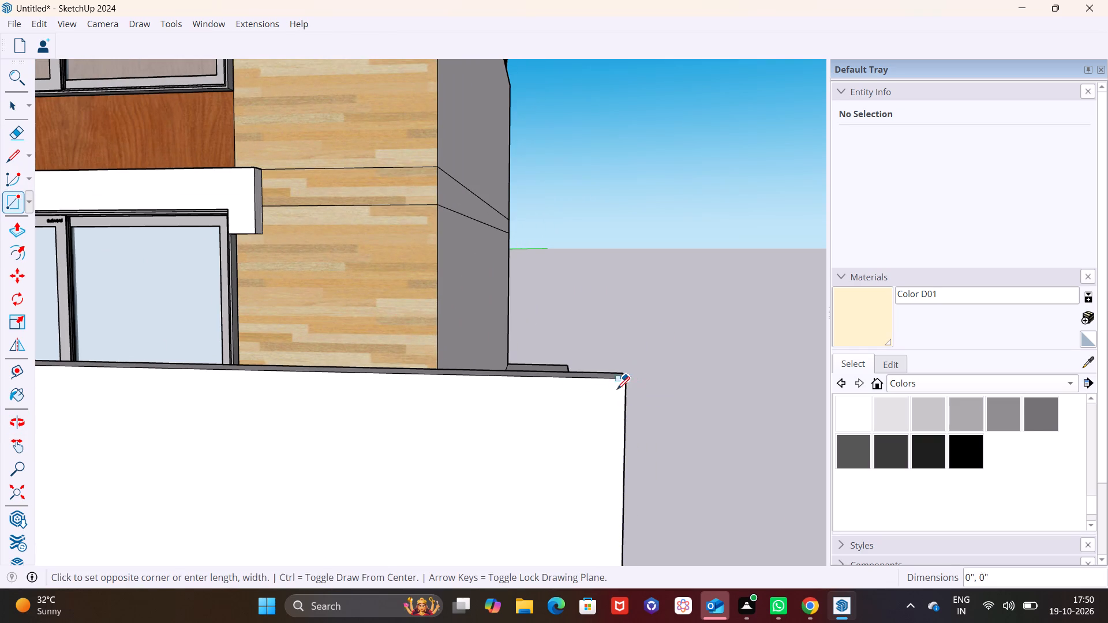
scroll(558, 482, down, 5)
middle_drag(558, 485, 578, 377)
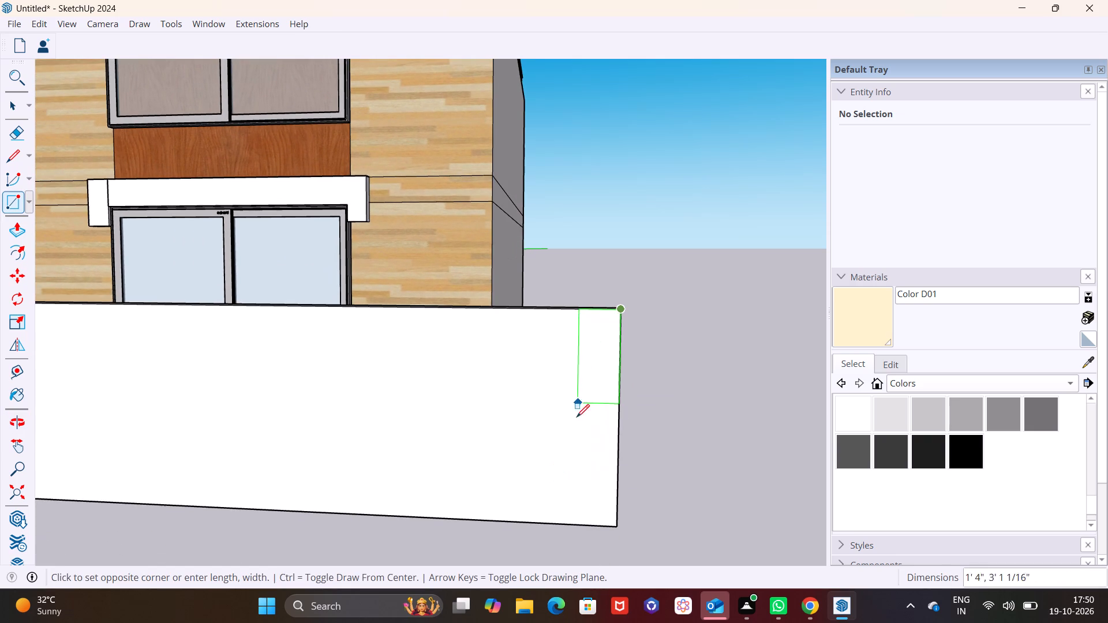
click(579, 526)
key(space)
Push/Pull the narrow rectangle at the boundary wall's extended end outward to form a projecting pier.
click(590, 475)
click(590, 475)
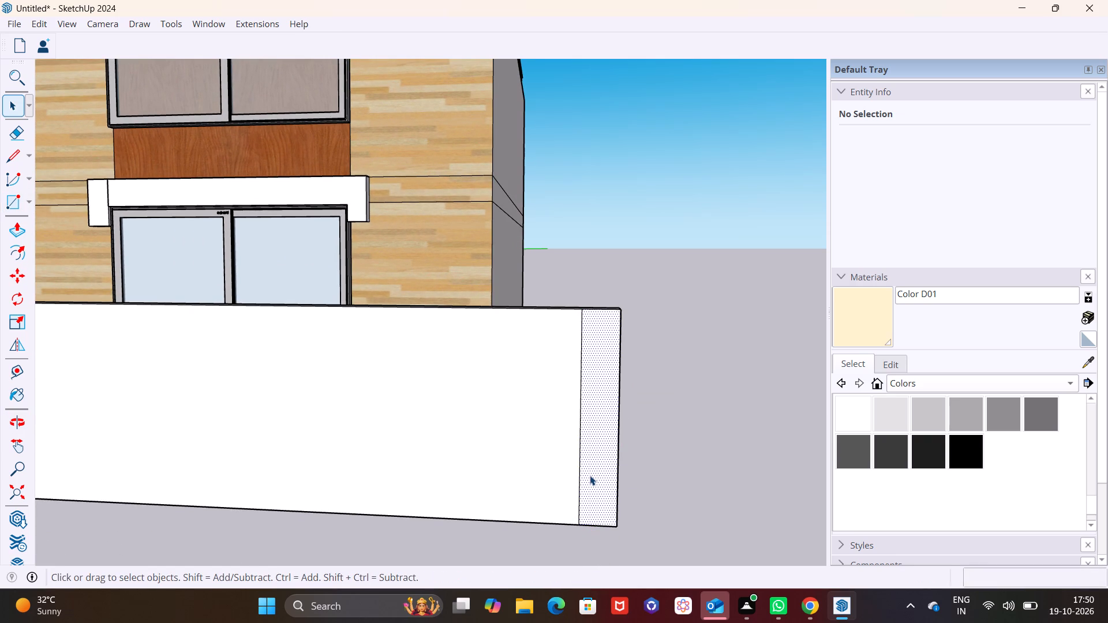
click(592, 470)
click(592, 452)
click(592, 442)
double_click(592, 432)
drag(594, 401, 594, 395)
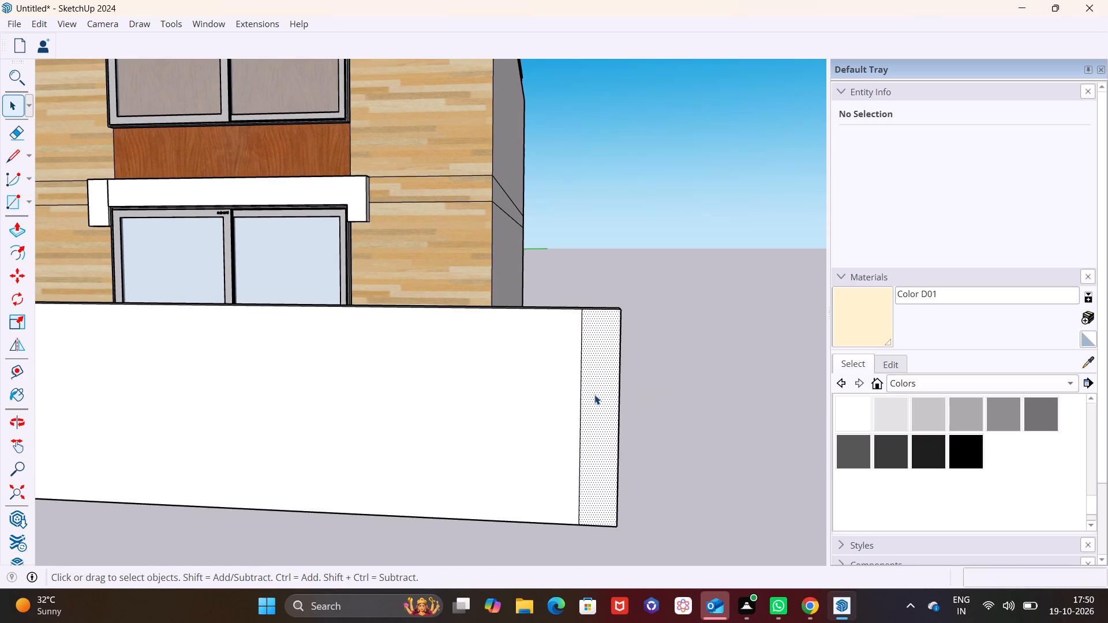
drag(594, 395, 594, 396)
click(594, 394)
double_click(590, 377)
click(22, 233)
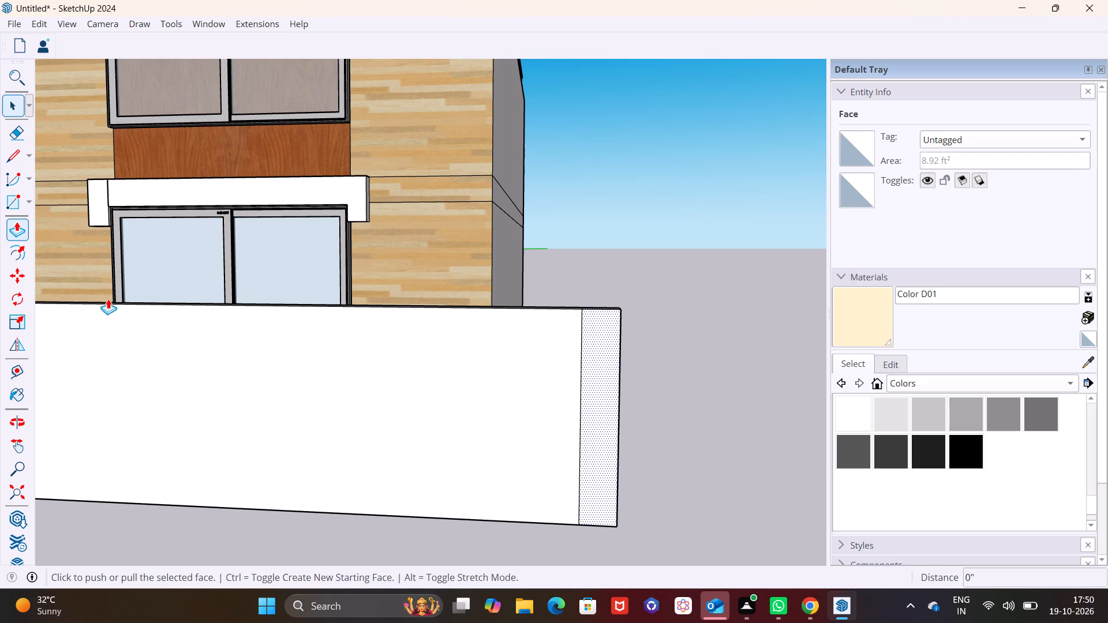
click(580, 446)
click(602, 445)
middle_drag(601, 455, 643, 479)
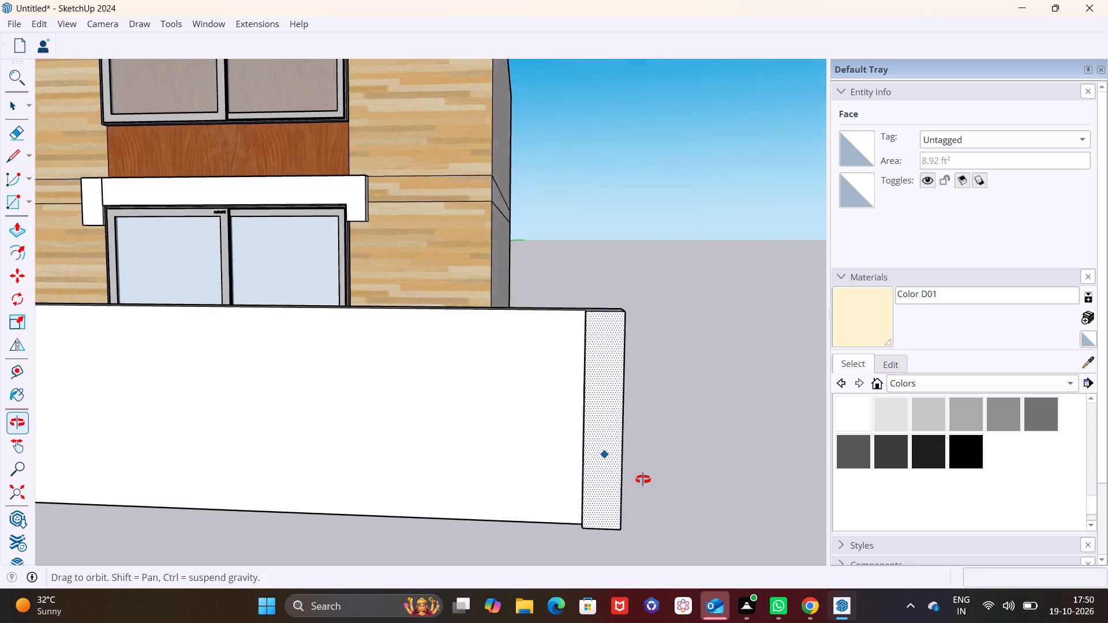
middle_drag(643, 479, 747, 517)
click(626, 431)
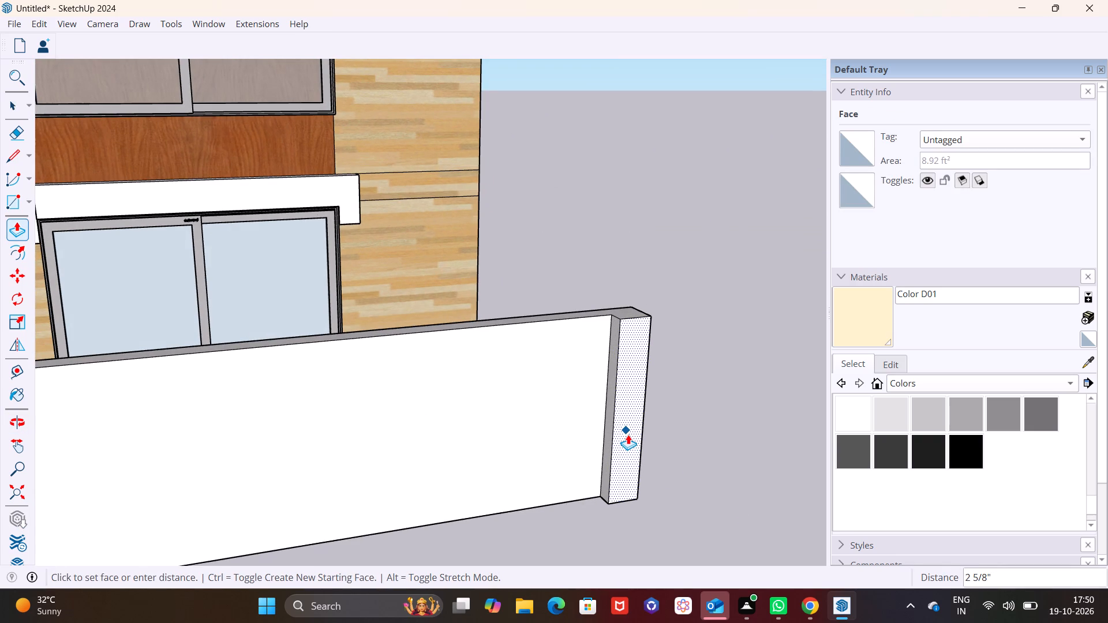
click(628, 434)
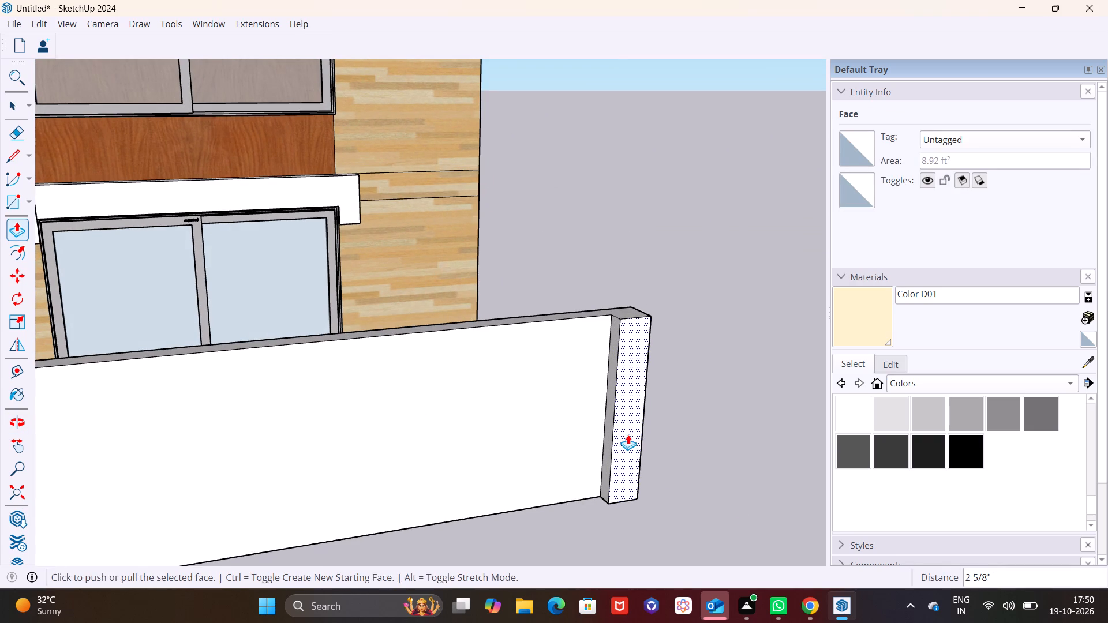
Draw a second full-height rectangle, about 1' 3 9/16" by 7' 2 1/2", on the wall's front face a small gap from the end pier.
scroll(586, 441, down, 4)
middle_drag(583, 437, 476, 374)
scroll(511, 377, up, 2)
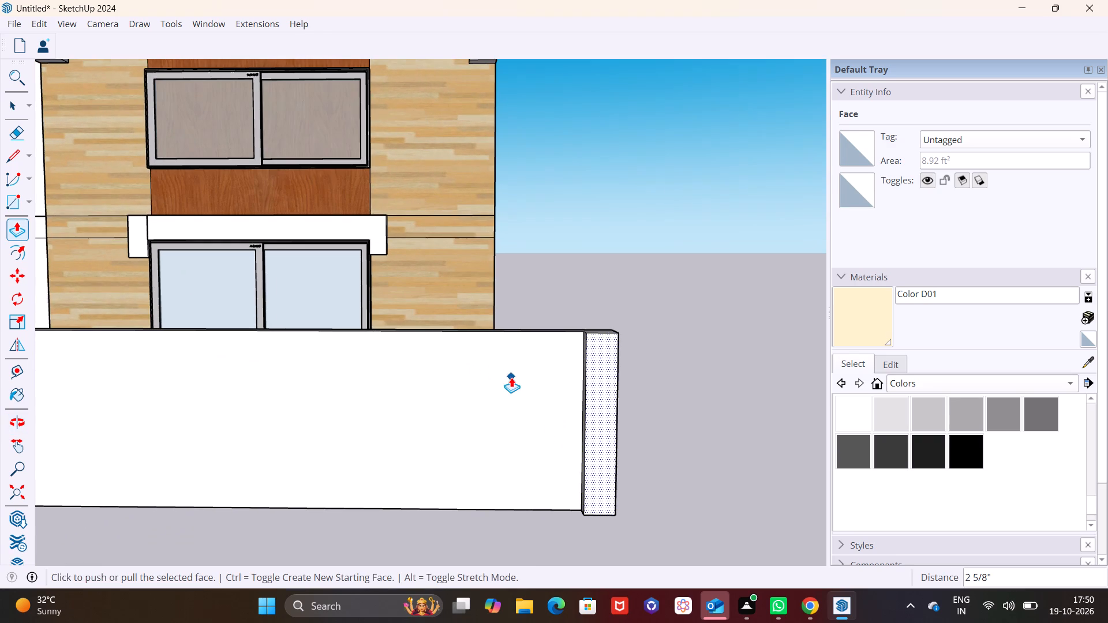
click(28, 201)
click(43, 226)
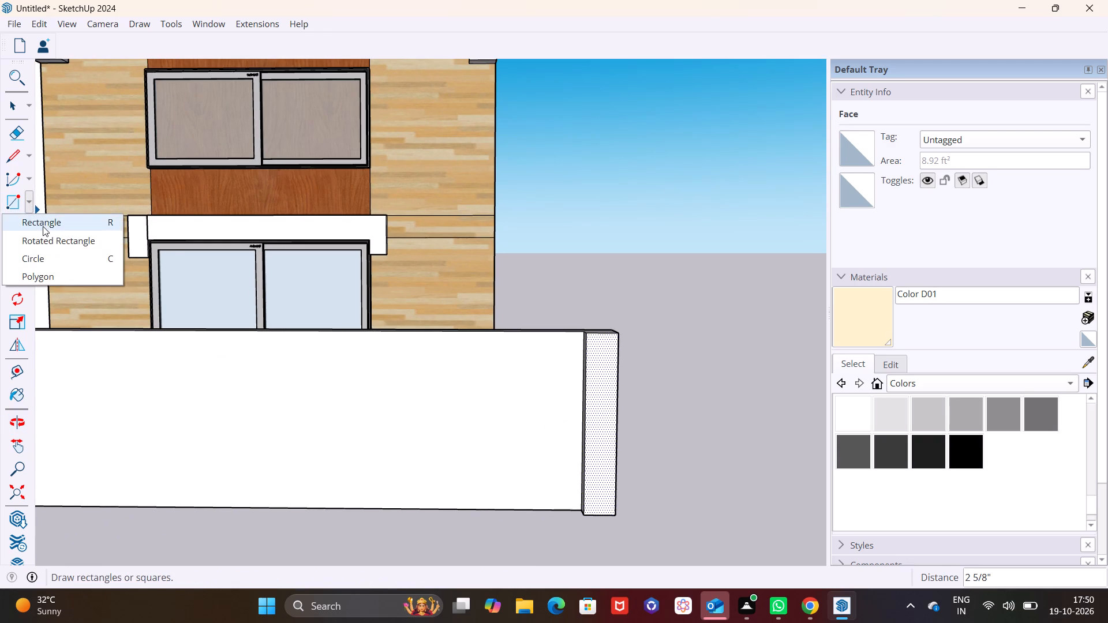
middle_drag(362, 325, 622, 519)
scroll(584, 362, up, 3)
middle_drag(579, 350, 549, 326)
click(592, 301)
middle_drag(578, 422, 521, 385)
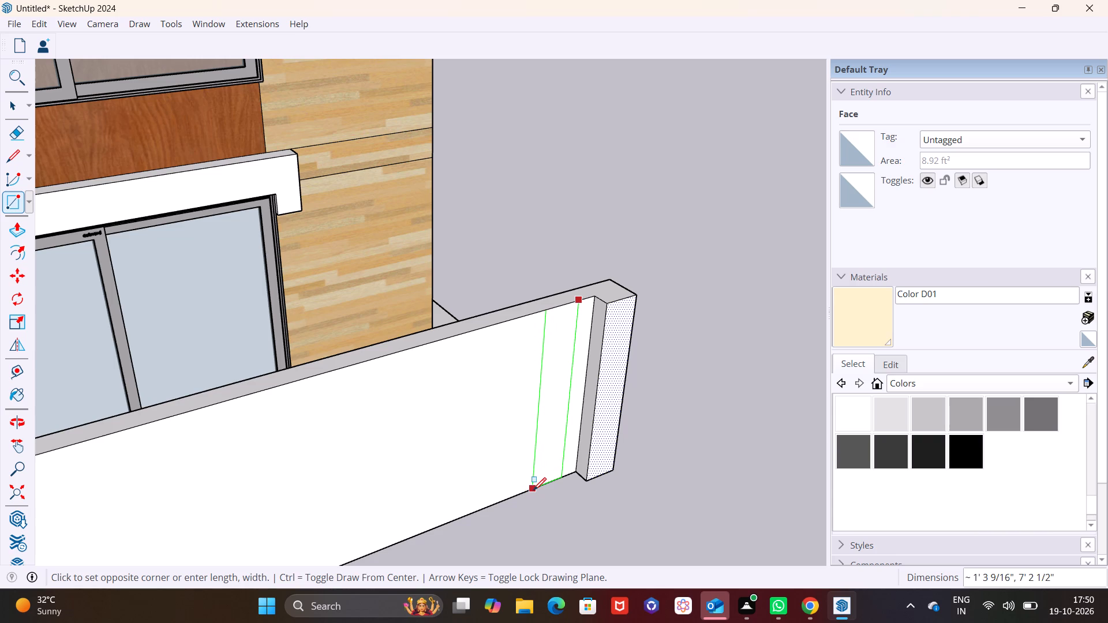
click(533, 490)
Push/Pull the second rectangle outward 7 1/4", flush with the end pier's front.
key(space)
click(548, 433)
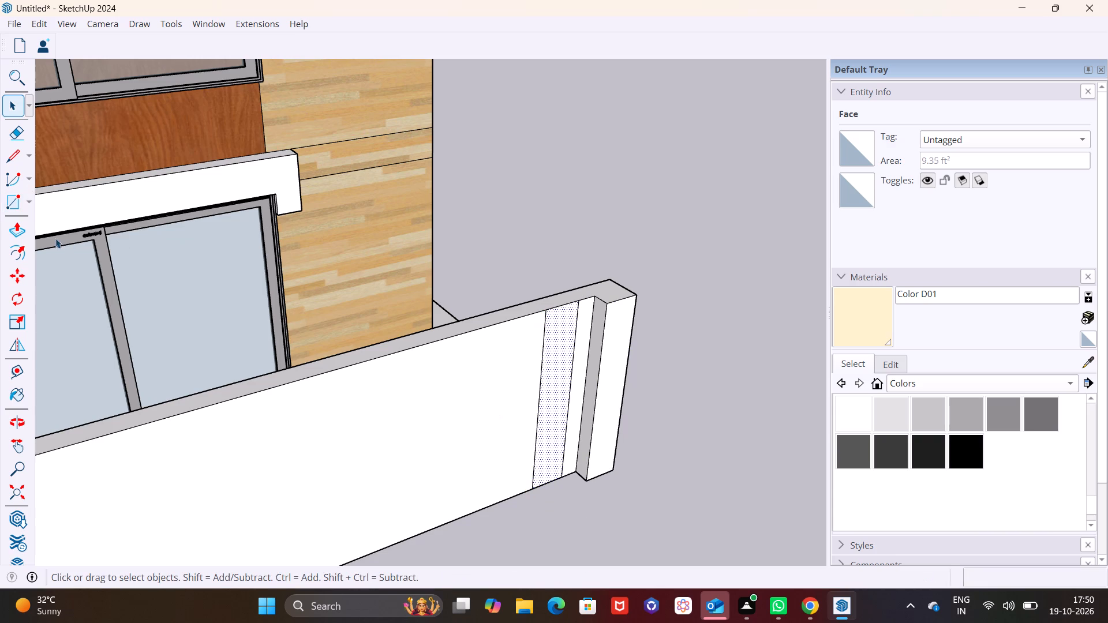
click(13, 226)
click(547, 388)
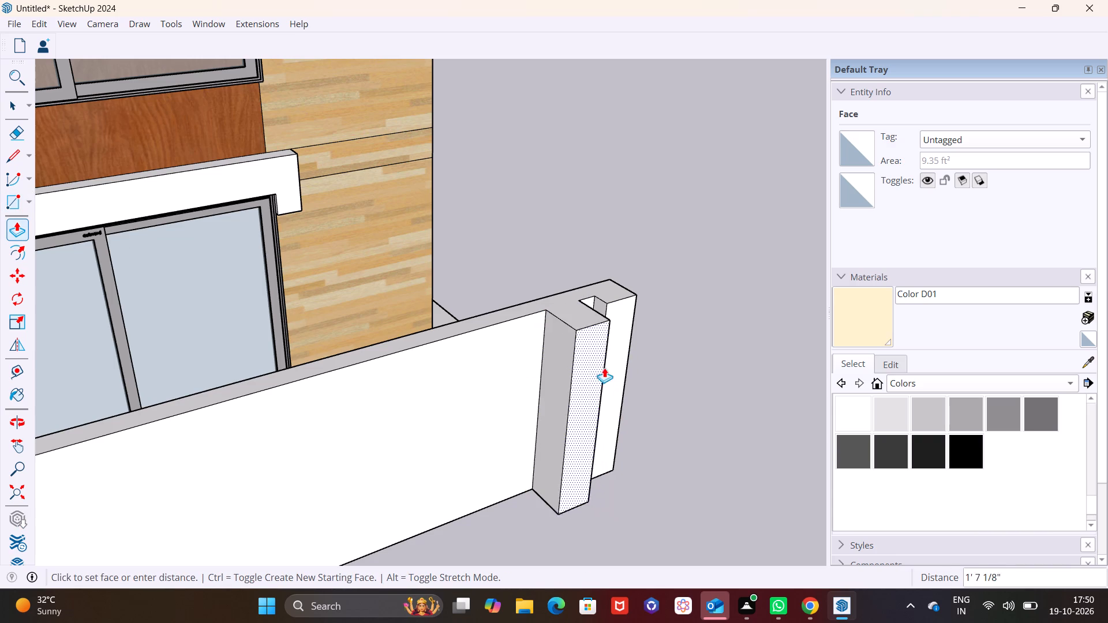
click(615, 344)
Draw a third narrow rectangle about 7' 2 1/2" tall on the wall's front face, a small gap beyond the second pier.
scroll(578, 408, down, 4)
middle_drag(576, 416, 465, 329)
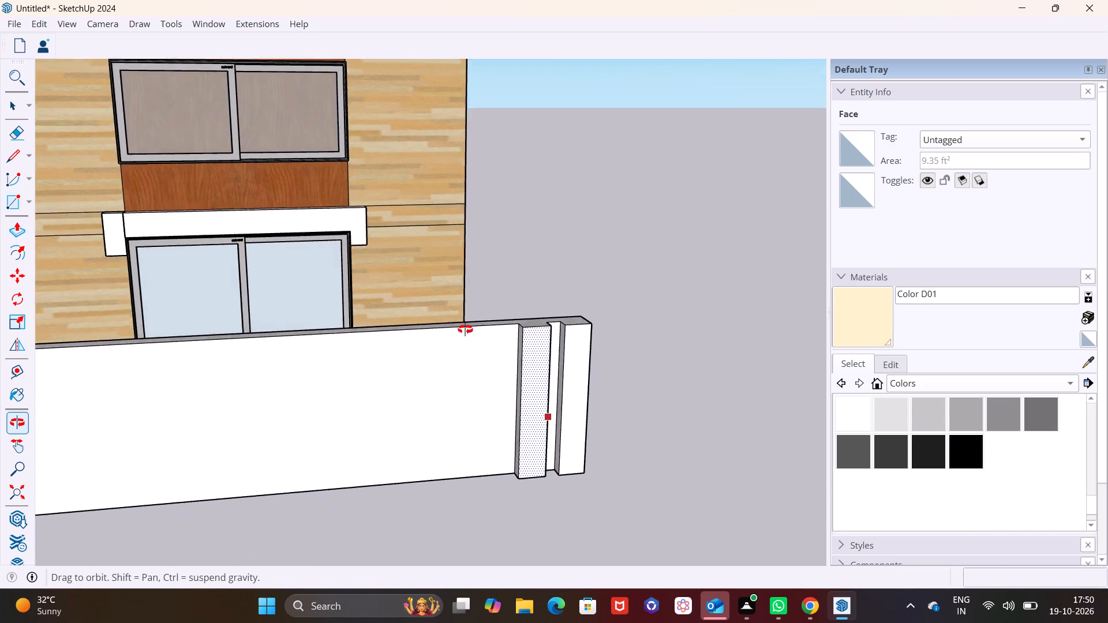
middle_drag(465, 329, 433, 301)
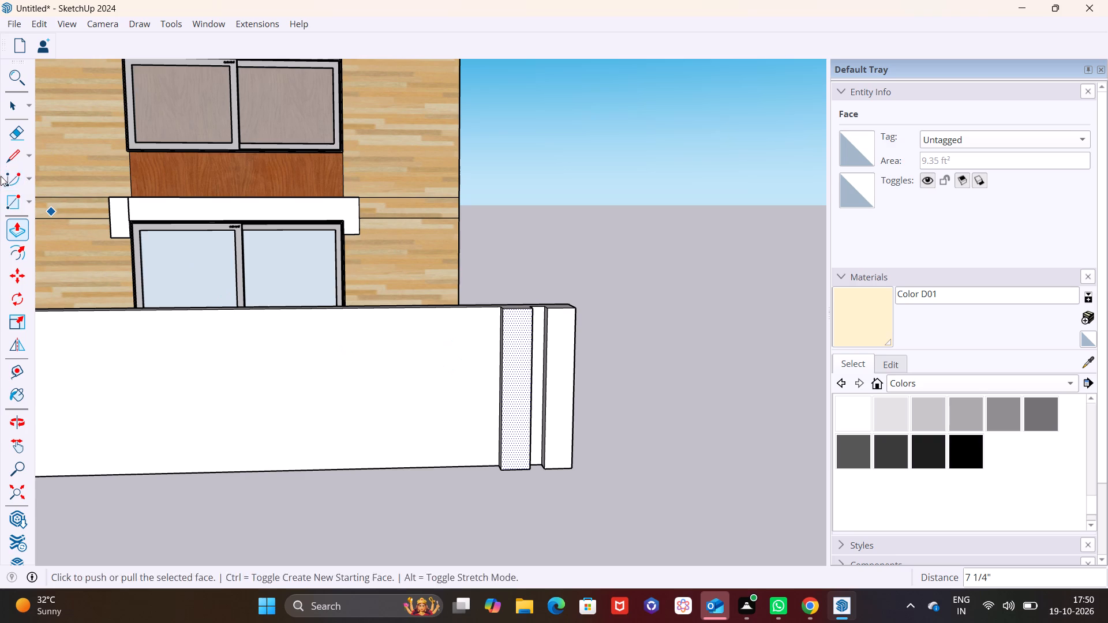
click(29, 197)
click(31, 217)
middle_drag(465, 365, 596, 431)
scroll(514, 346, up, 2)
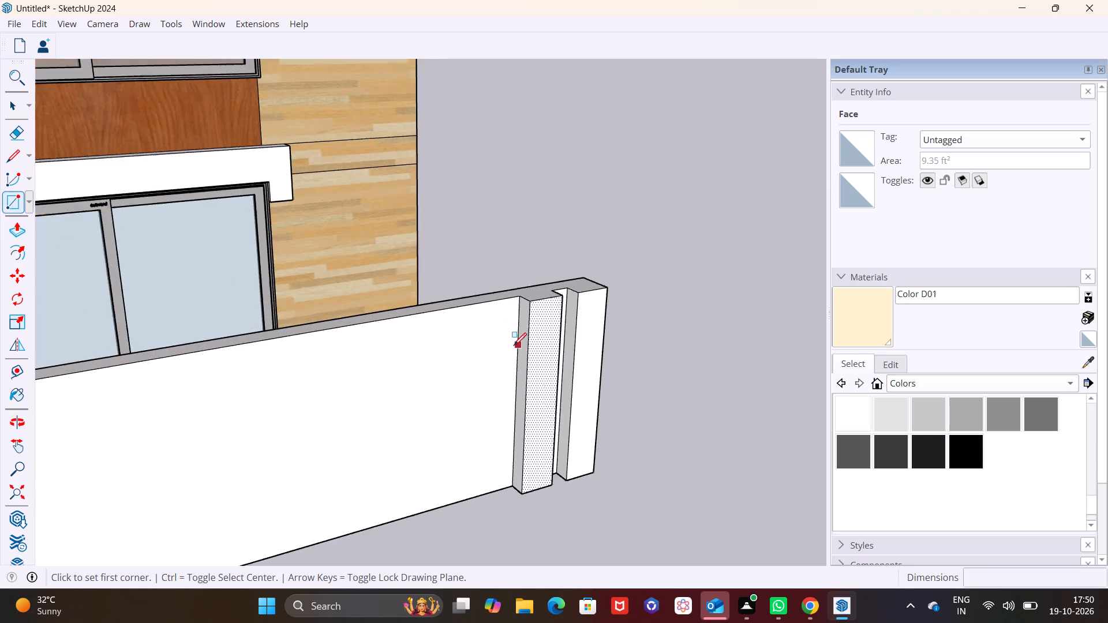
scroll(514, 346, up, 5)
click(496, 277)
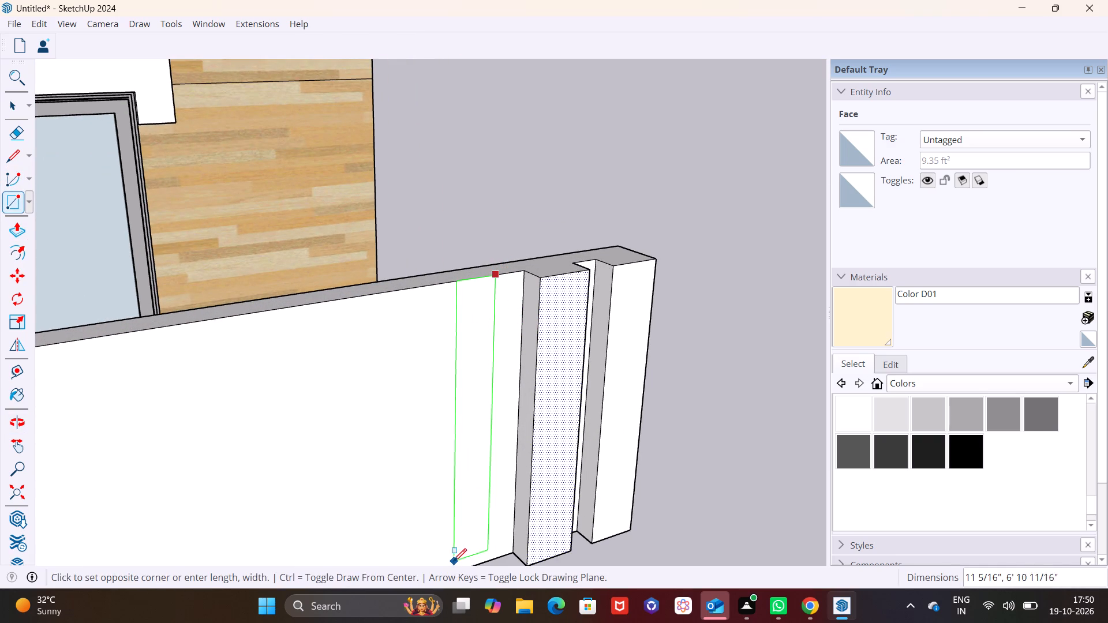
middle_drag(453, 558, 459, 471)
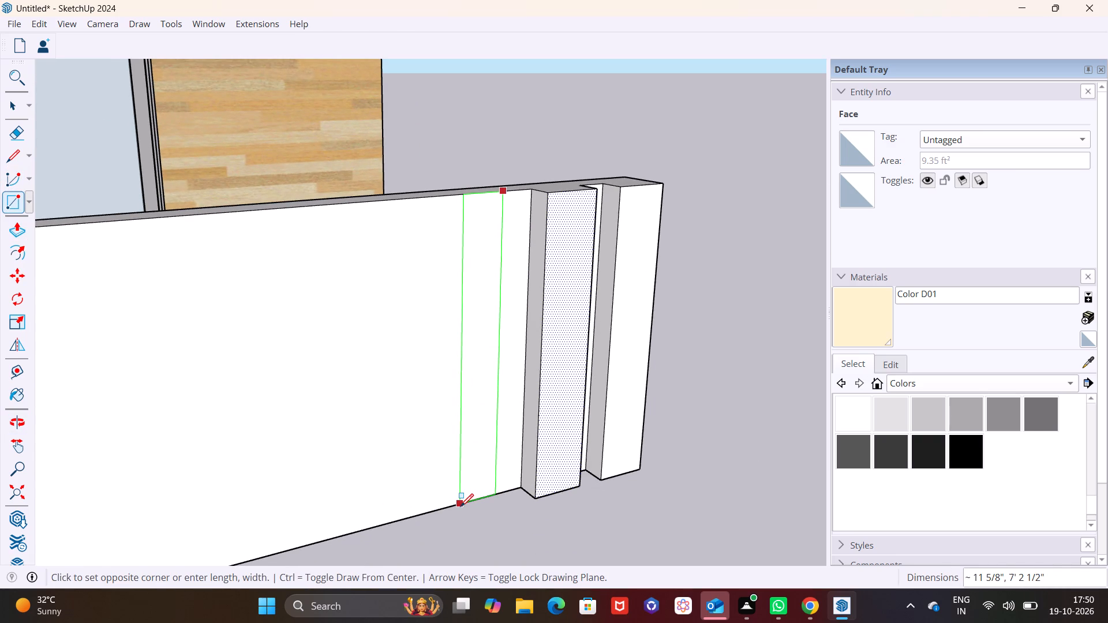
click(454, 508)
Push/Pull the third rectangle outward 7 1/4" to match the other two piers.
key(space)
click(473, 452)
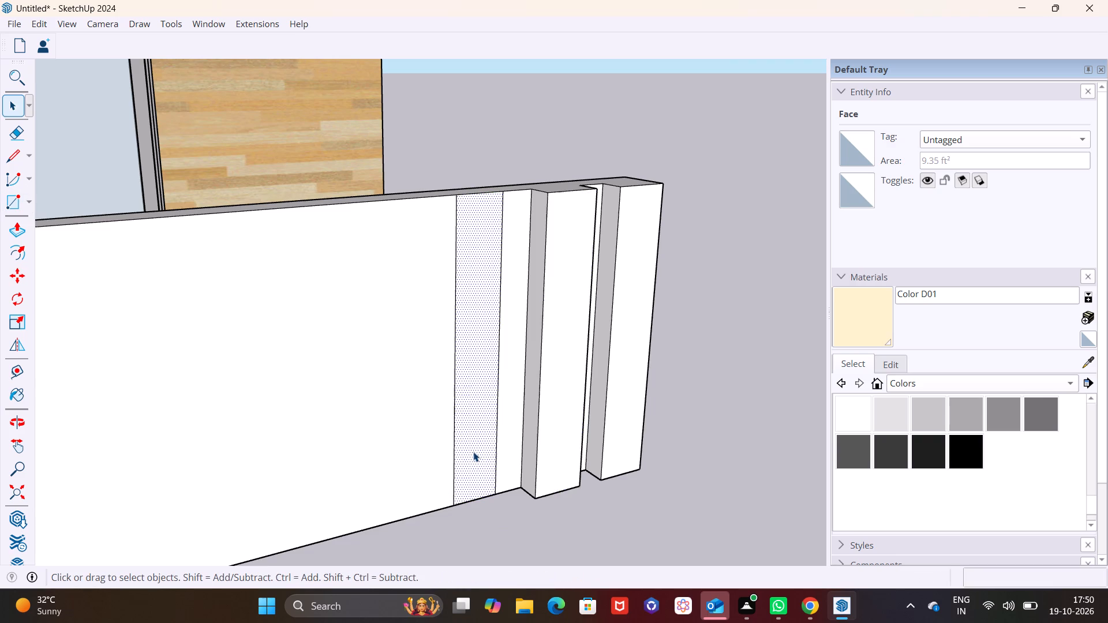
click(17, 228)
click(475, 333)
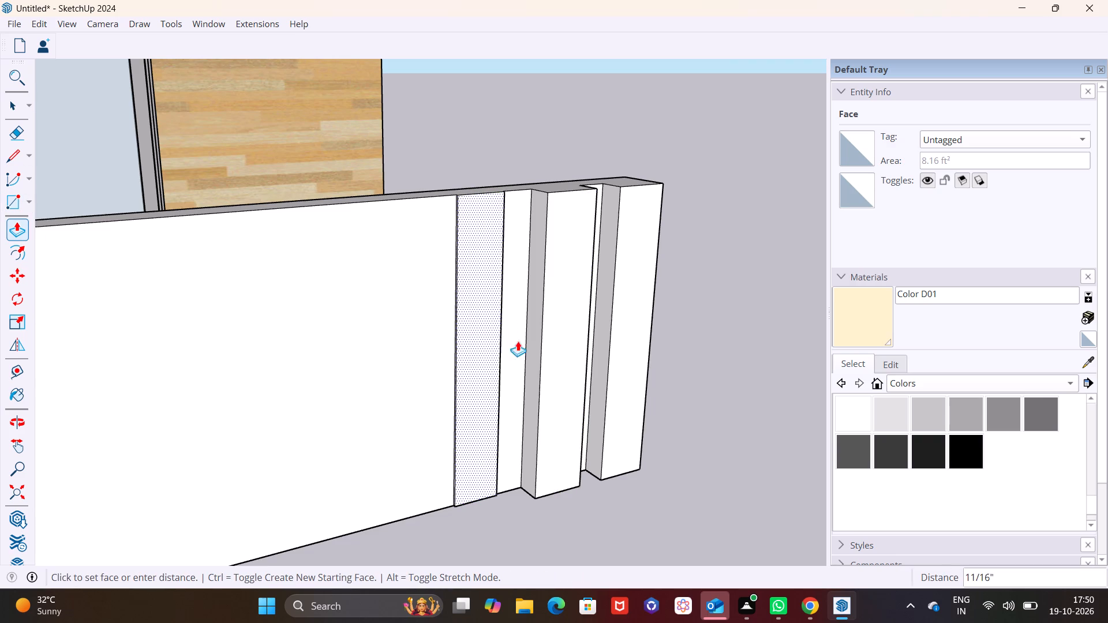
click(546, 249)
Push/Pull the third pier's side face toward the middle pier to narrow the gap between them.
scroll(611, 340, down, 3)
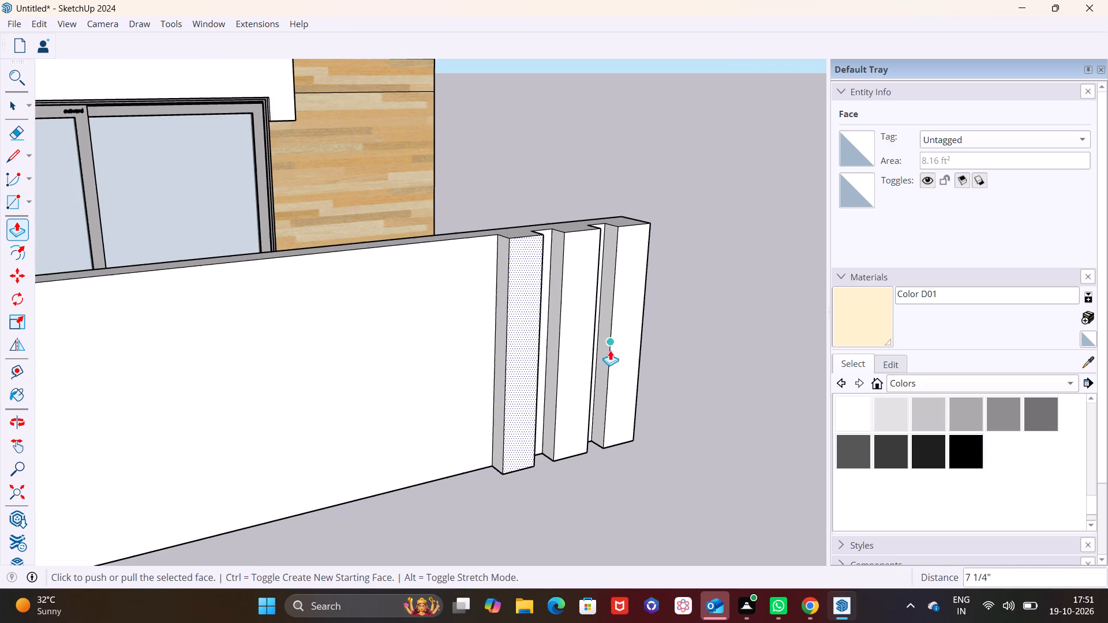
middle_drag(540, 354, 351, 326)
scroll(488, 366, up, 2)
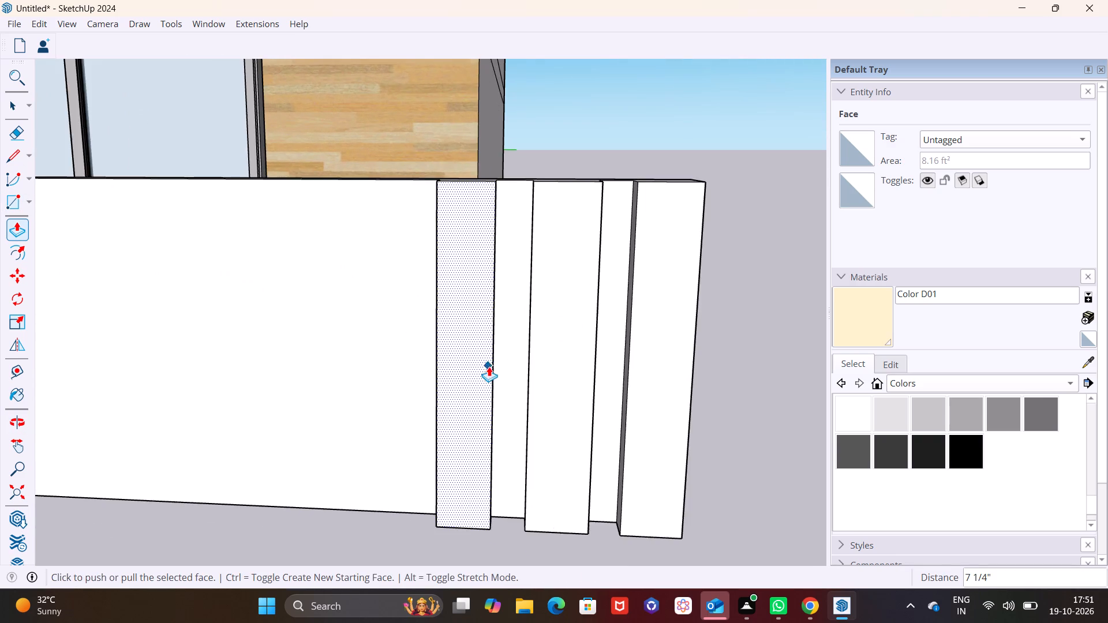
scroll(489, 366, up, 2)
middle_drag(519, 348, 410, 427)
key(space)
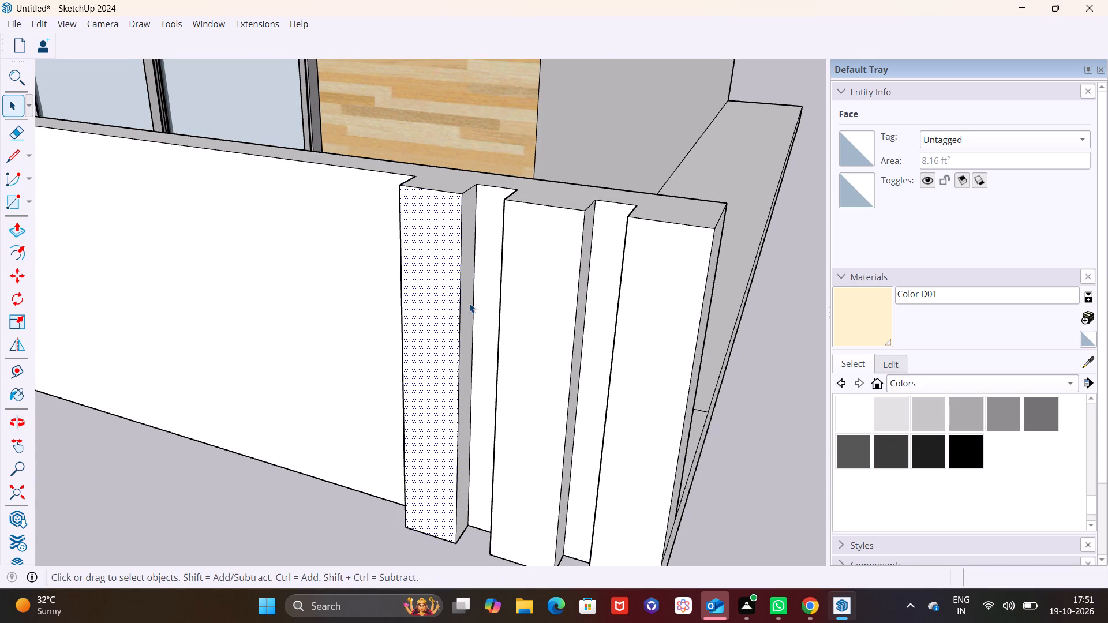
click(469, 303)
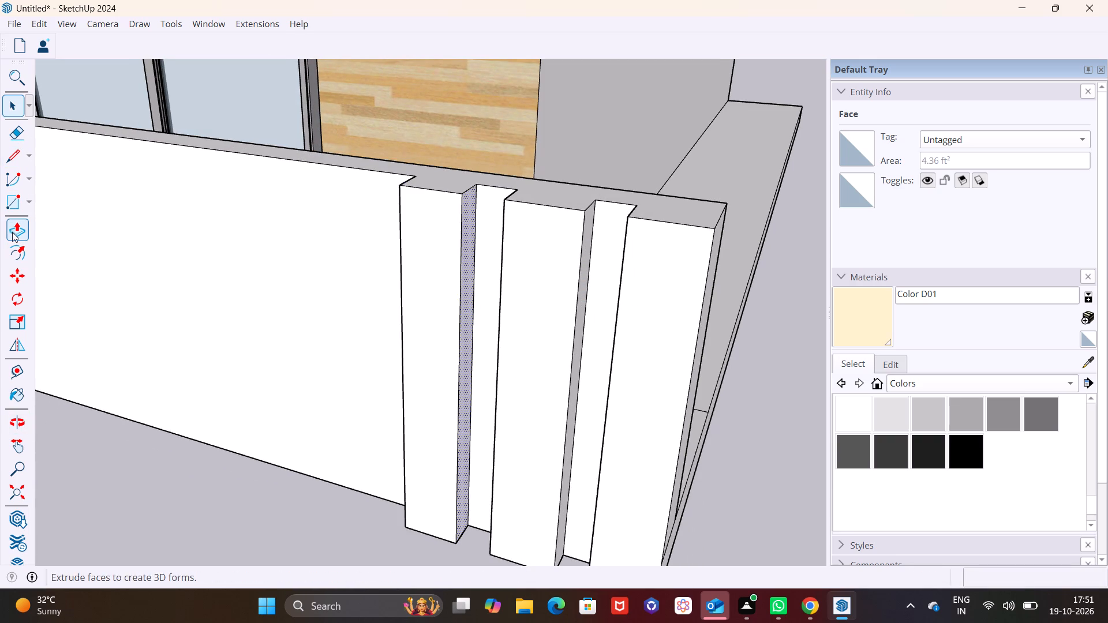
click(13, 232)
click(466, 255)
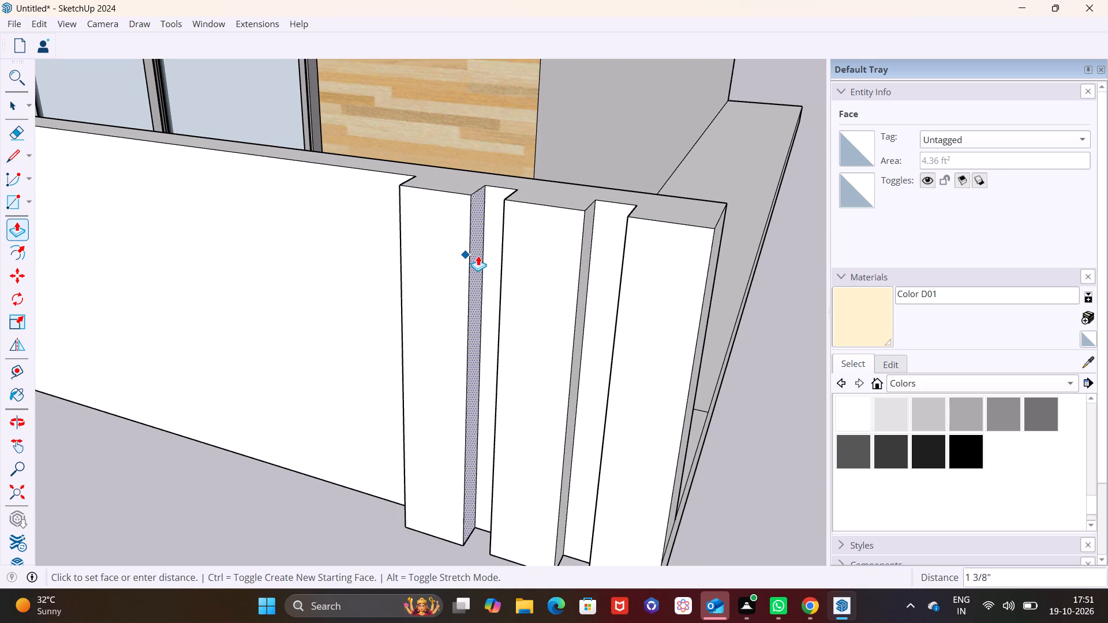
click(484, 257)
key(space)
click(350, 322)
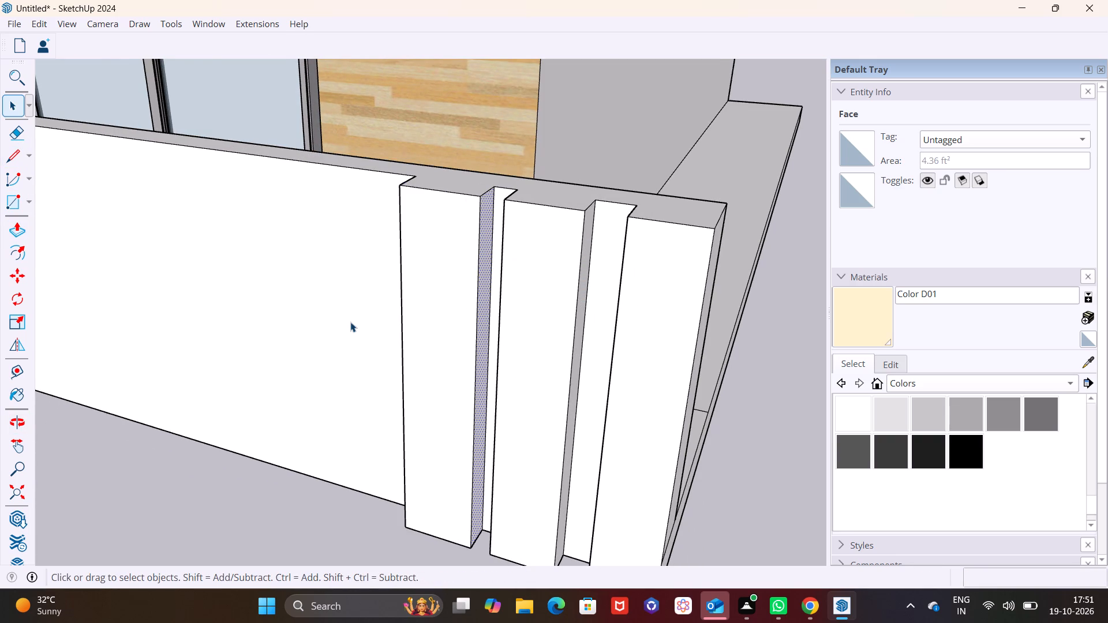
Push/Pull the middle pier's side face 1 13/16" toward the end pier to narrow the gap between them.
scroll(384, 316, down, 4)
middle_drag(462, 354, 612, 277)
scroll(536, 290, up, 2)
middle_drag(587, 299, 538, 303)
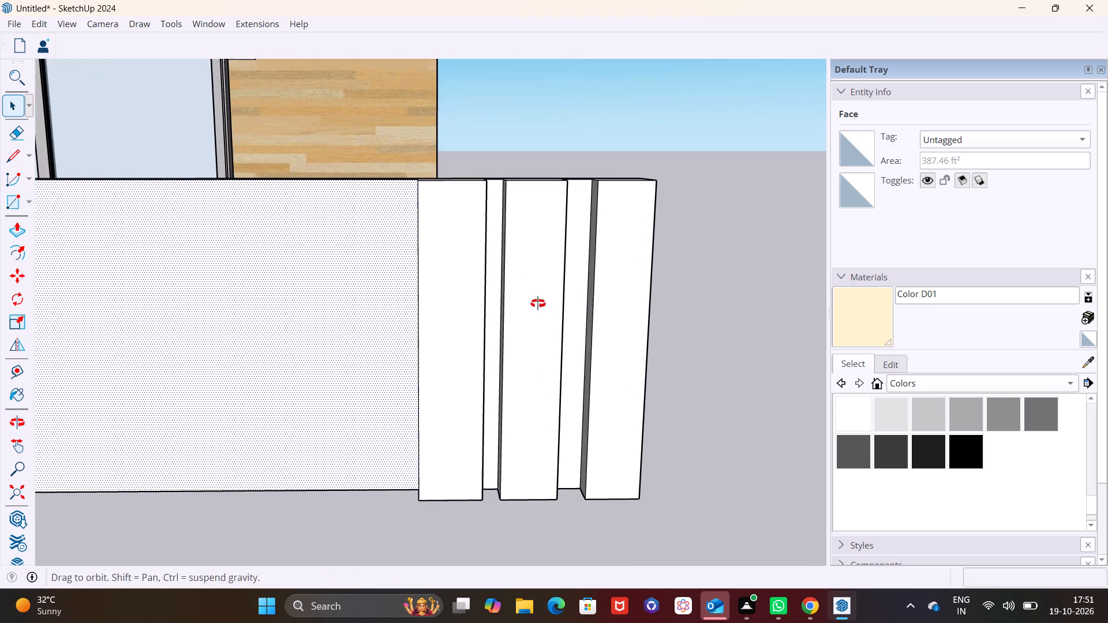
middle_drag(538, 303, 384, 322)
scroll(503, 295, up, 2)
click(511, 290)
click(16, 228)
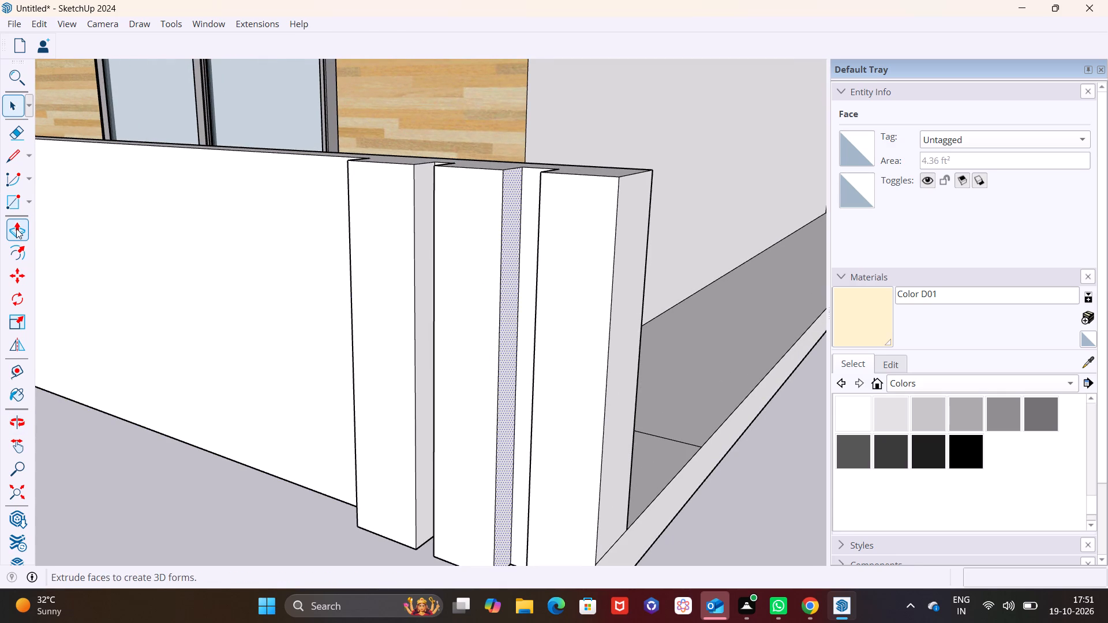
click(515, 256)
click(523, 256)
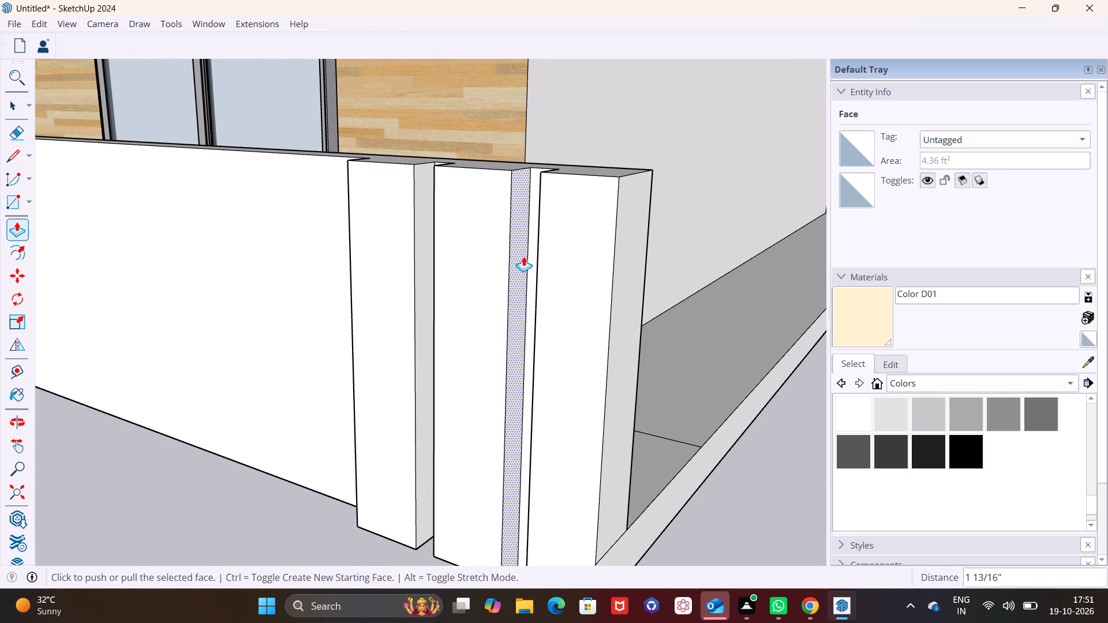
key(space)
click(320, 315)
Draw a wider rectangle, about 4' by 7' 2 1/2", on the wall's front face a small gap beyond the third pier.
scroll(332, 299, down, 5)
middle_drag(362, 303, 574, 253)
scroll(574, 253, down, 3)
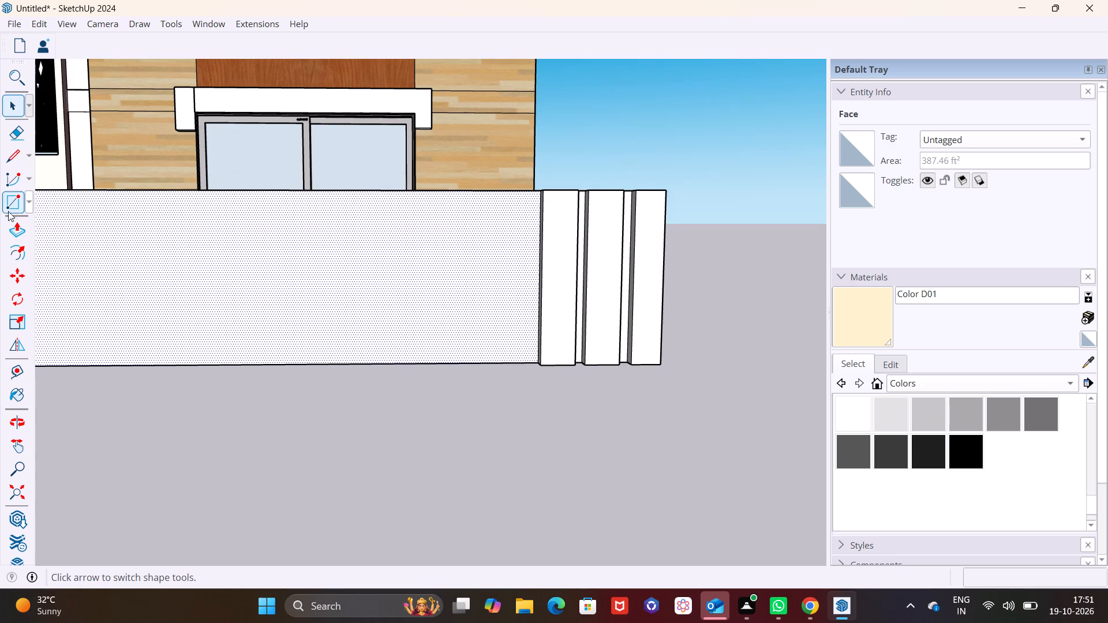
click(32, 198)
click(33, 222)
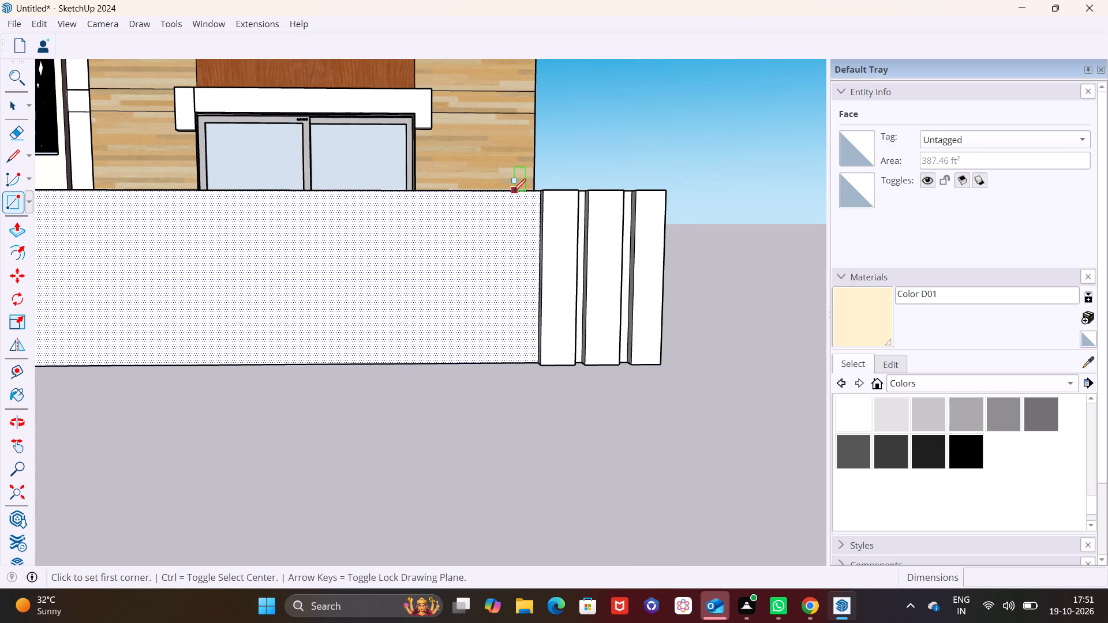
scroll(513, 192, up, 1)
middle_drag(522, 192, 482, 313)
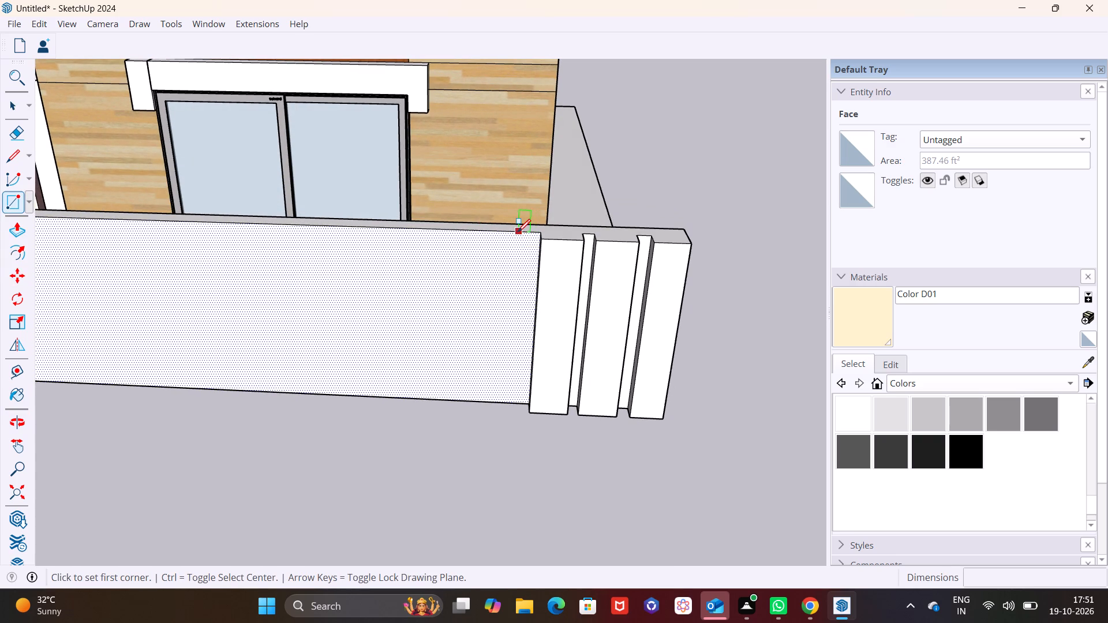
click(516, 232)
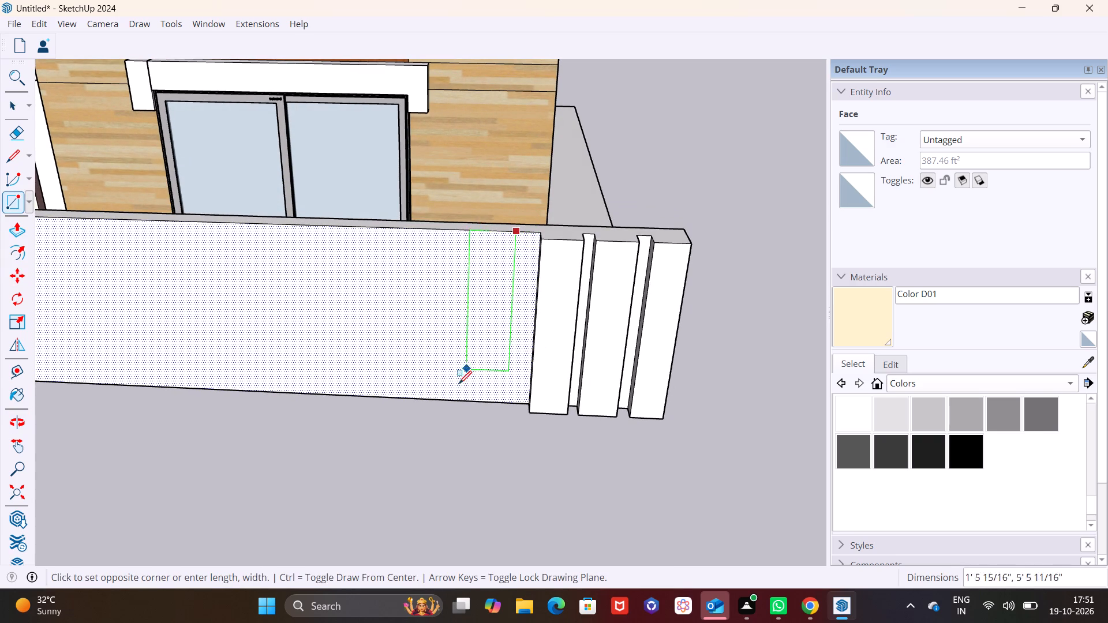
click(406, 395)
Push/Pull the wide rectangle outward 7 1/4", flush with the fronts of the three narrow piers.
middle_drag(489, 355, 566, 267)
scroll(518, 283, down, 3)
key(space)
click(461, 300)
click(14, 229)
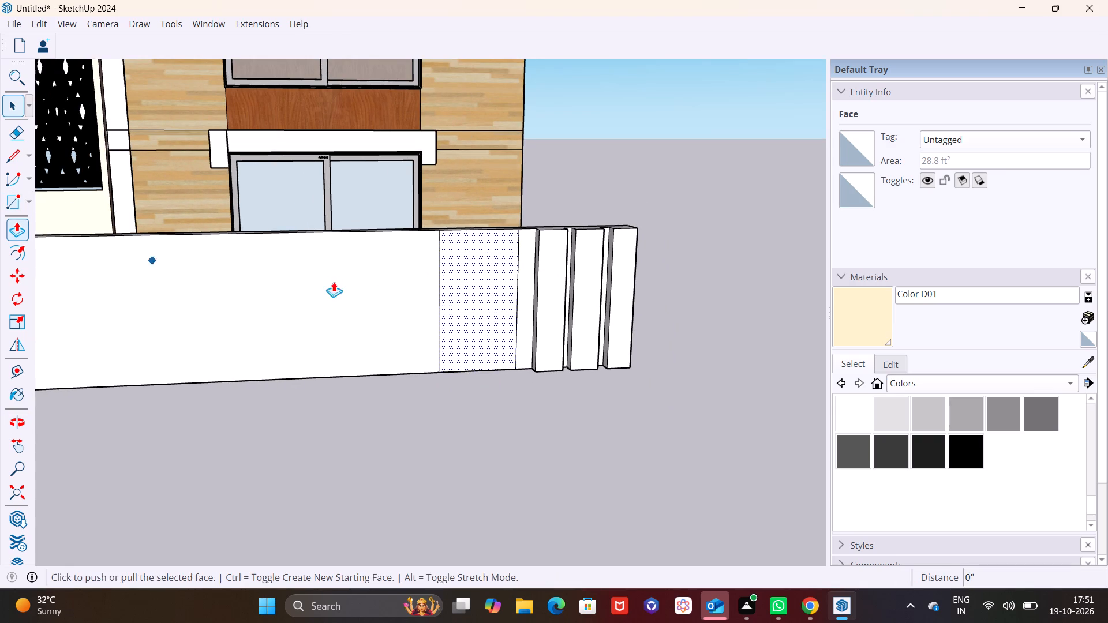
click(463, 273)
click(578, 237)
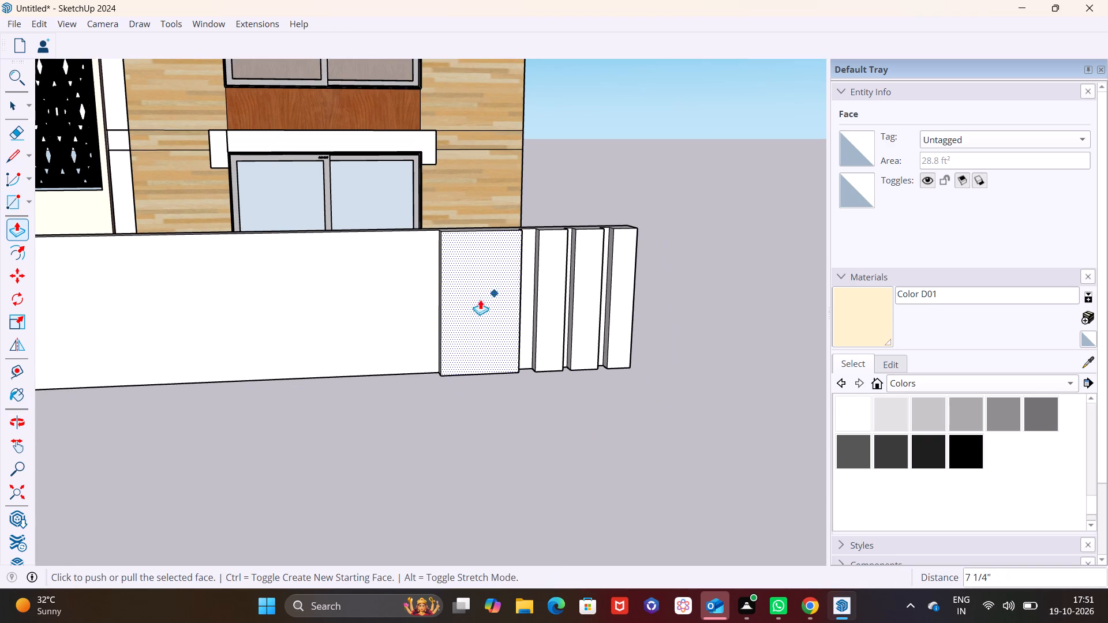
key(space)
click(480, 401)
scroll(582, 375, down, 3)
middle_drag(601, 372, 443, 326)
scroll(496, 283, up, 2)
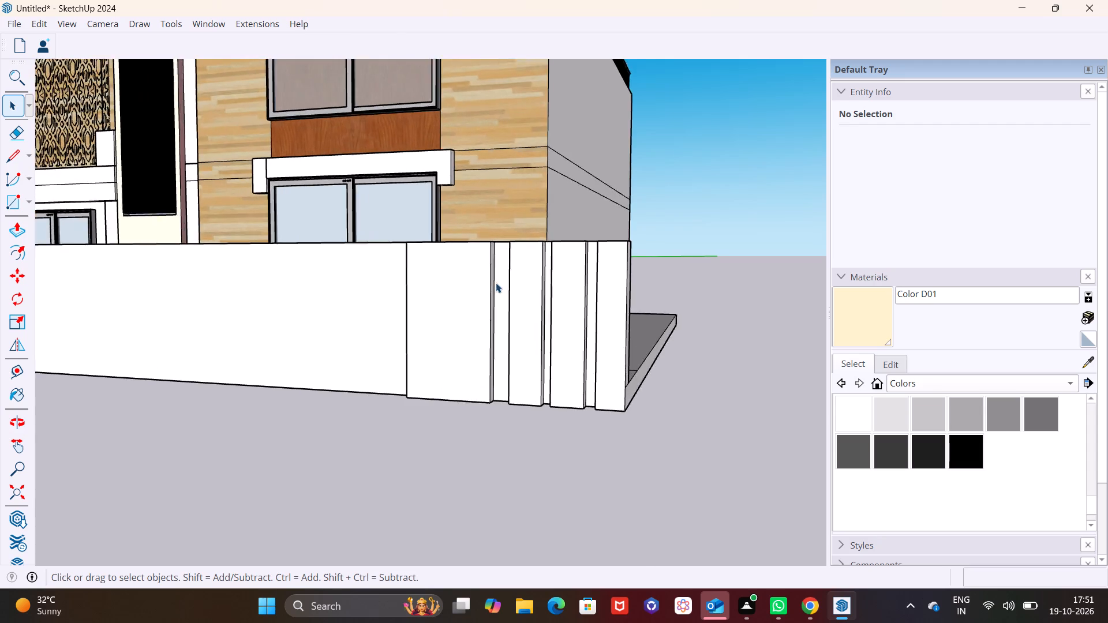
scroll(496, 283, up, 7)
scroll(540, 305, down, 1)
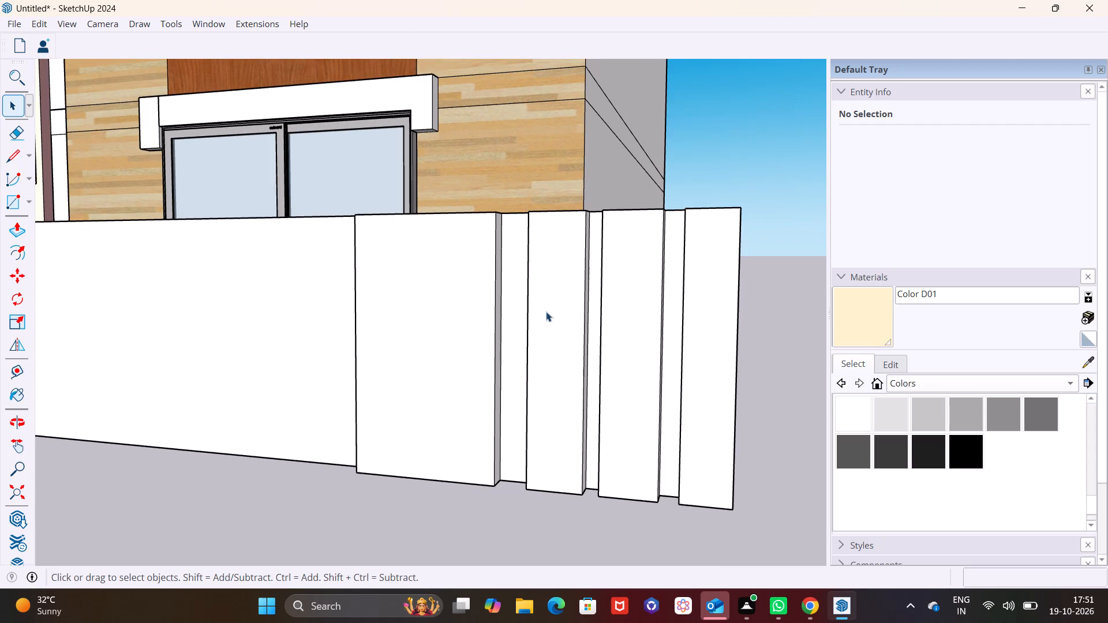
Push/Pull the wide pier's side face 6 11/16" toward the third pier to narrow the gap between them.
scroll(510, 318, up, 3)
click(494, 314)
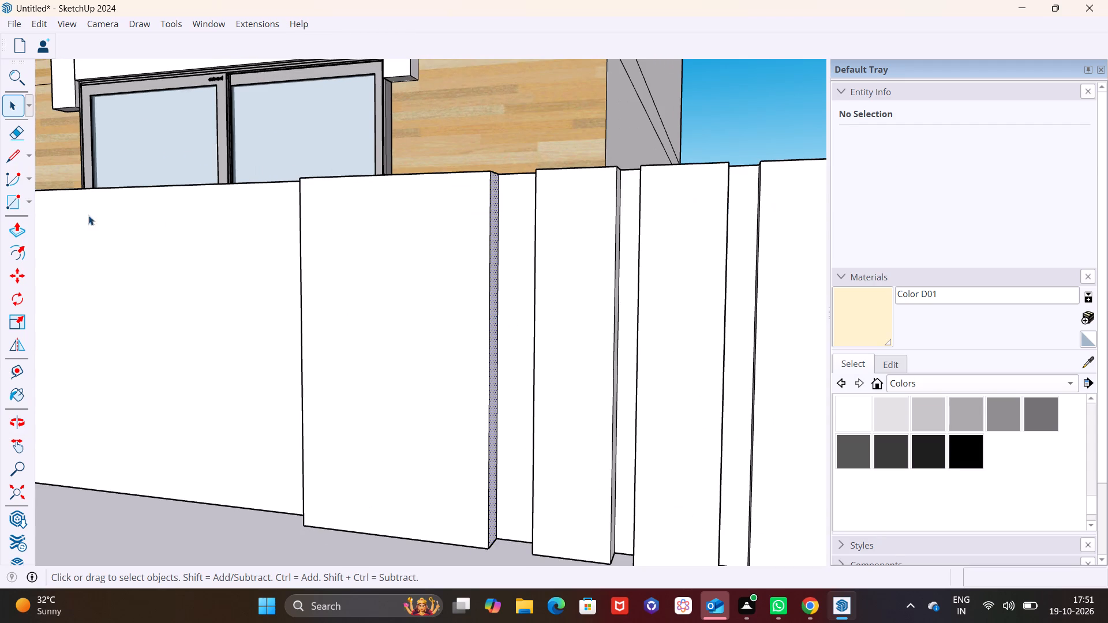
click(18, 228)
click(493, 280)
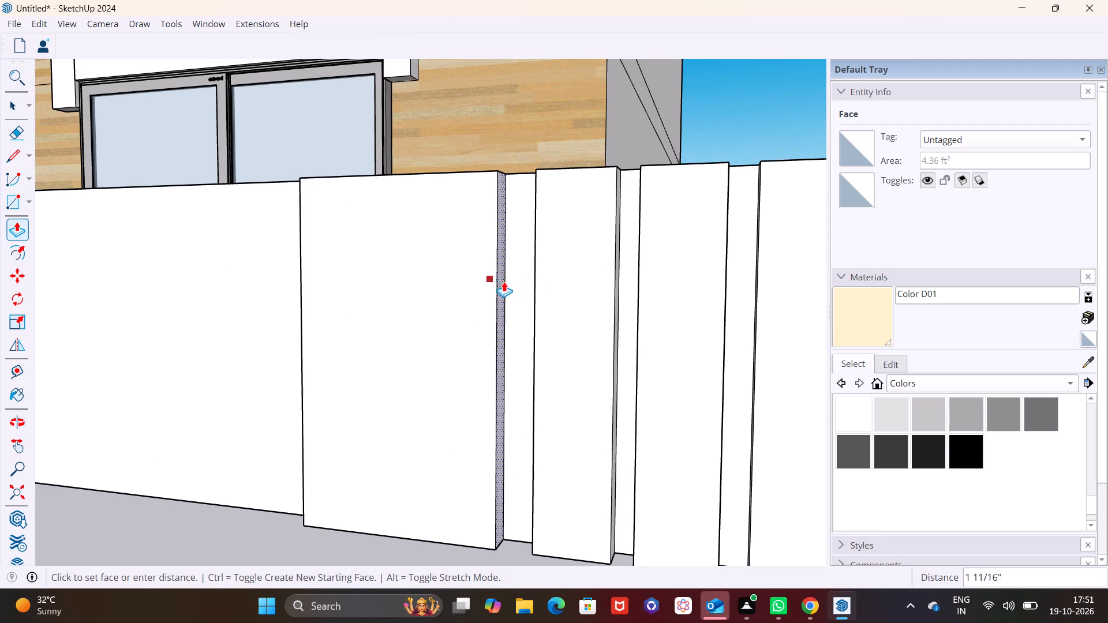
click(519, 284)
Push/Pull the wide pier's outer side face, next to the plain wall, inward to make the pier narrower.
scroll(347, 313, down, 3)
middle_drag(347, 313, 377, 318)
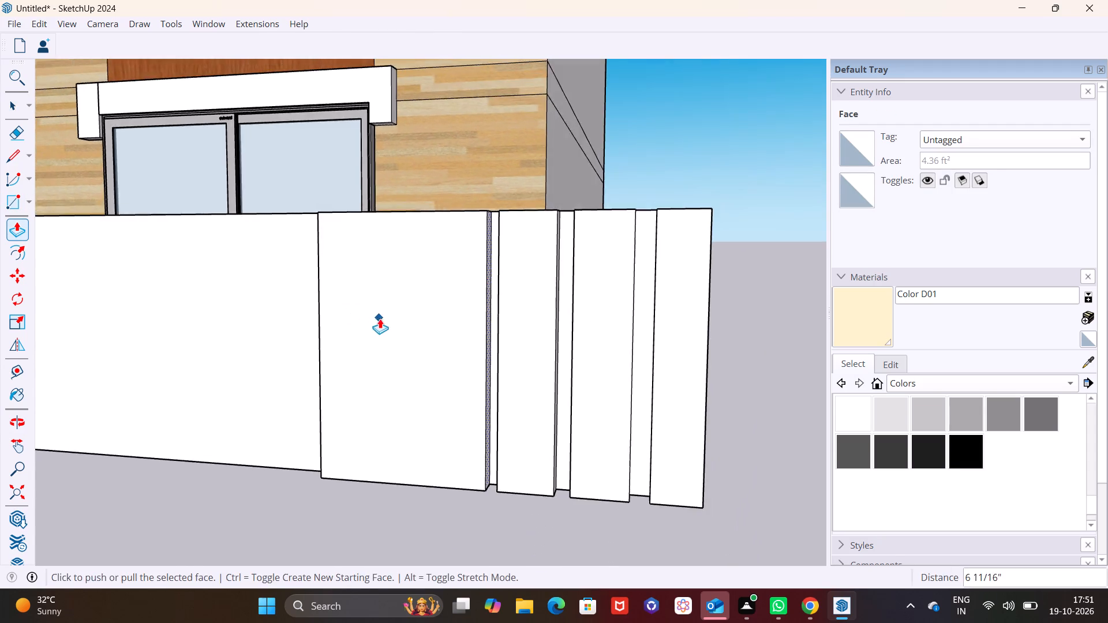
scroll(380, 318, down, 4)
middle_drag(405, 320, 646, 350)
middle_drag(504, 353, 708, 397)
scroll(504, 353, down, 1)
key(space)
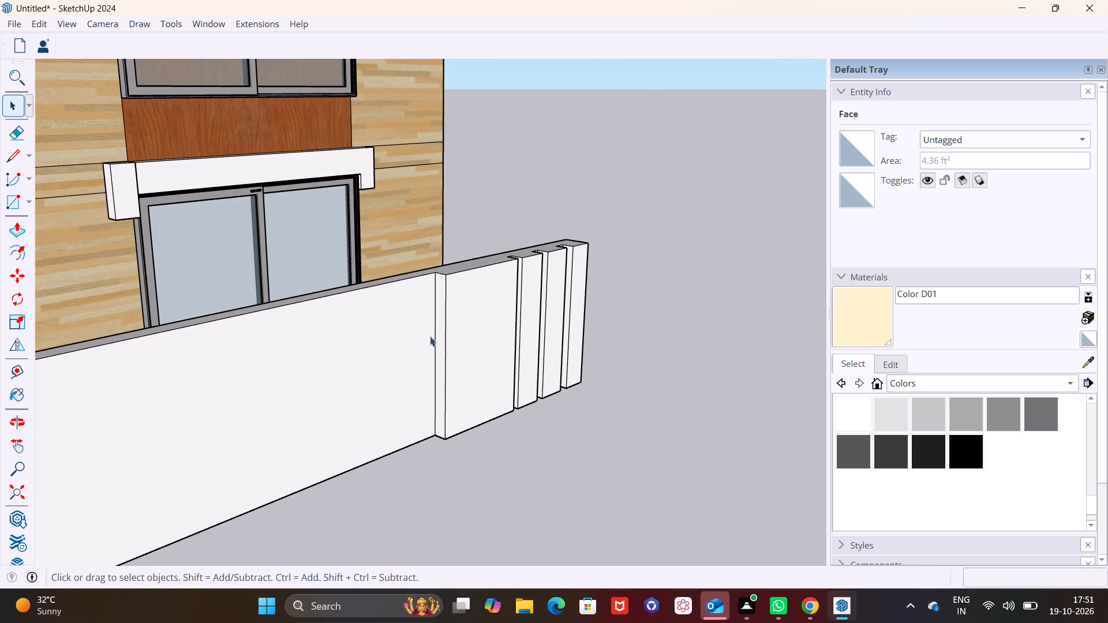
click(441, 332)
click(22, 237)
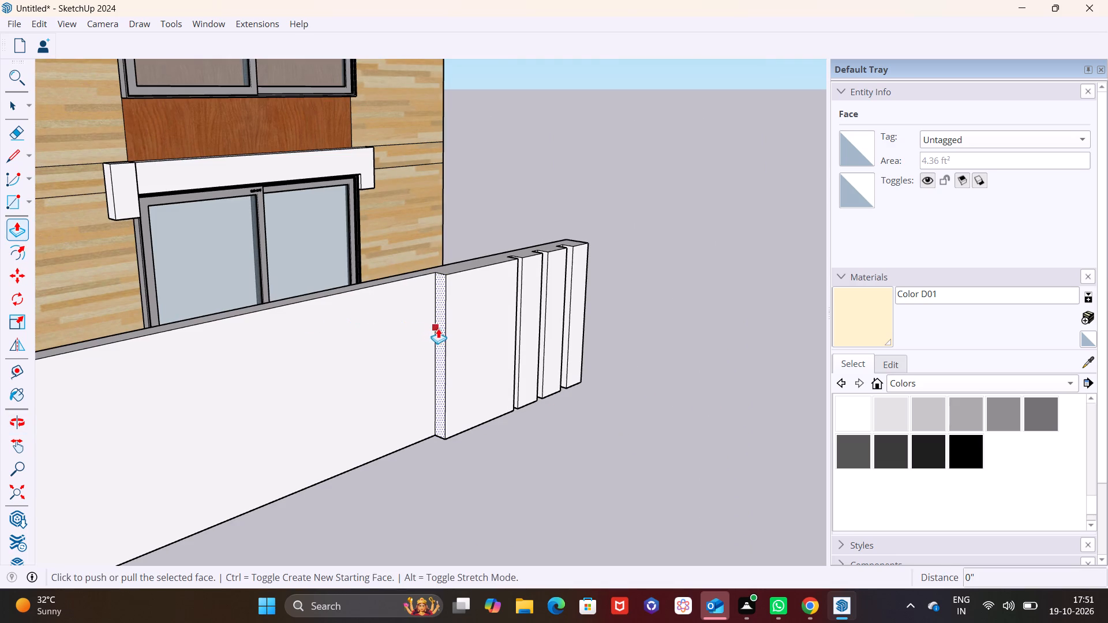
click(439, 328)
click(458, 320)
key(space)
click(536, 434)
Push/Pull the middle pier's side face away from the third pier to make the middle pier narrower.
scroll(537, 424, down, 2)
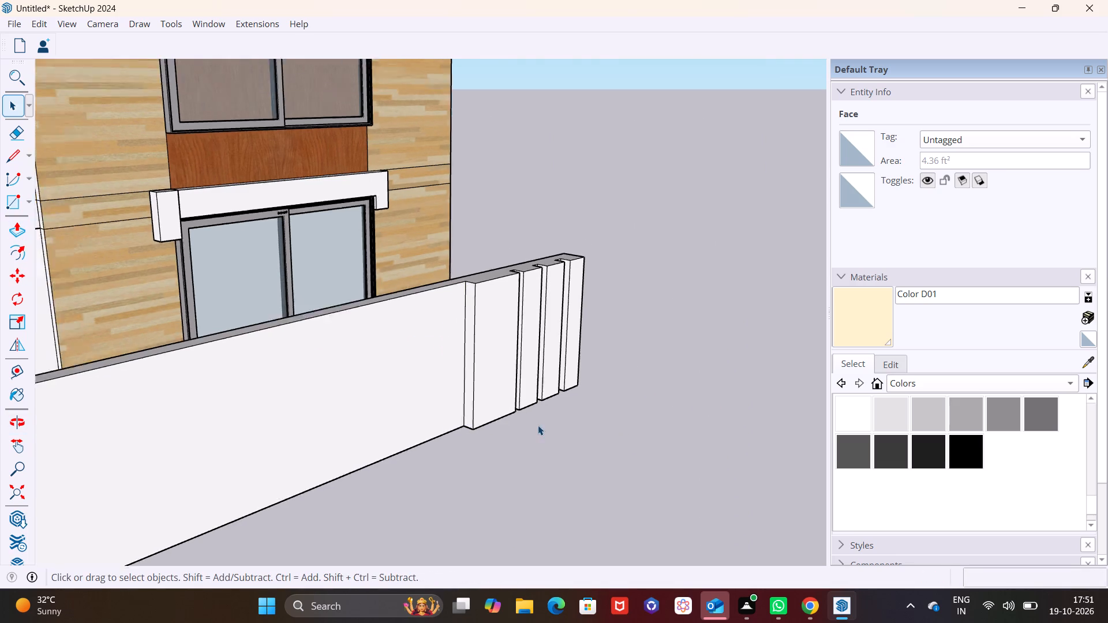
scroll(538, 425, down, 1)
middle_drag(538, 427, 362, 397)
middle_drag(535, 482, 457, 445)
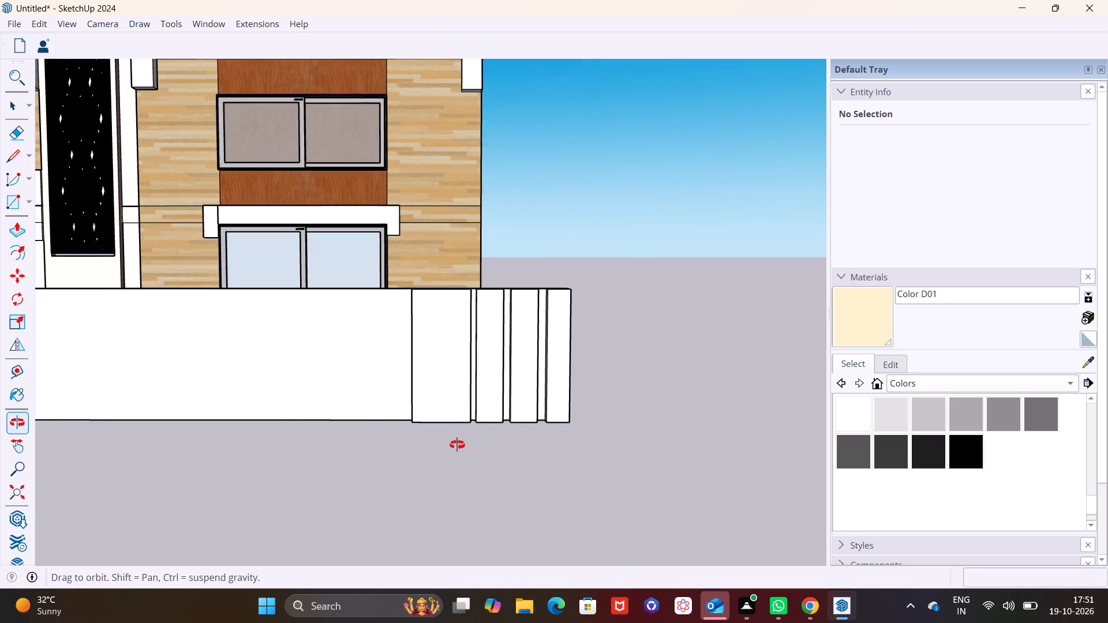
middle_drag(457, 445, 454, 444)
scroll(538, 342, up, 6)
scroll(552, 347, down, 5)
middle_drag(521, 356, 511, 418)
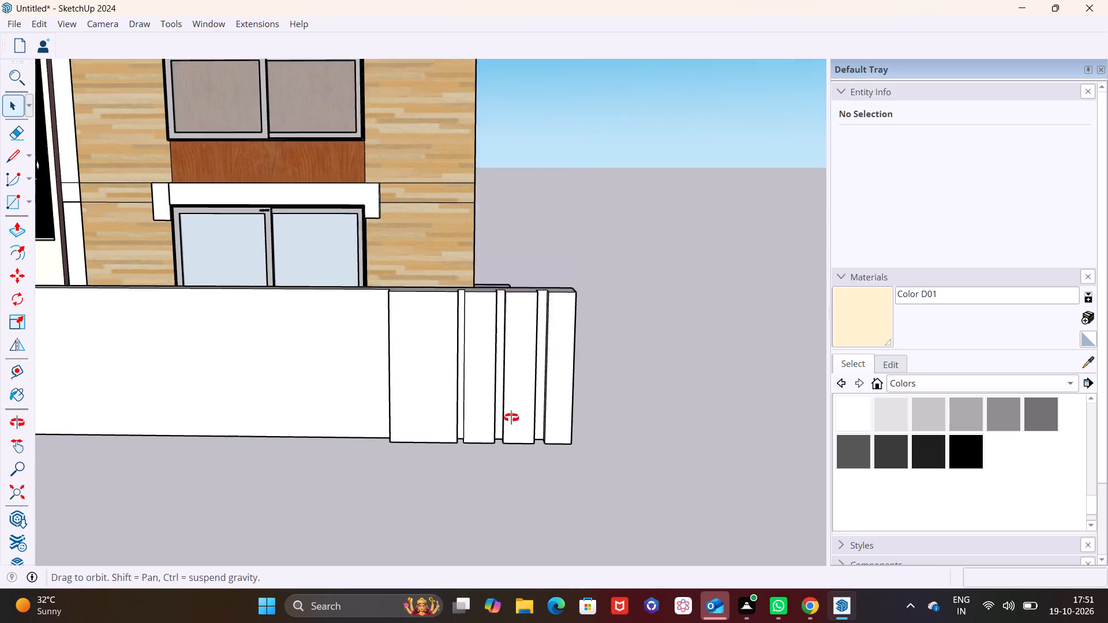
middle_drag(511, 418, 529, 508)
scroll(526, 327, up, 4)
middle_drag(515, 362, 639, 348)
middle_drag(657, 371, 683, 375)
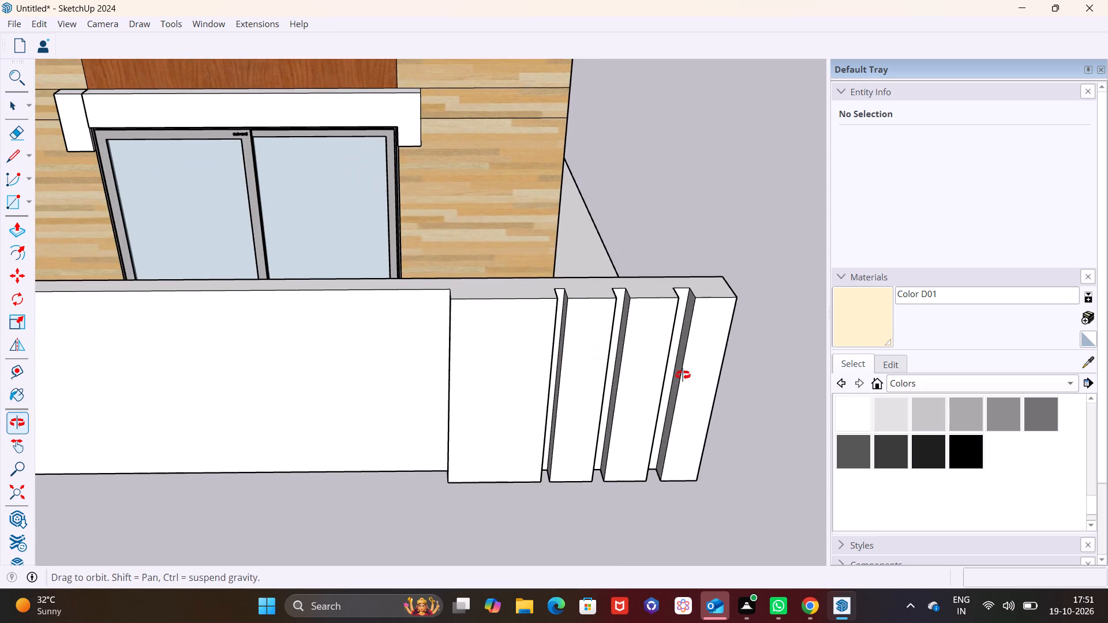
middle_drag(683, 375, 746, 376)
scroll(603, 329, up, 3)
click(623, 315)
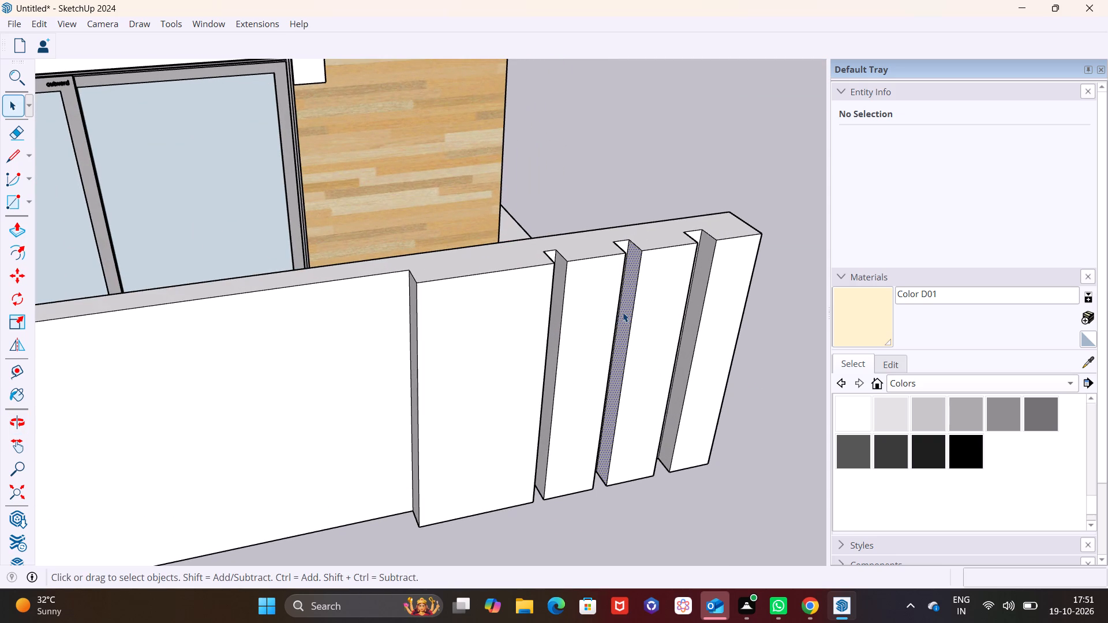
drag(16, 226, 23, 226)
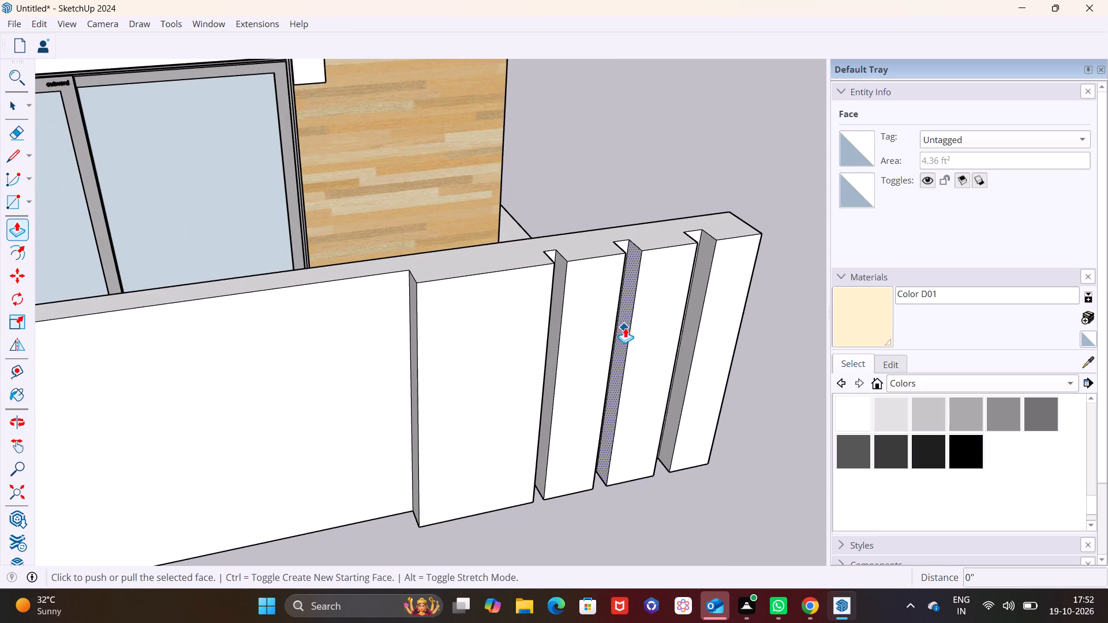
click(625, 328)
click(646, 322)
Push/Pull the third pier's side face toward the middle pier, leaving only a narrow gap, and adjust it by 1 7/16".
middle_drag(601, 339, 544, 339)
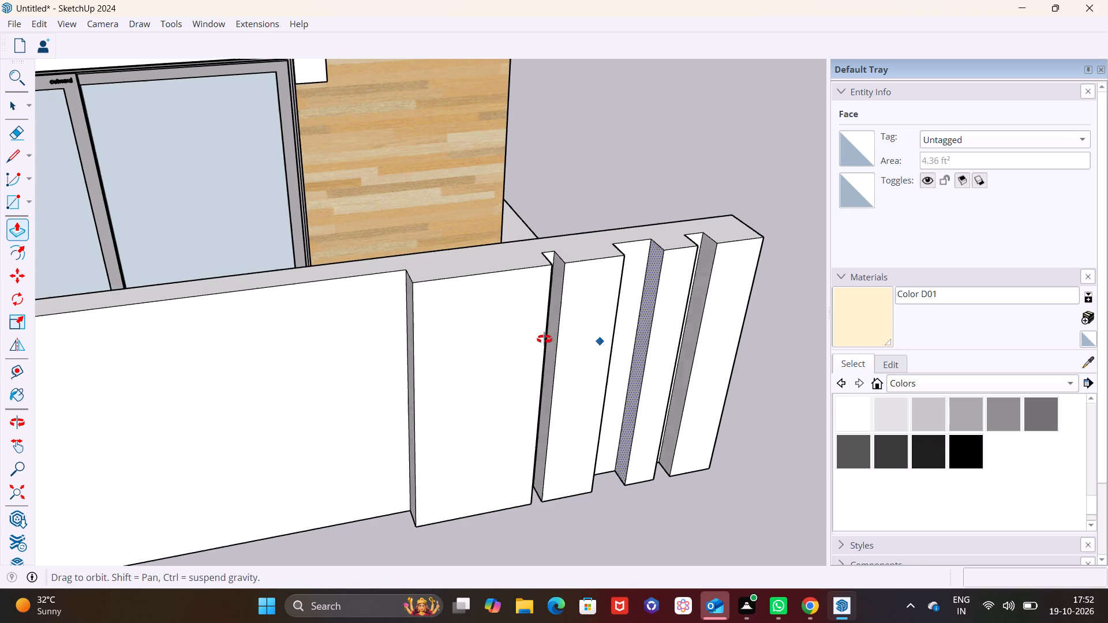
middle_drag(544, 339, 326, 328)
scroll(512, 351, up, 2)
key(space)
click(503, 357)
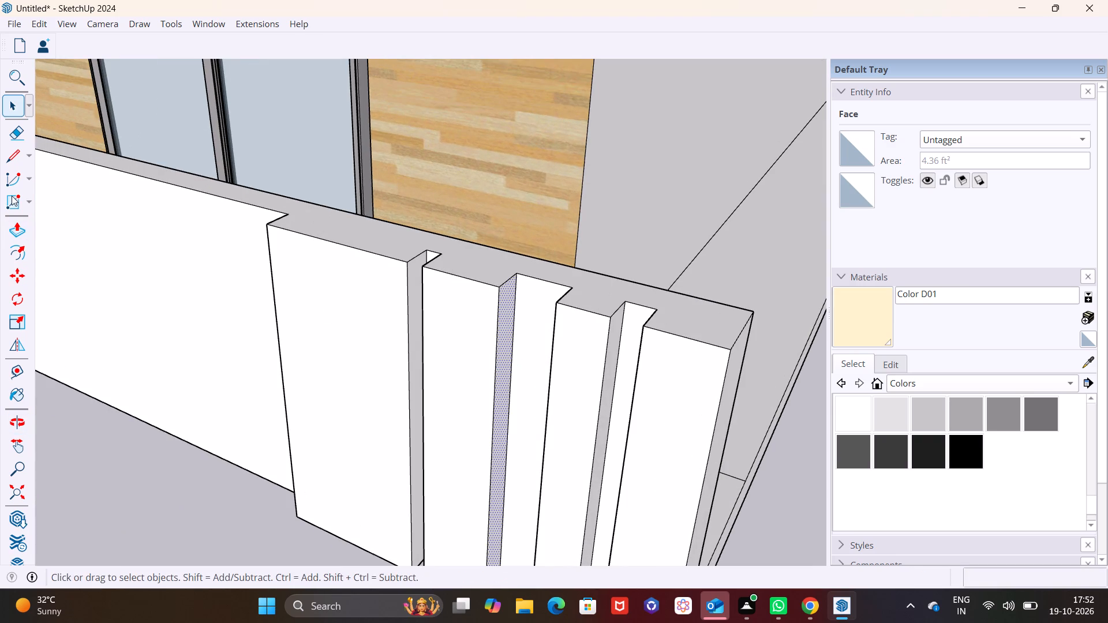
click(12, 222)
click(501, 322)
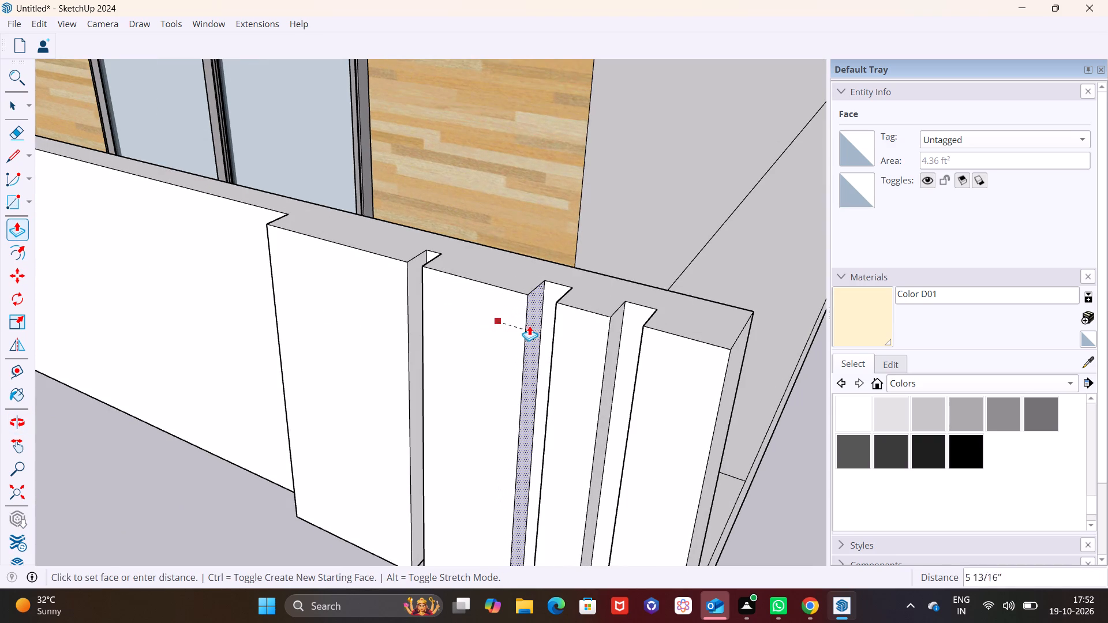
click(537, 325)
click(542, 337)
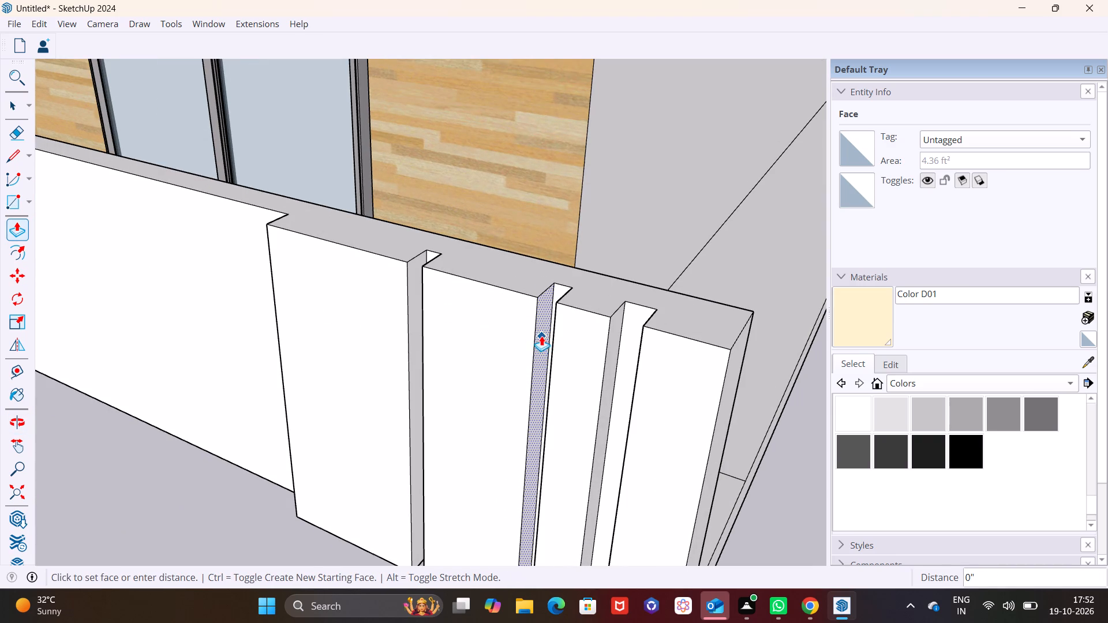
click(536, 333)
Push/Pull the third pier's side face away from the wide pier to make the third pier narrower.
scroll(465, 341, down, 4)
middle_drag(462, 342, 715, 339)
scroll(715, 339, down, 1)
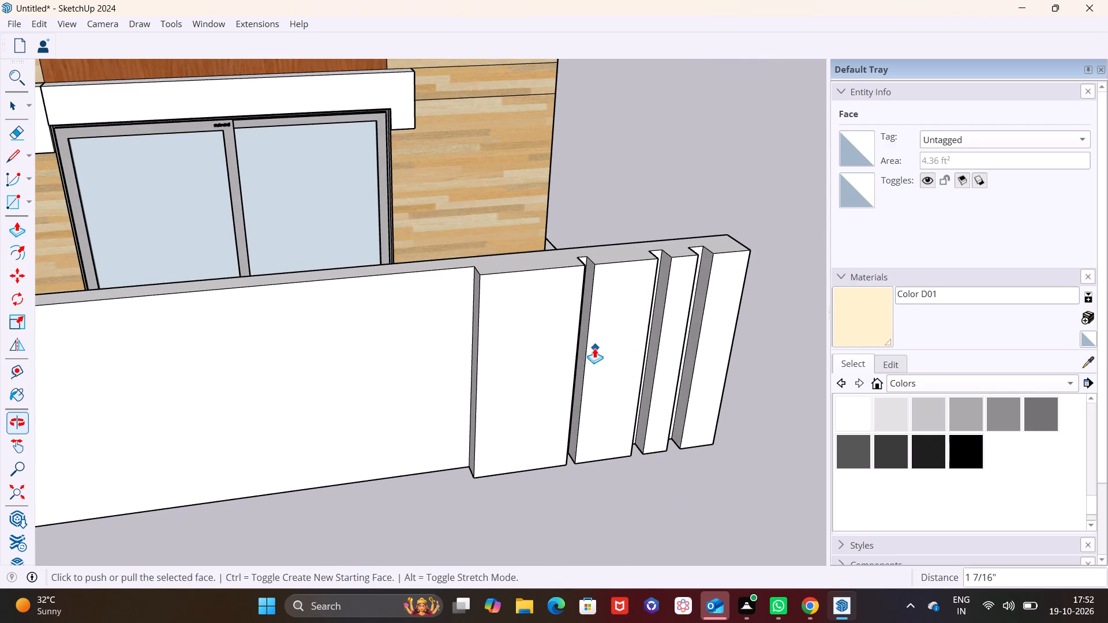
key(space)
click(584, 338)
drag(8, 234, 14, 234)
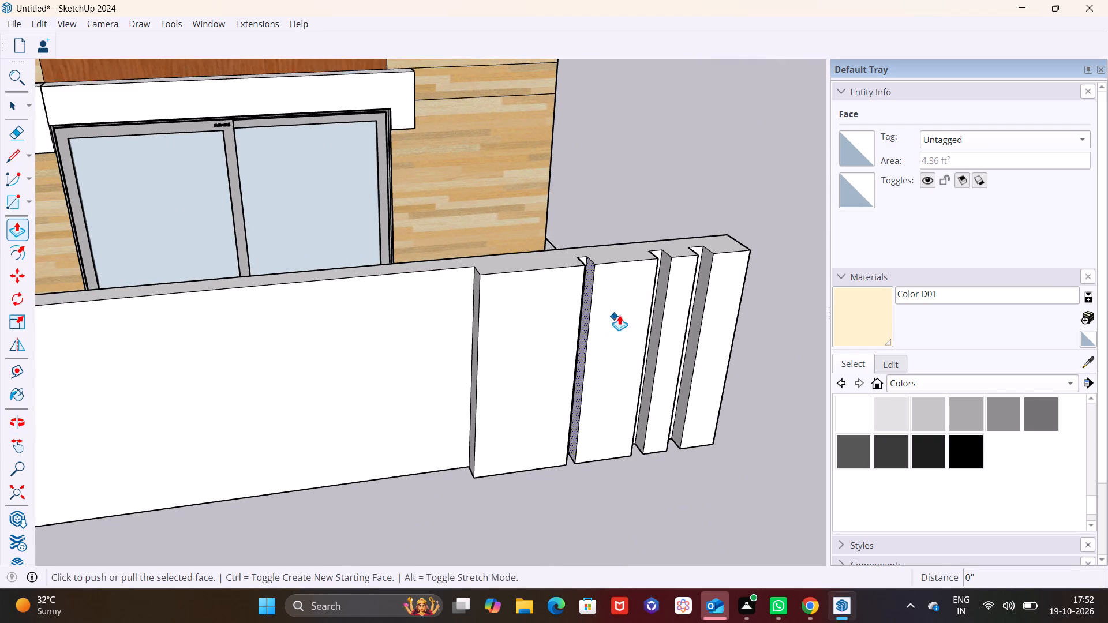
scroll(619, 315, up, 5)
click(570, 303)
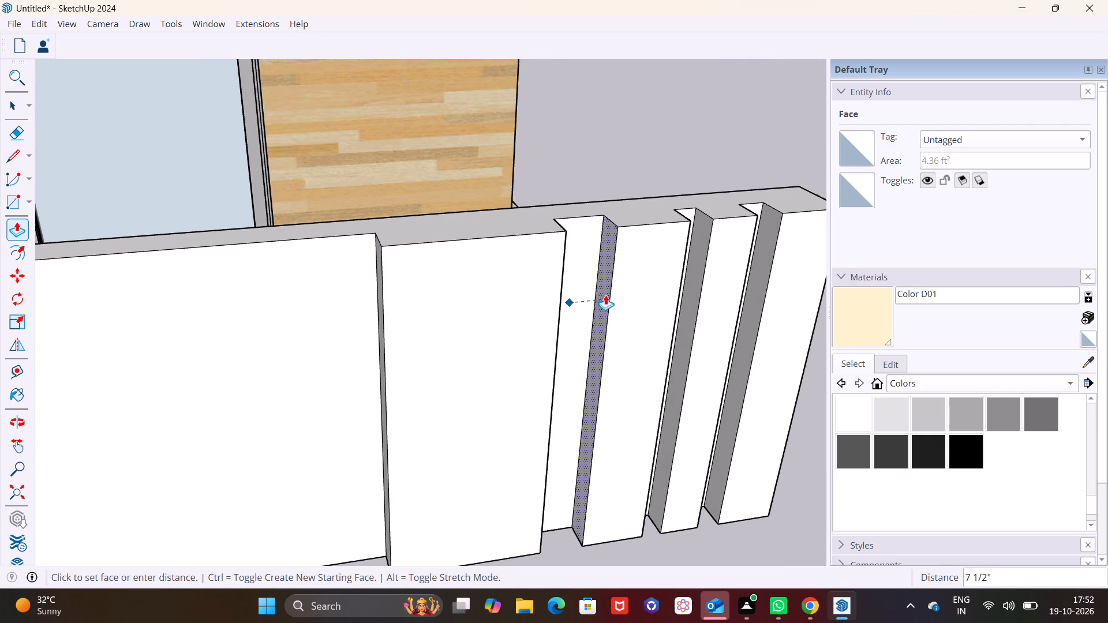
click(623, 291)
Push/Pull the wide pier's side face 1' 1/16" toward the third pier to close up the widened gap.
middle_drag(649, 324, 410, 258)
key(space)
click(450, 291)
drag(10, 224, 16, 230)
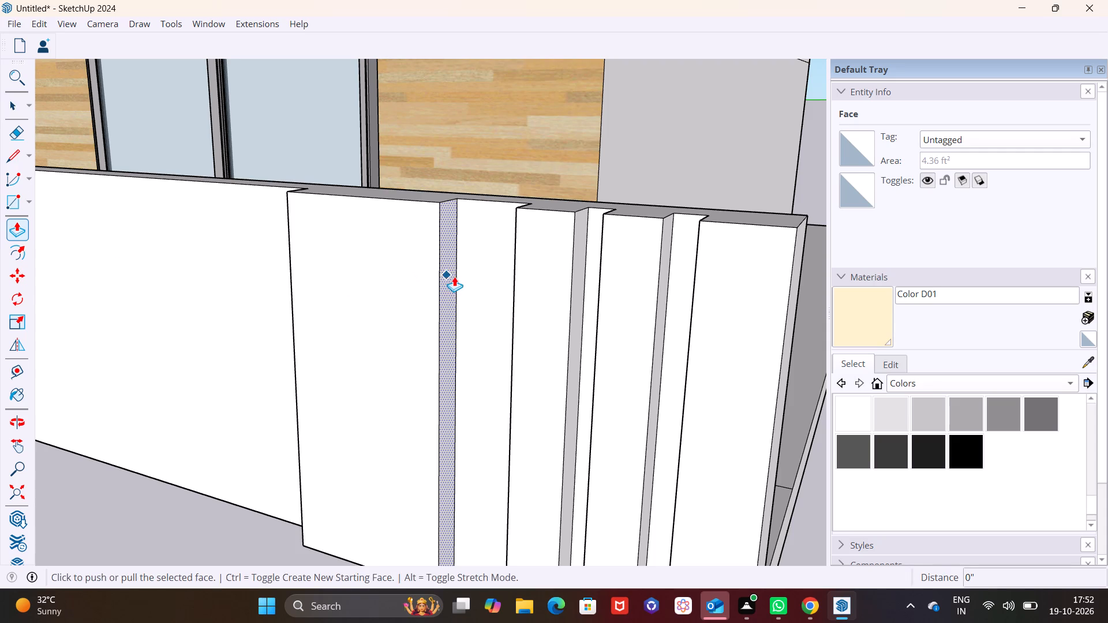
click(452, 278)
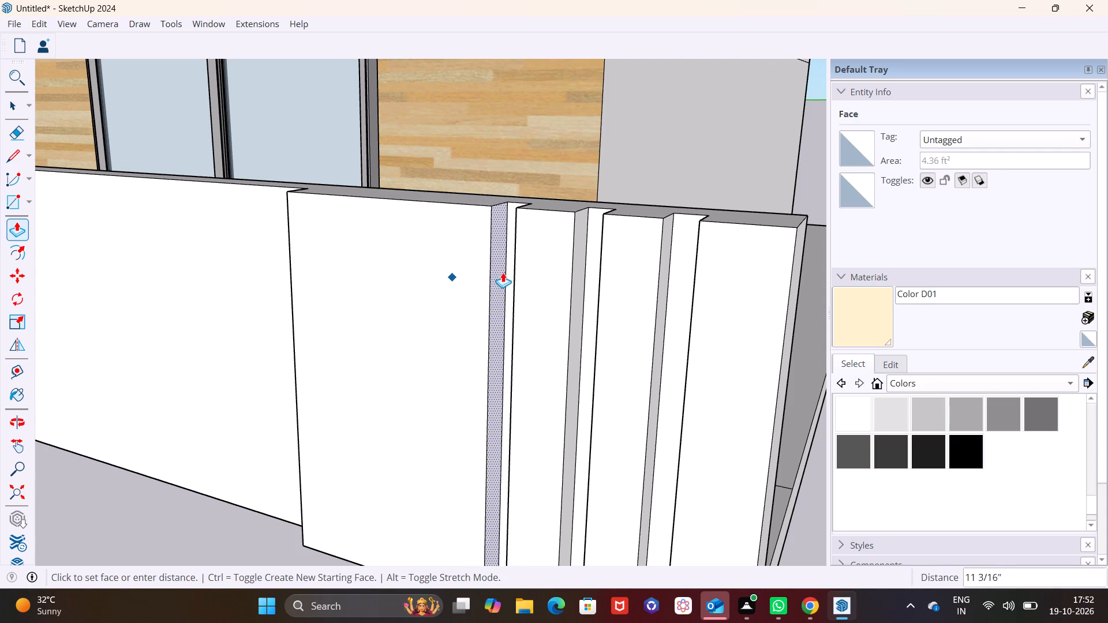
click(507, 272)
Push/Pull the wide pier's outer side face, next to the plain wall, inward 1' 7 3/8" to narrow the pier.
scroll(409, 294, down, 5)
middle_drag(413, 298, 643, 304)
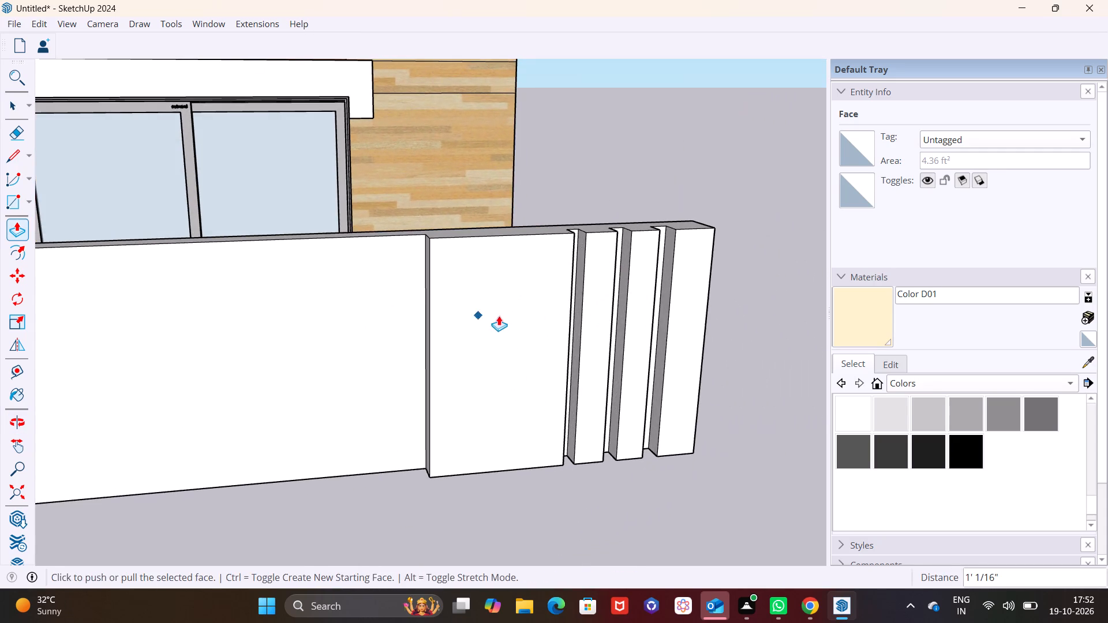
middle_drag(499, 316, 642, 332)
key(space)
click(471, 328)
click(20, 223)
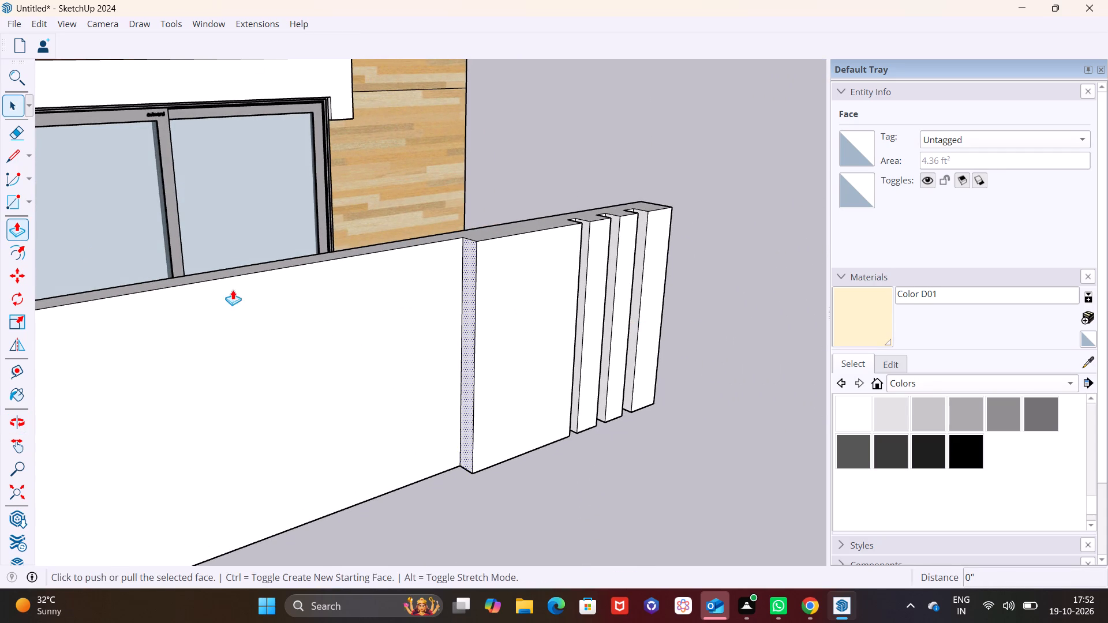
click(467, 306)
click(508, 294)
key(space)
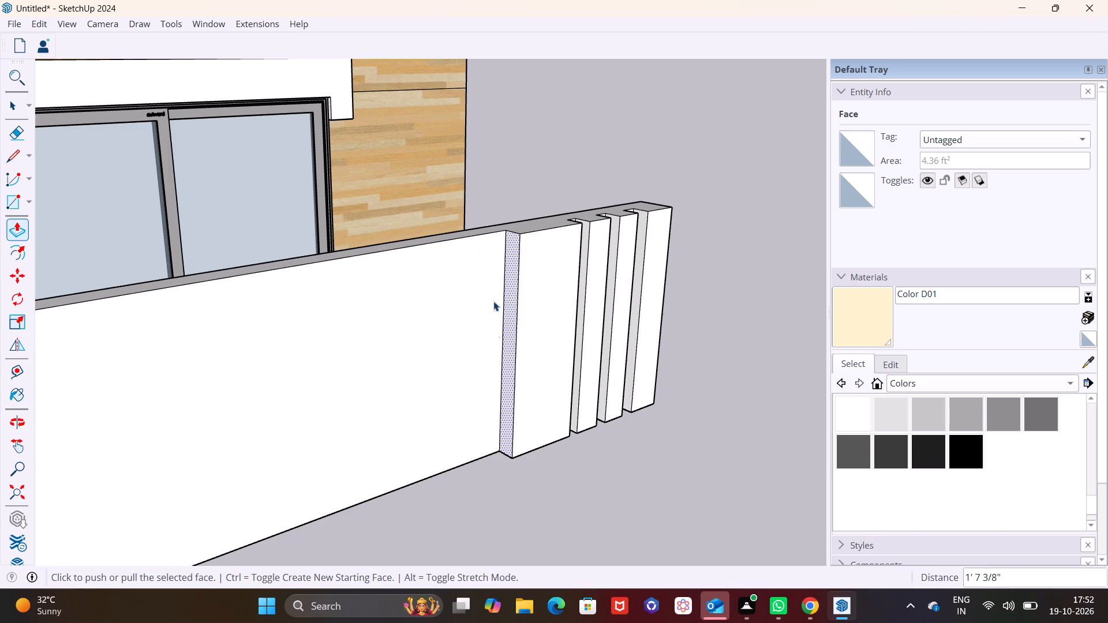
Push/Pull the end pier's side face 3 13/16" inward, away from the middle pier, to make the end pier narrower.
scroll(486, 337, down, 4)
middle_drag(525, 336, 210, 235)
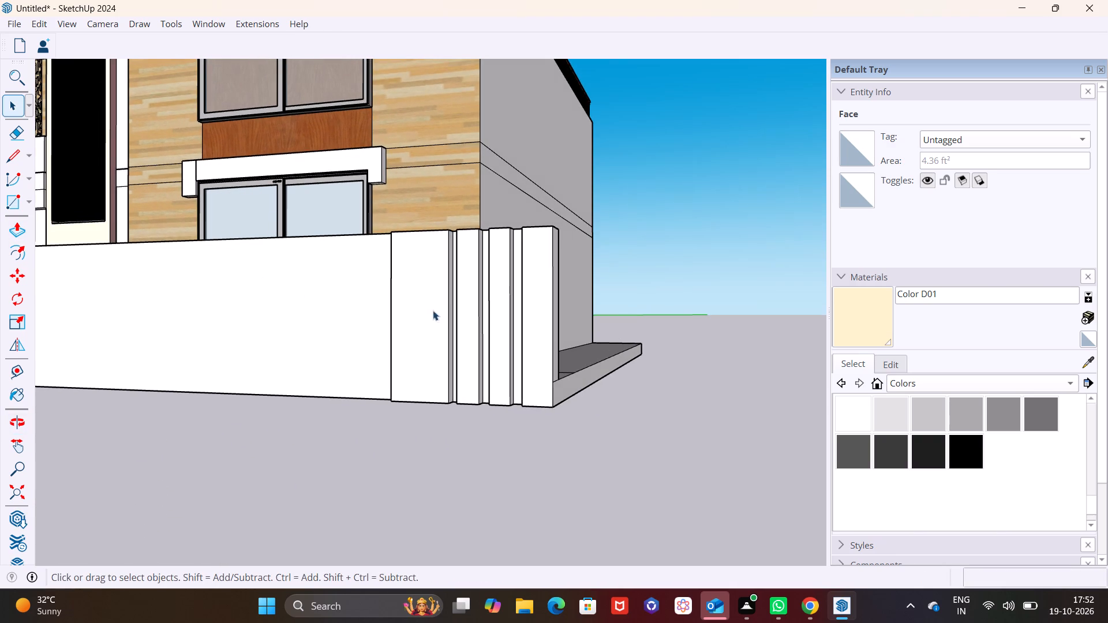
middle_drag(474, 310, 548, 331)
scroll(574, 307, up, 2)
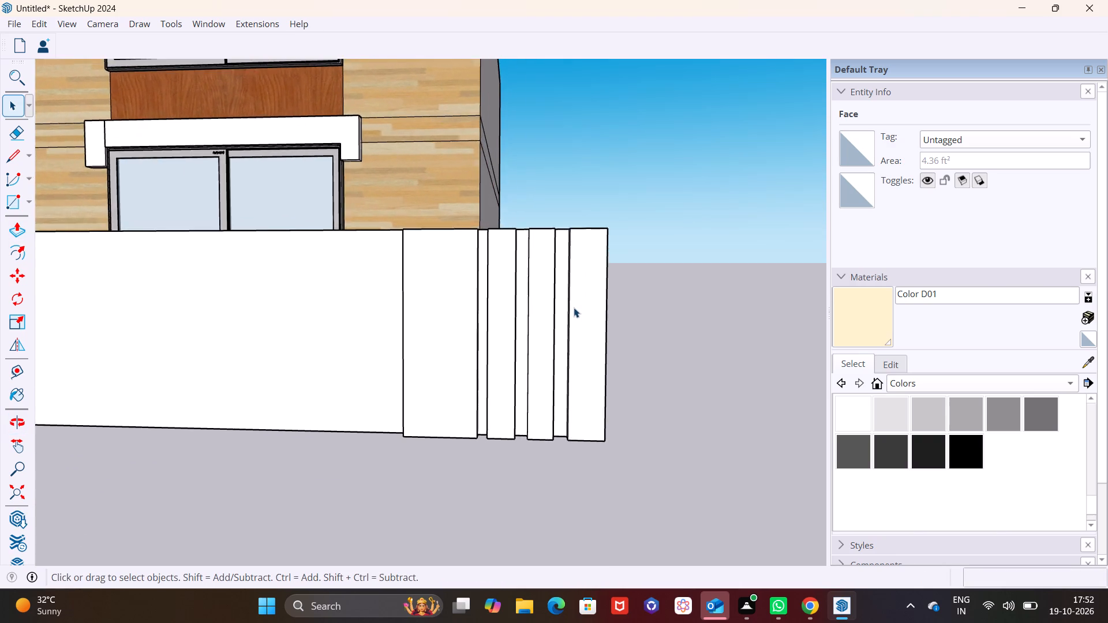
scroll(574, 307, up, 2)
middle_drag(567, 307, 661, 365)
click(579, 307)
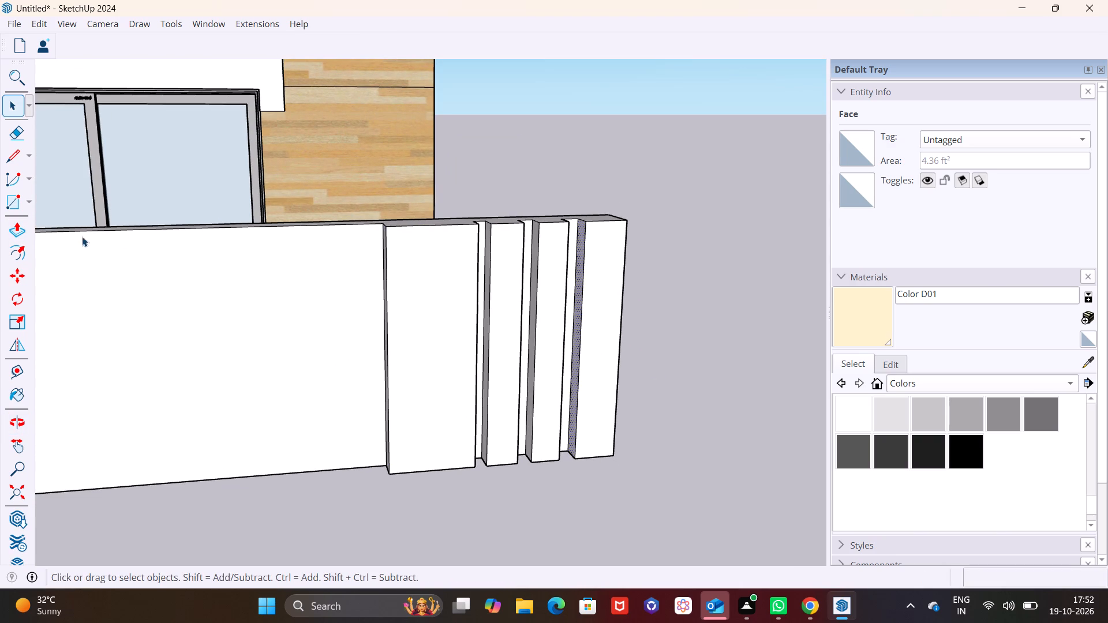
drag(24, 235, 44, 234)
scroll(703, 309, up, 3)
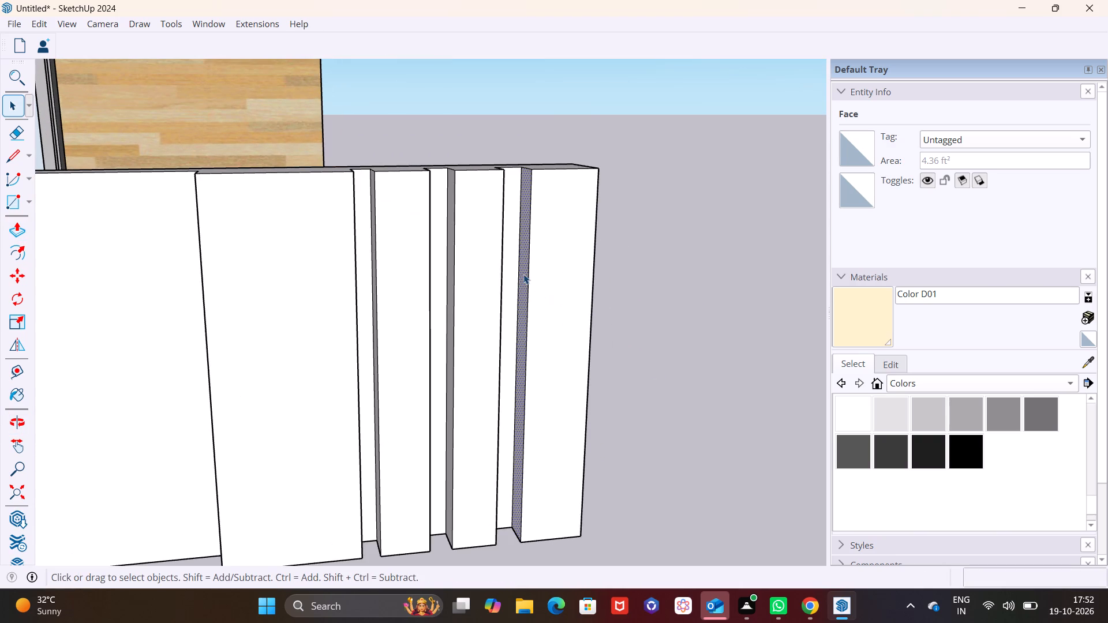
click(16, 232)
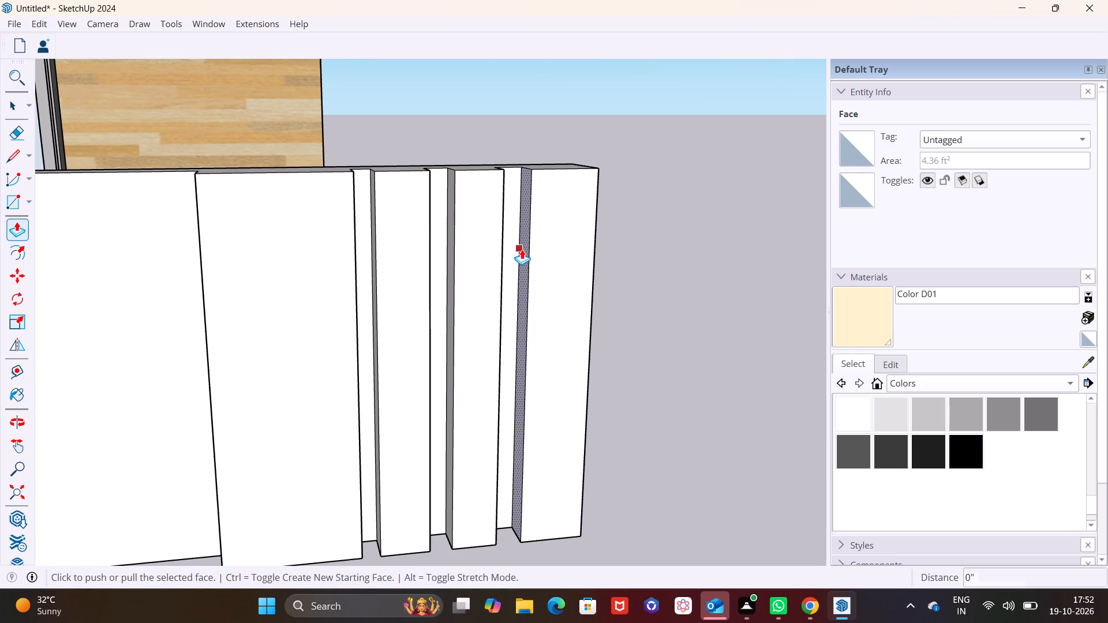
click(522, 249)
click(536, 244)
Push/Pull the middle pier's side face toward the end pier to narrow the gap between them, and clear the selection.
middle_drag(543, 247, 340, 246)
scroll(510, 284, up, 1)
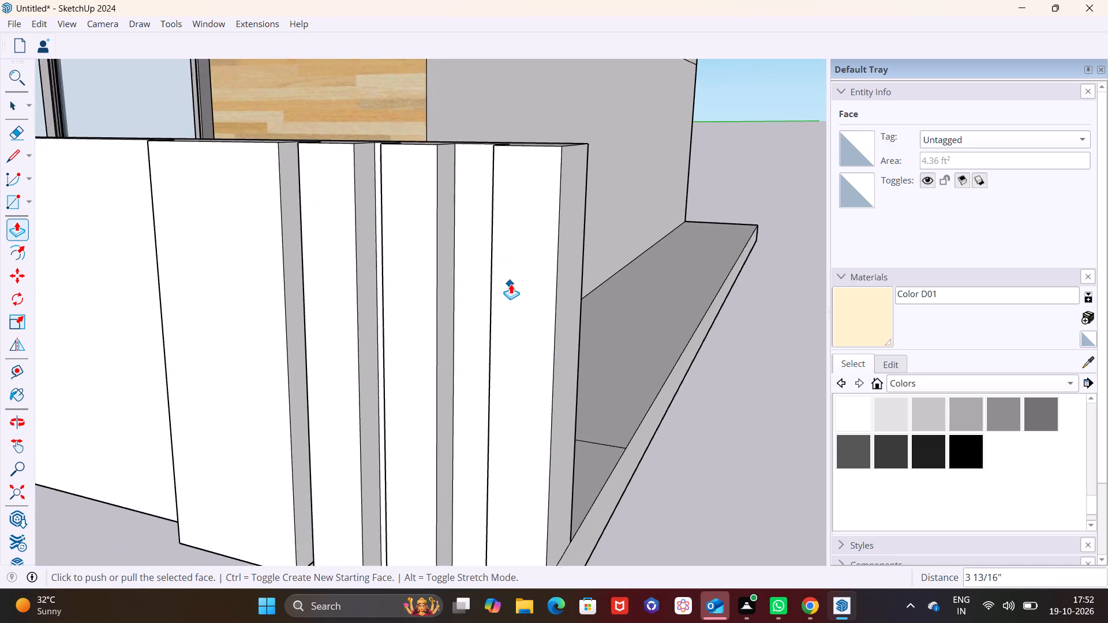
scroll(511, 284, up, 2)
click(445, 277)
key(space)
click(439, 279)
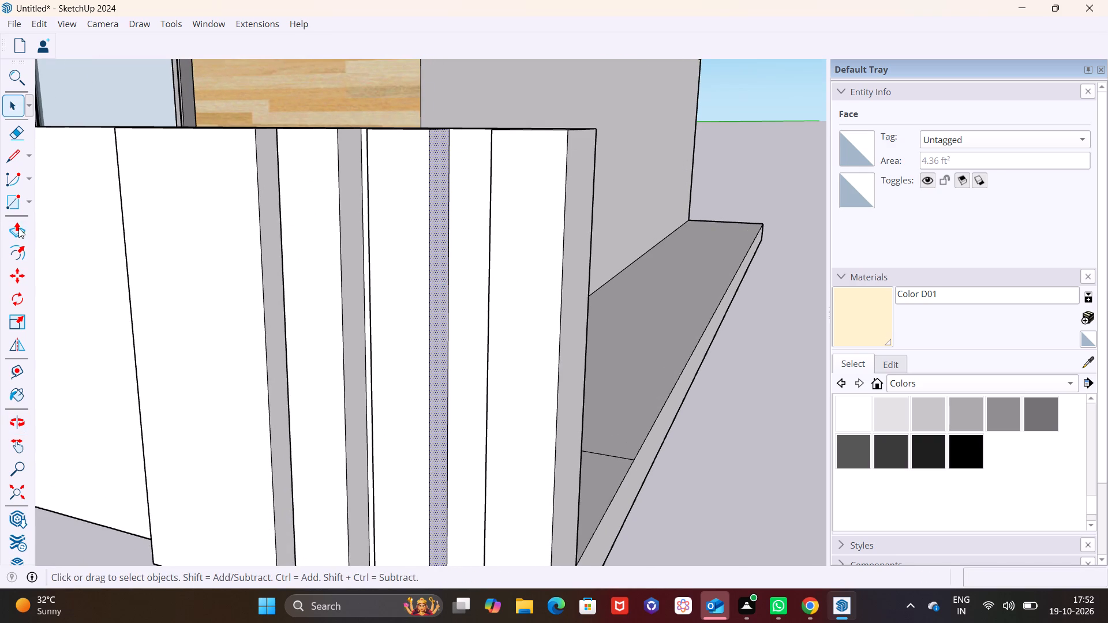
drag(17, 227, 33, 227)
key(space)
click(21, 228)
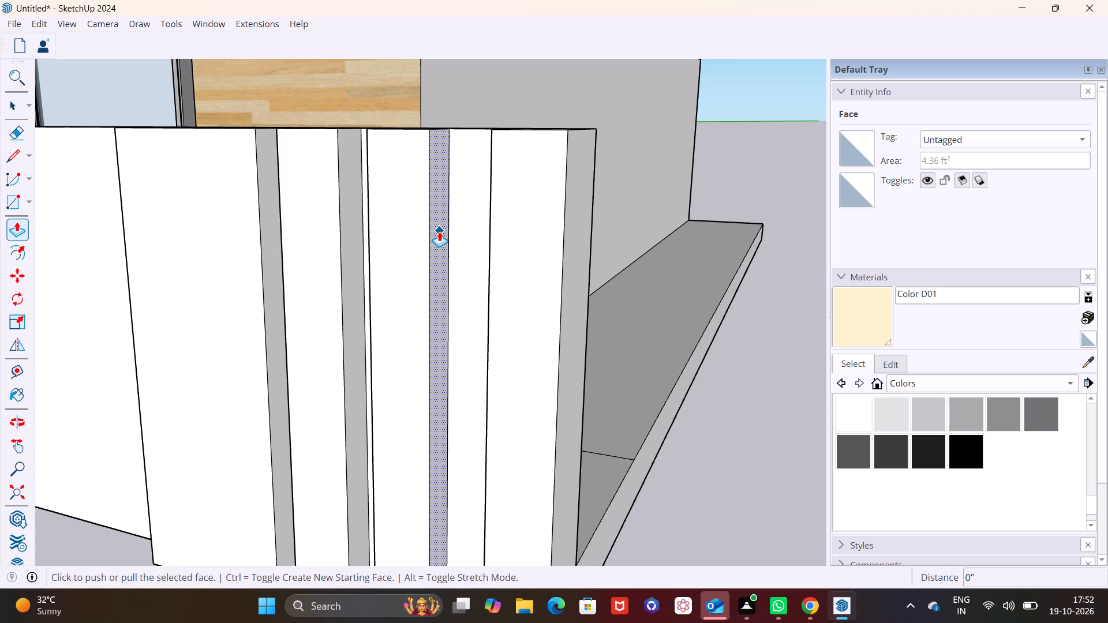
click(445, 231)
click(471, 232)
scroll(479, 237, down, 9)
middle_drag(495, 279, 612, 288)
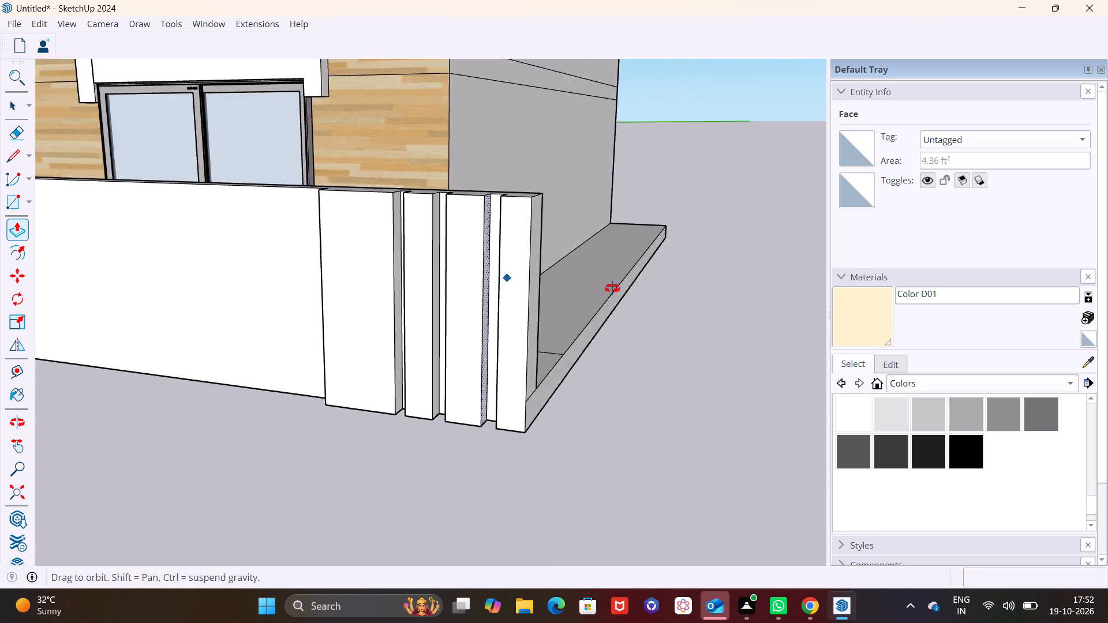
middle_drag(612, 288, 657, 271)
key(space)
click(656, 330)
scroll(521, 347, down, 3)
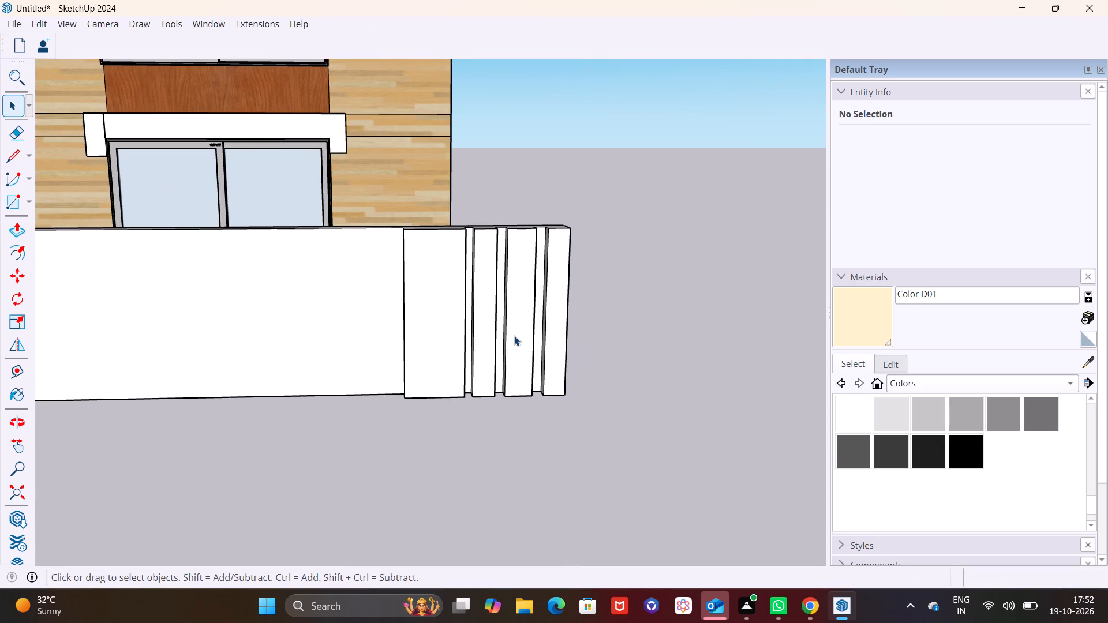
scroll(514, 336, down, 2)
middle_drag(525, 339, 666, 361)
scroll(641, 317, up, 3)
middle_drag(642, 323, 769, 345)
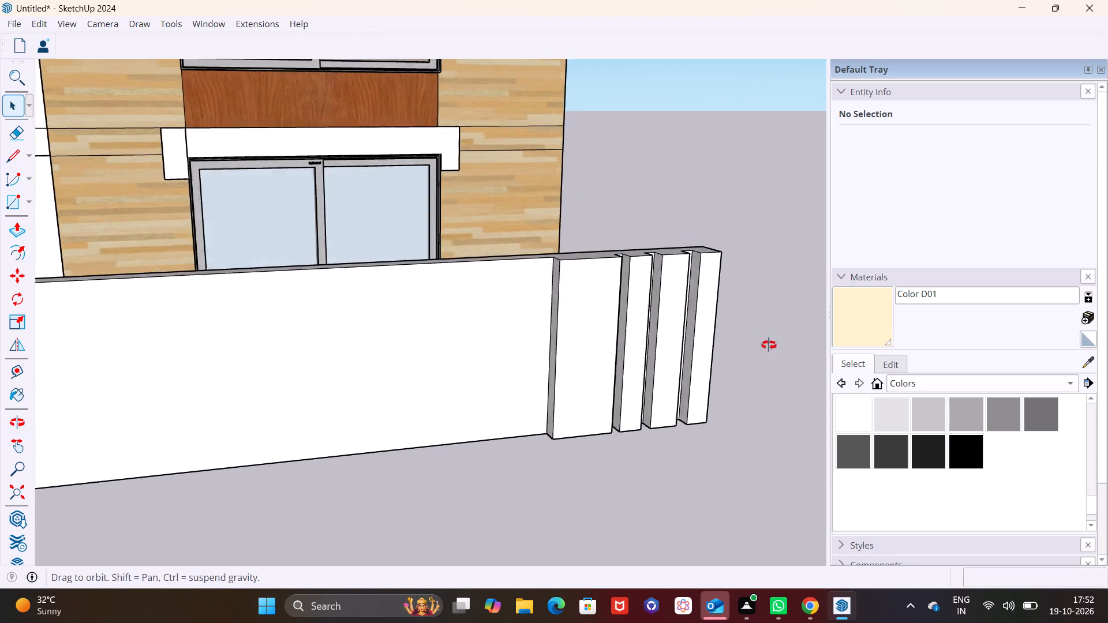
Push/Pull the wide pier's outer side face about 1' toward the plain wall to widen the pier, and clear the selection.
middle_drag(769, 345, 829, 345)
scroll(537, 321, up, 3)
click(565, 309)
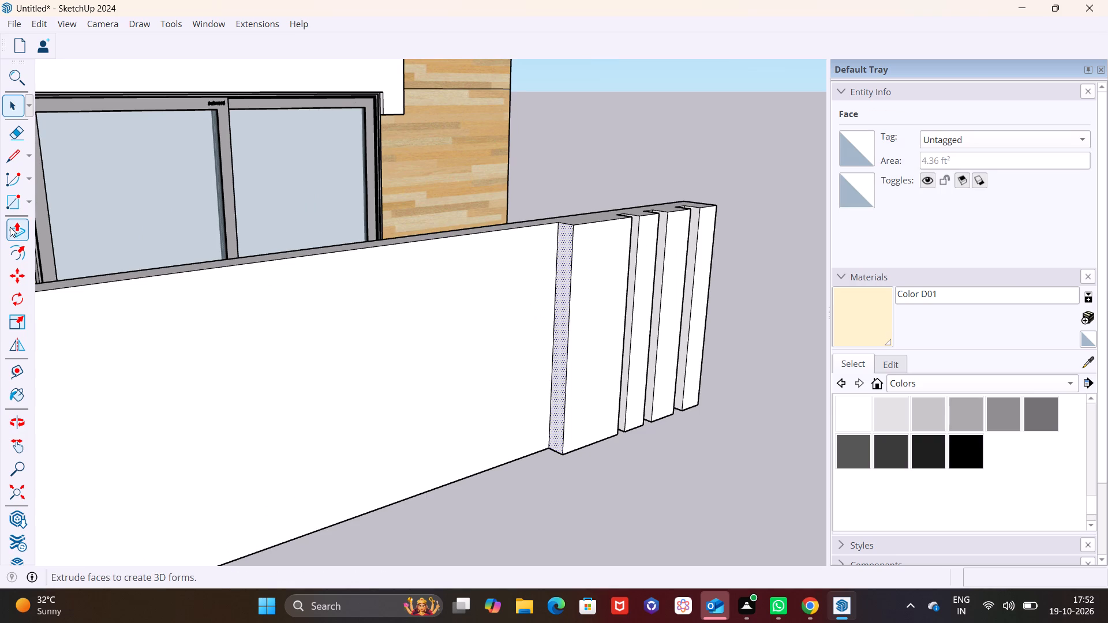
click(10, 227)
click(563, 315)
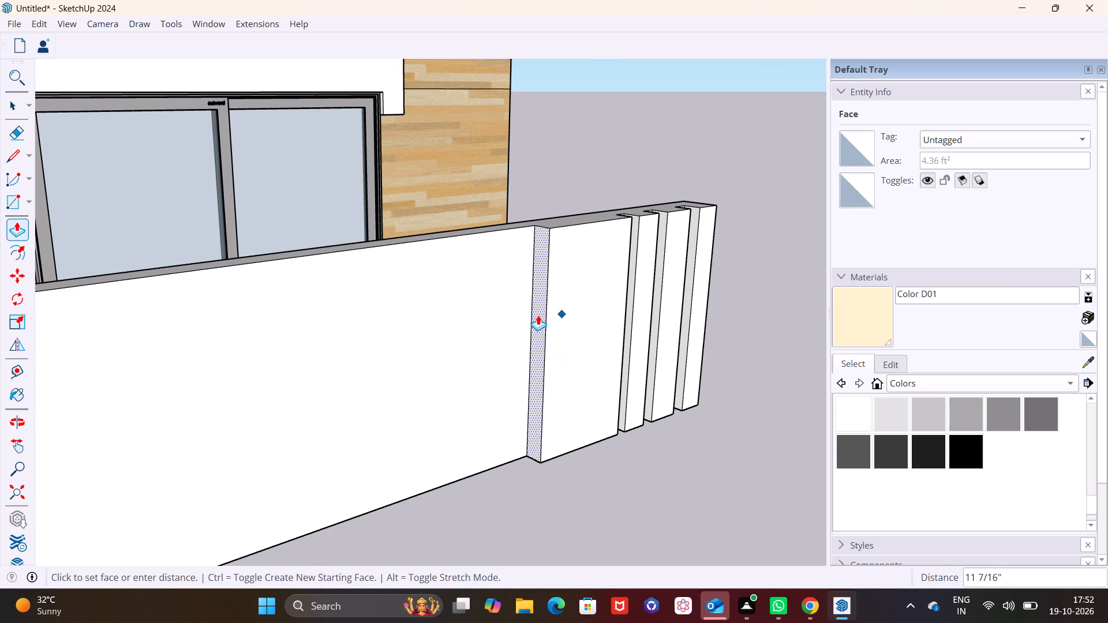
click(533, 317)
key(space)
click(560, 478)
Draw a rectangle about 13' 5 5/8" by 1' 3 1/16" along the base of the plain wall, starting at the wide pier's bottom corner.
scroll(560, 457, down, 2)
middle_drag(554, 449, 465, 407)
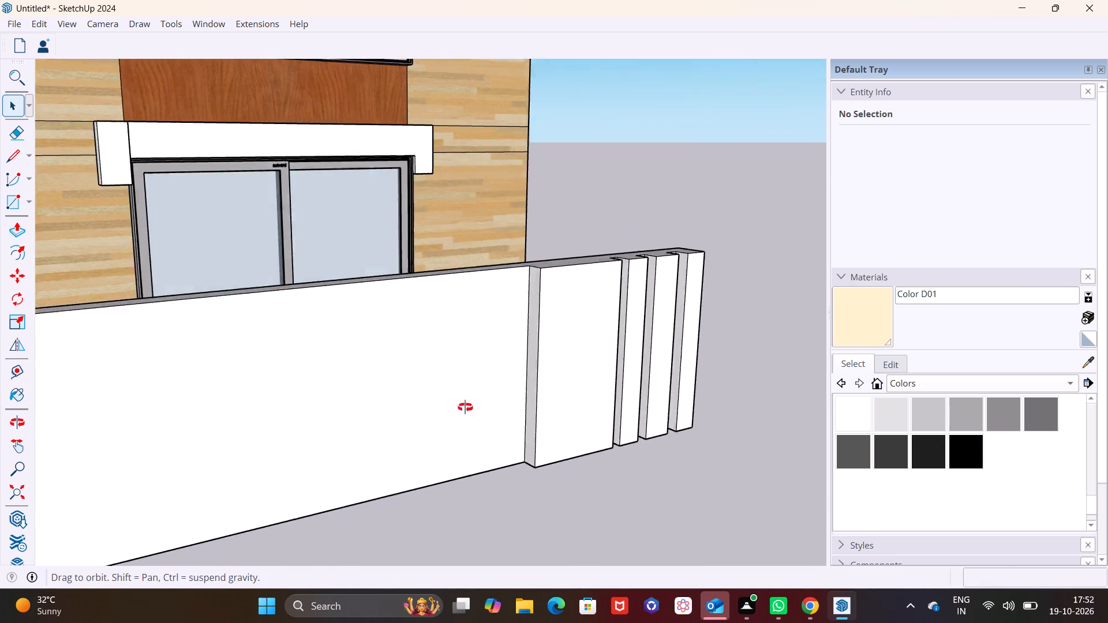
middle_drag(465, 407, 418, 396)
scroll(457, 372, down, 5)
shift+middle_drag(489, 380, 699, 379)
middle_drag(651, 378, 623, 384)
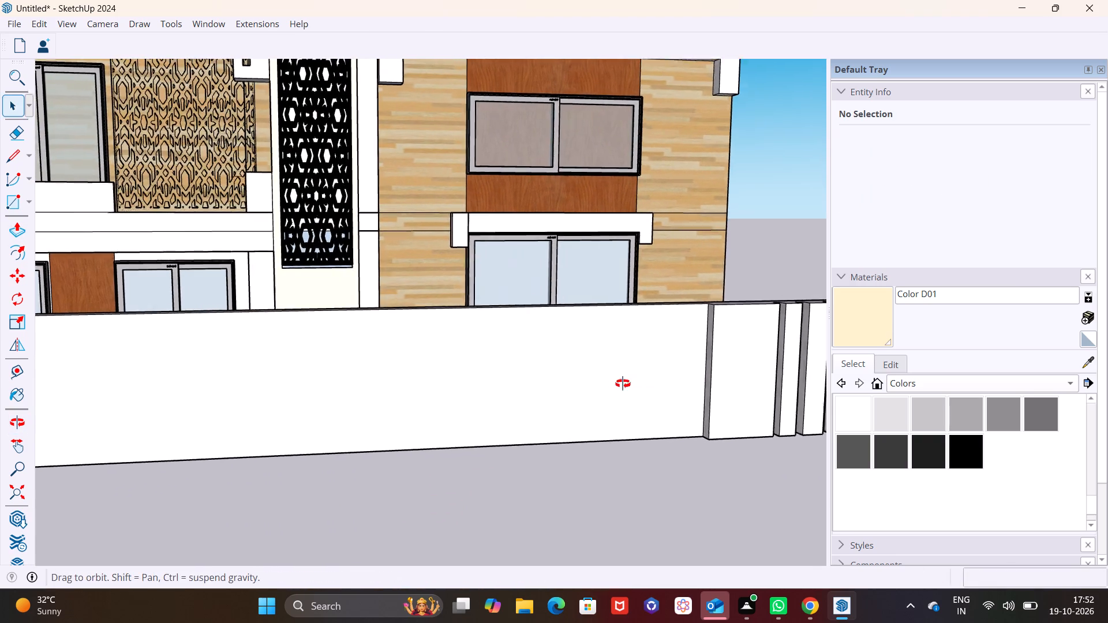
middle_drag(623, 384, 594, 382)
scroll(590, 369, down, 1)
middle_drag(616, 367, 555, 298)
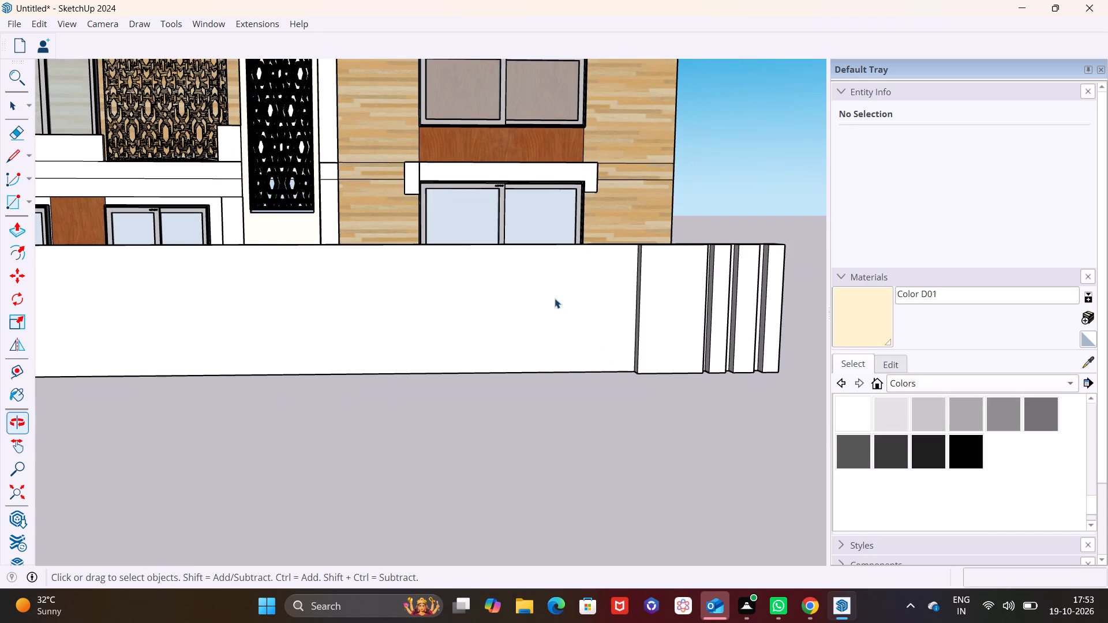
click(26, 200)
click(38, 228)
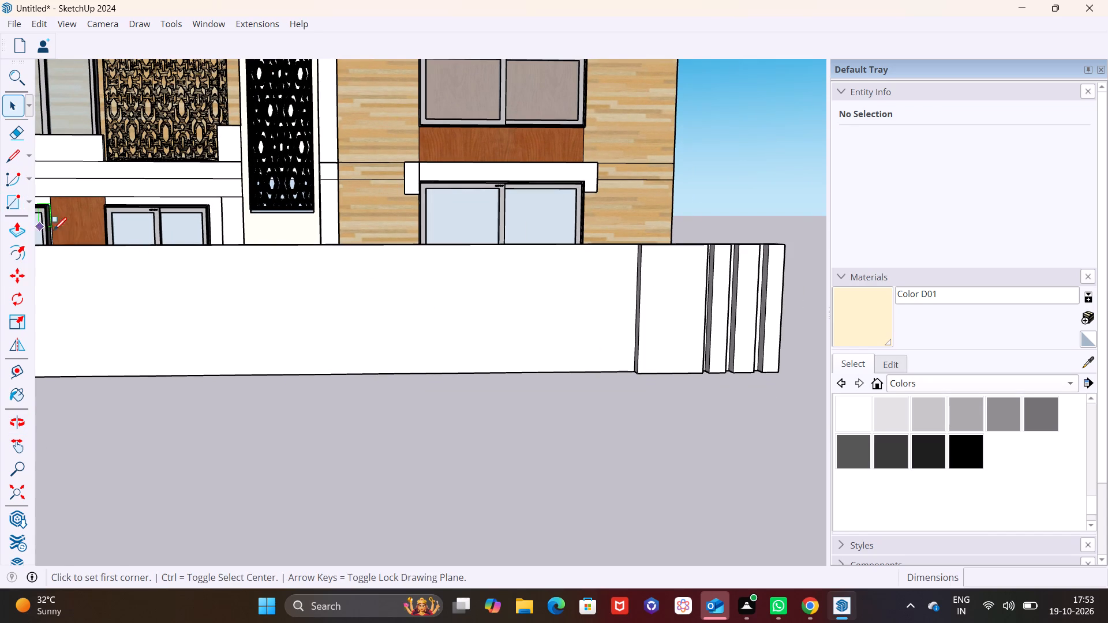
scroll(697, 398, up, 4)
shift+middle_drag(594, 370, 676, 450)
scroll(676, 440, up, 3)
middle_drag(669, 437, 672, 487)
click(704, 460)
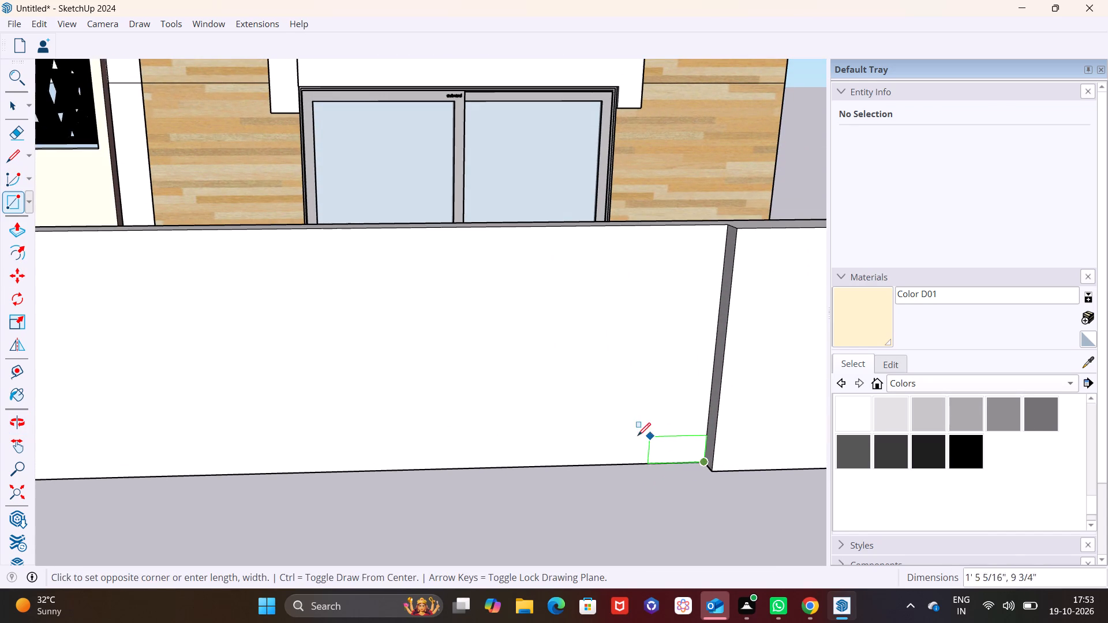
click(249, 434)
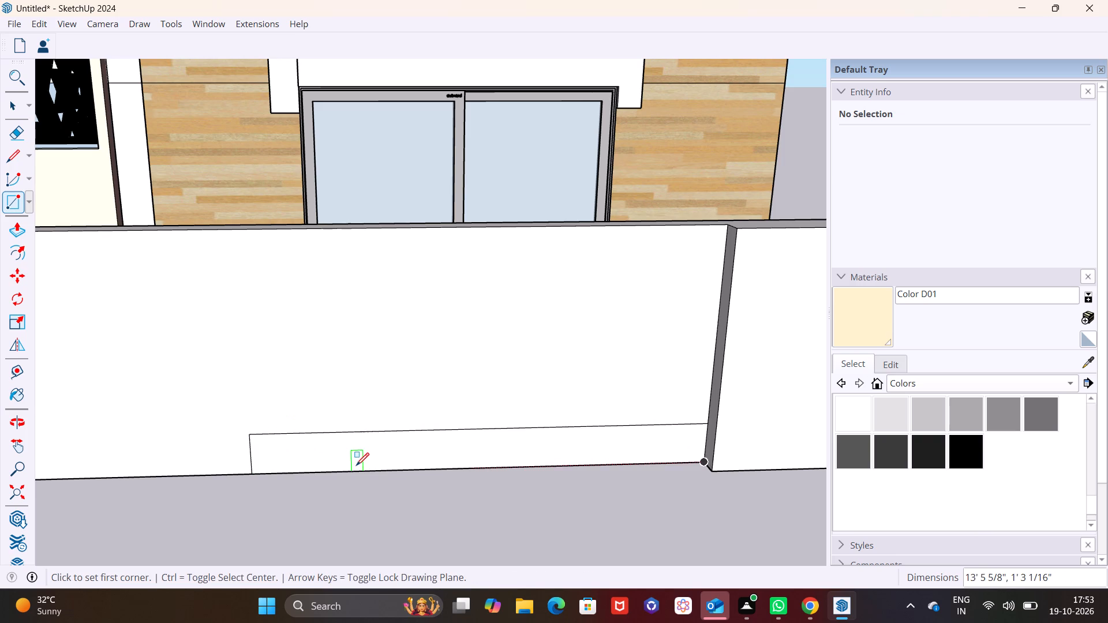
Push/Pull the base rectangle about 4 3/16" outward from the wall to form a projecting base band.
key(space)
click(359, 461)
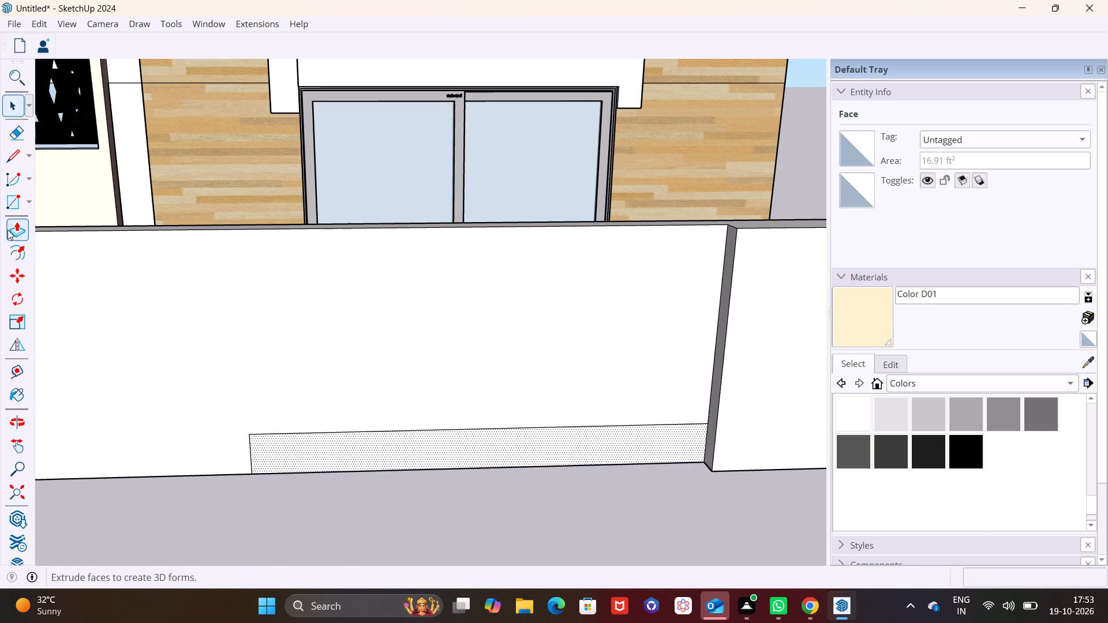
click(8, 230)
click(390, 448)
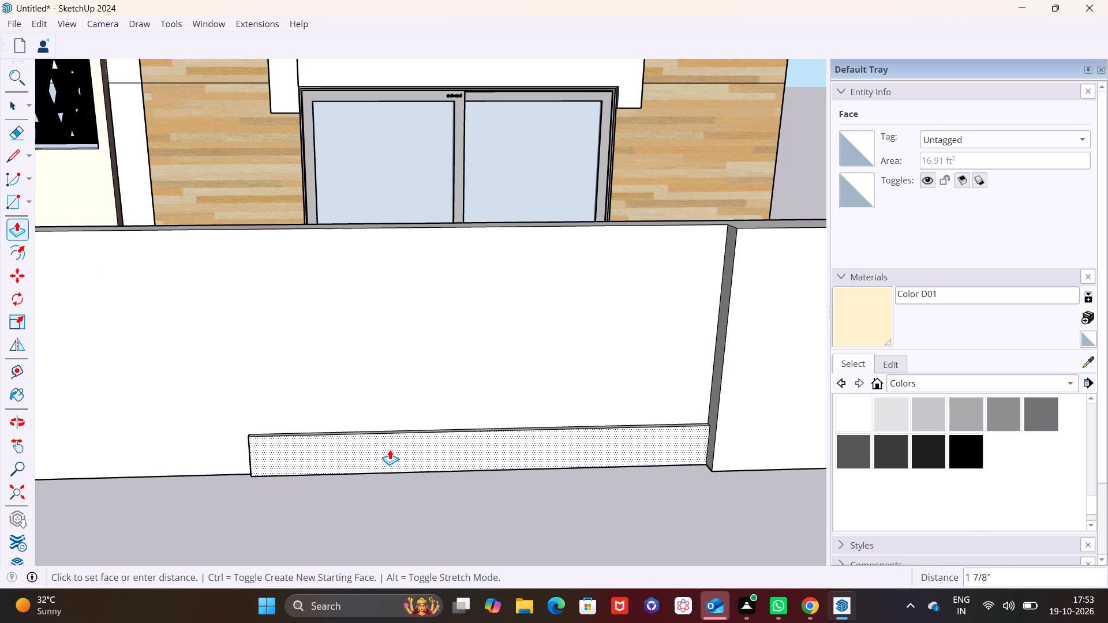
click(390, 453)
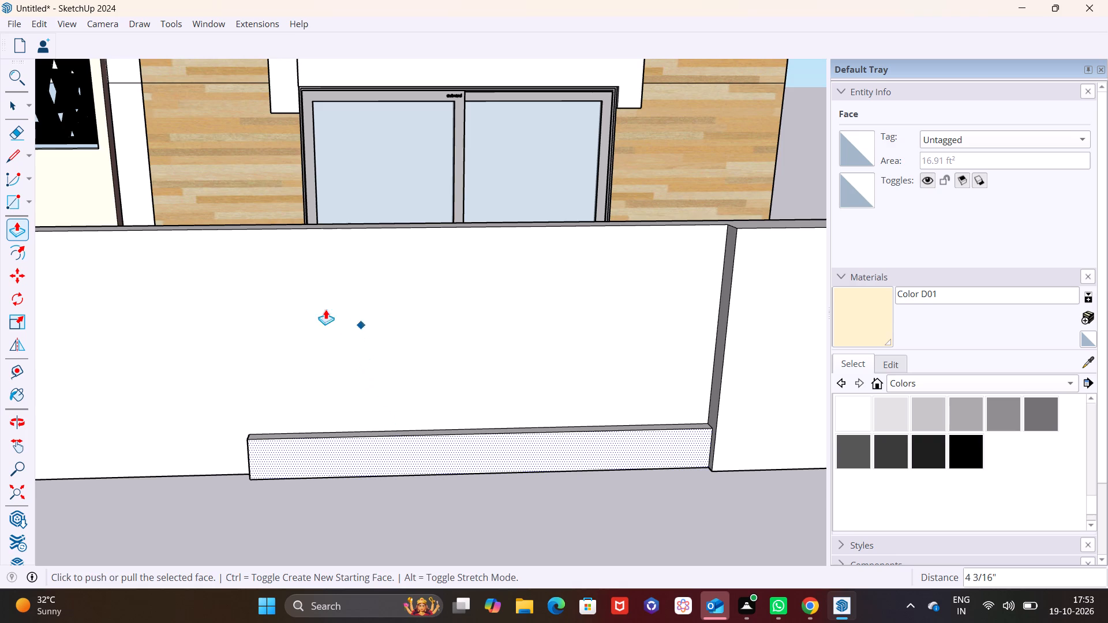
Draw a rectangle about 12' 11 9/16" by 6 1/16" on the wall directly above the base band, starting at the wide pier.
click(28, 202)
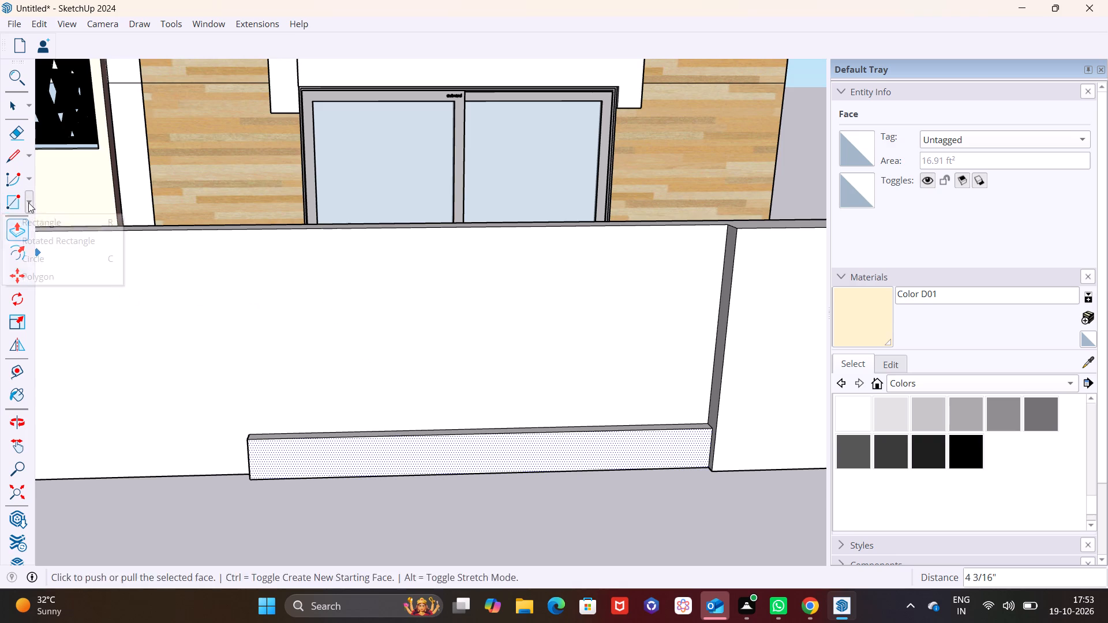
click(38, 226)
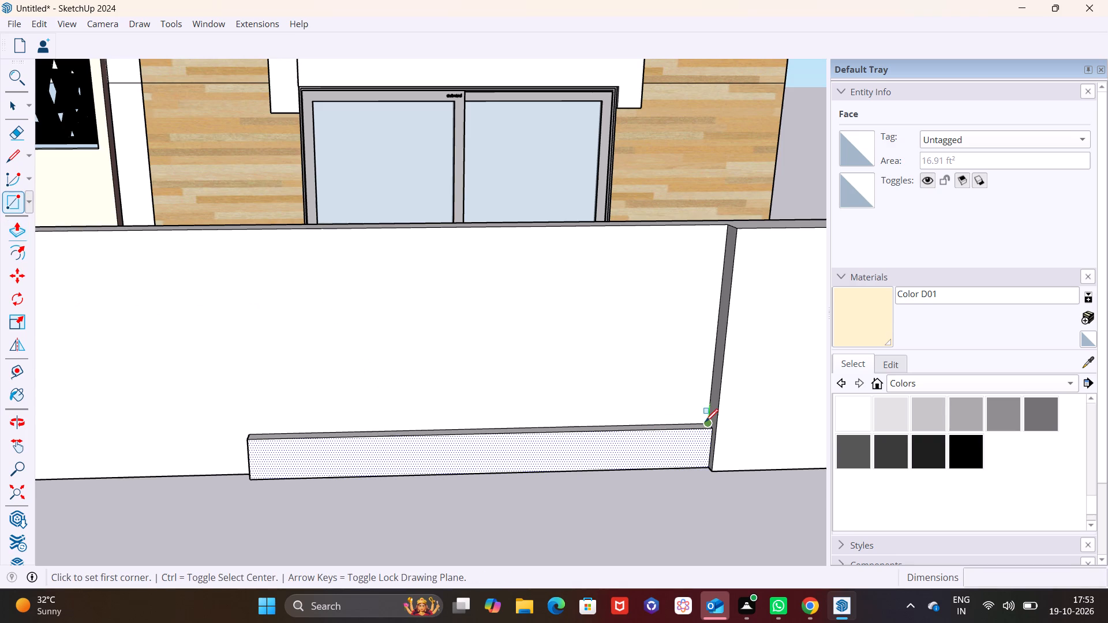
click(705, 422)
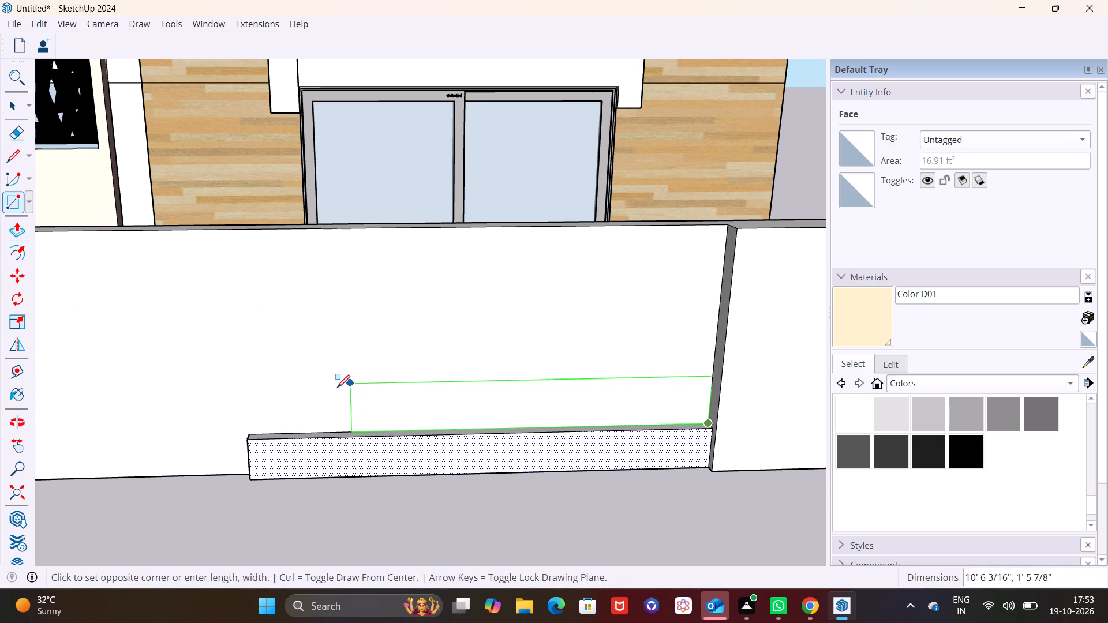
click(266, 418)
Push/Pull the upper rectangle about 1 9/16" outward to form a thinner strip above the base band.
key(space)
click(345, 428)
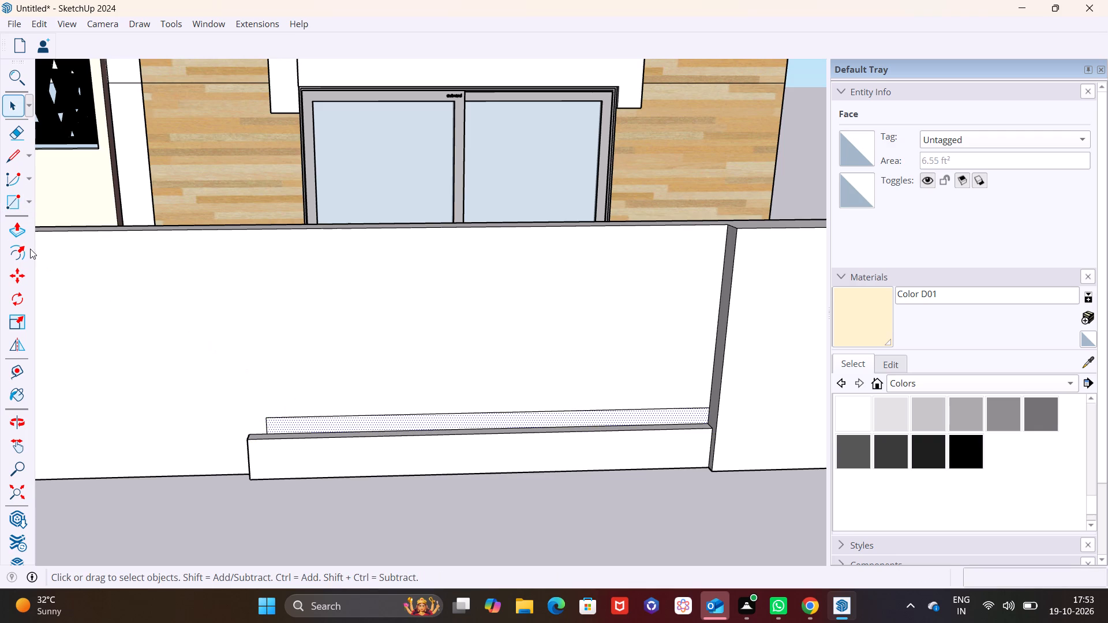
click(20, 235)
click(348, 417)
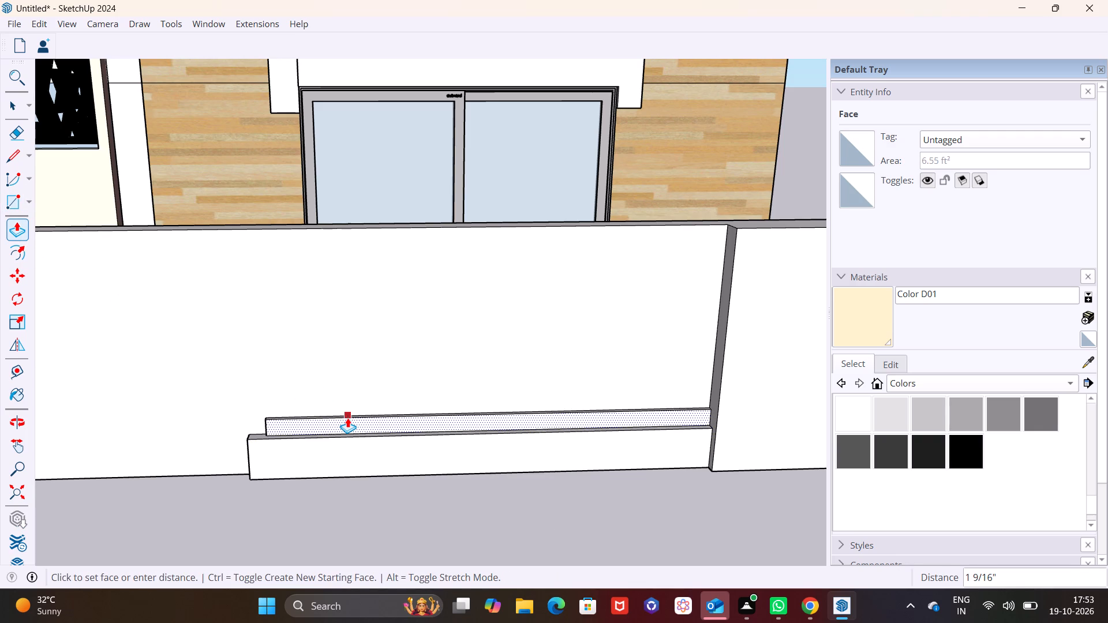
click(347, 418)
key(space)
Push/Pull the base band's free end face about 4' 5 11/16" along the wall, away from the piers, to lengthen it.
scroll(373, 380, down, 7)
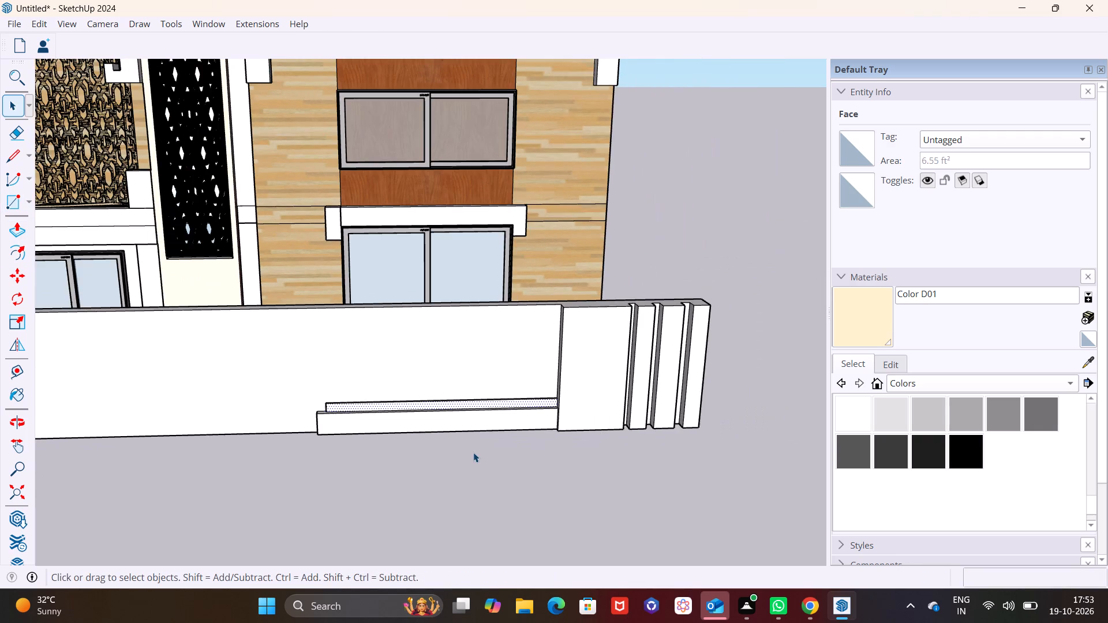
scroll(473, 452, down, 1)
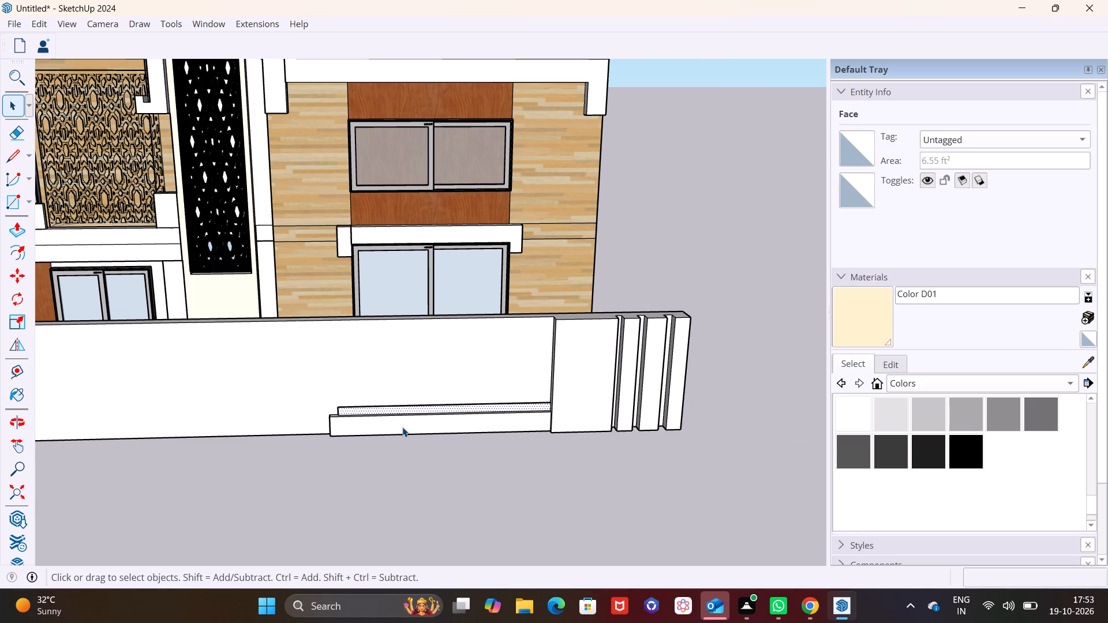
middle_drag(429, 420, 423, 346)
scroll(459, 376, down, 5)
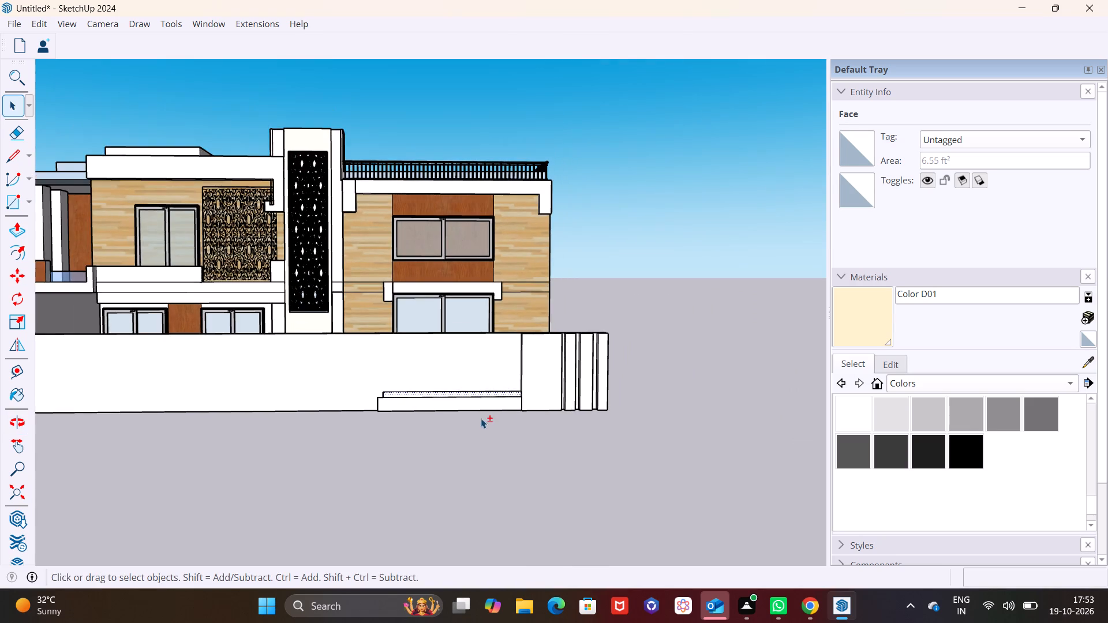
shift+middle_drag(481, 419, 560, 466)
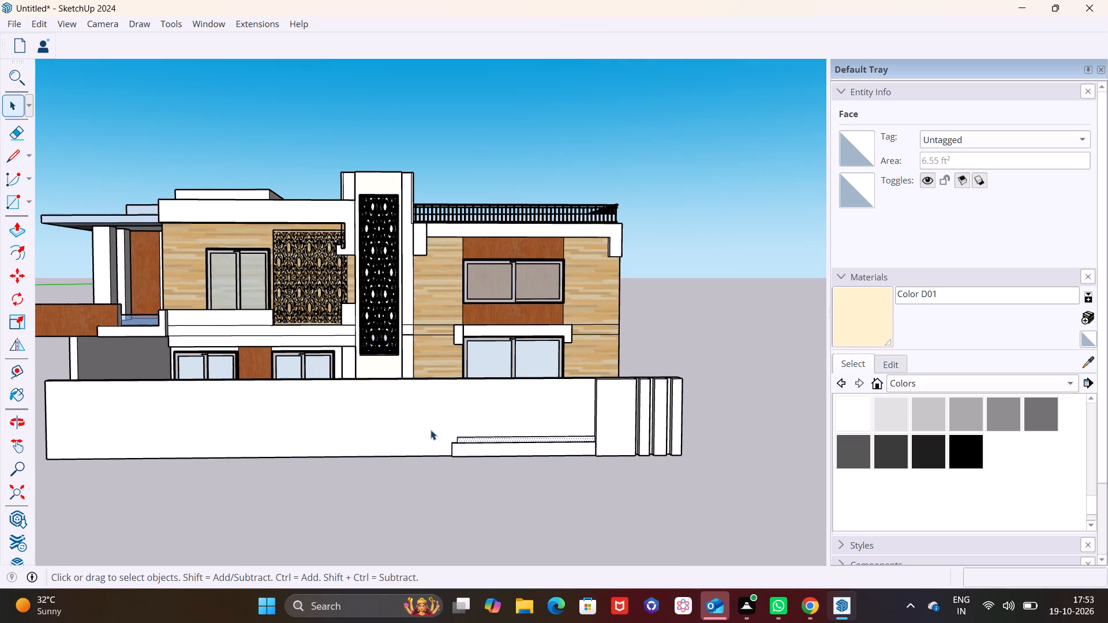
scroll(449, 418, up, 4)
middle_drag(470, 455, 627, 545)
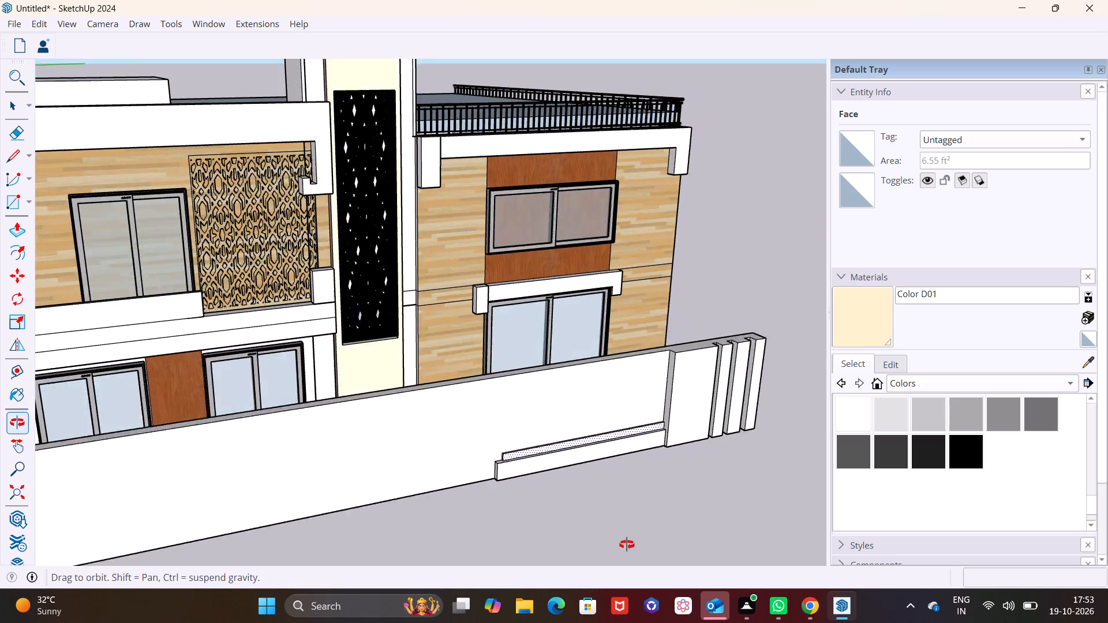
middle_drag(627, 545, 628, 545)
scroll(497, 470, up, 6)
shift+middle_drag(508, 456, 496, 426)
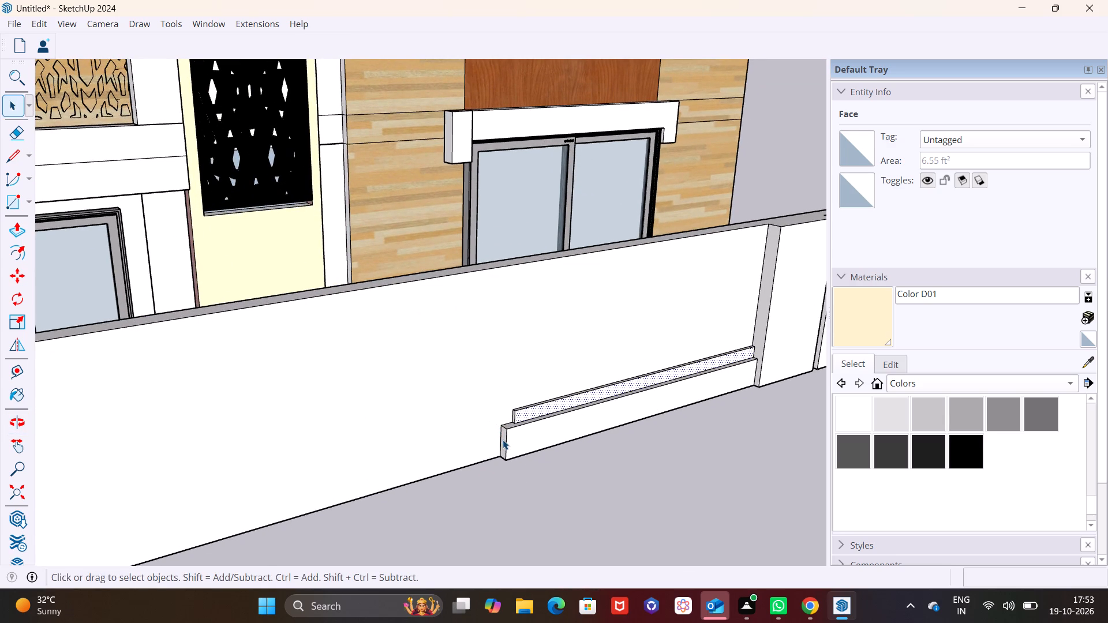
click(503, 440)
scroll(510, 439, up, 4)
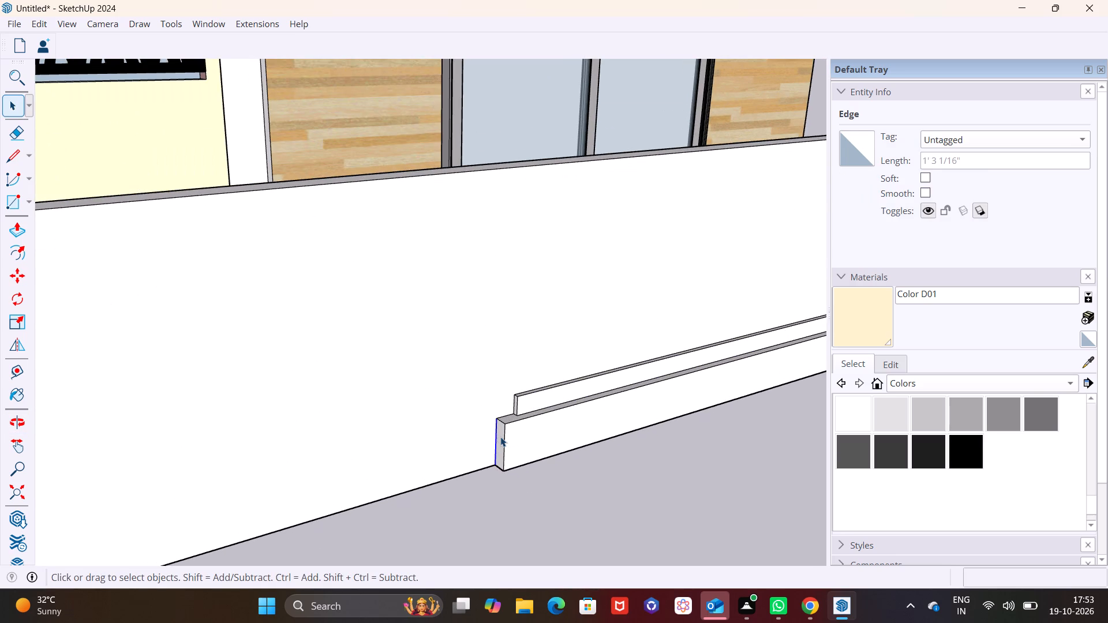
click(500, 437)
click(17, 230)
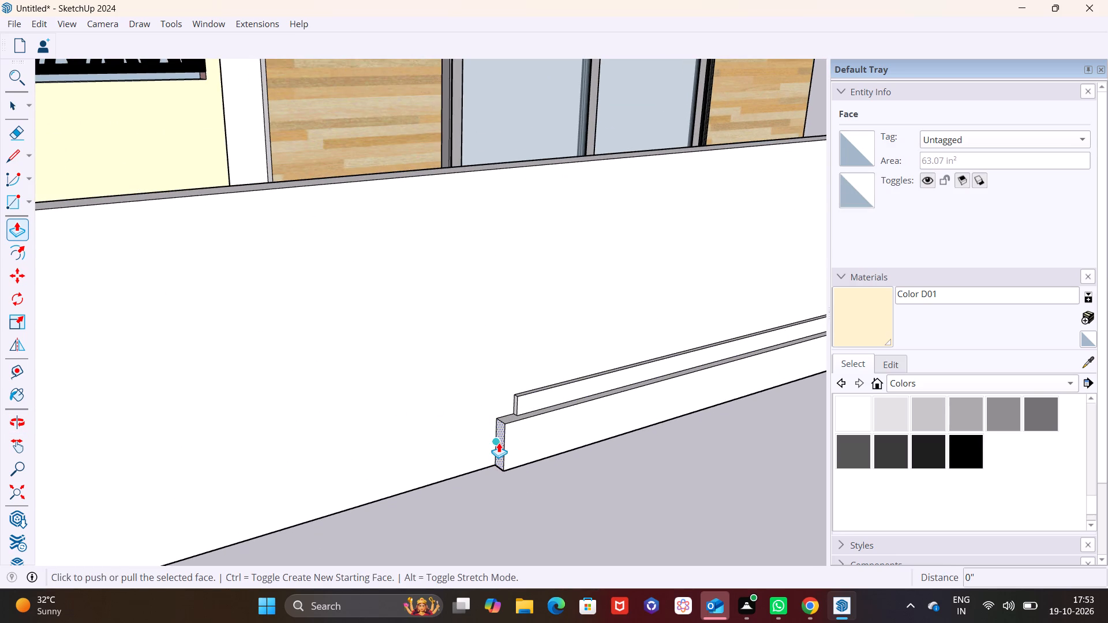
click(499, 442)
click(318, 464)
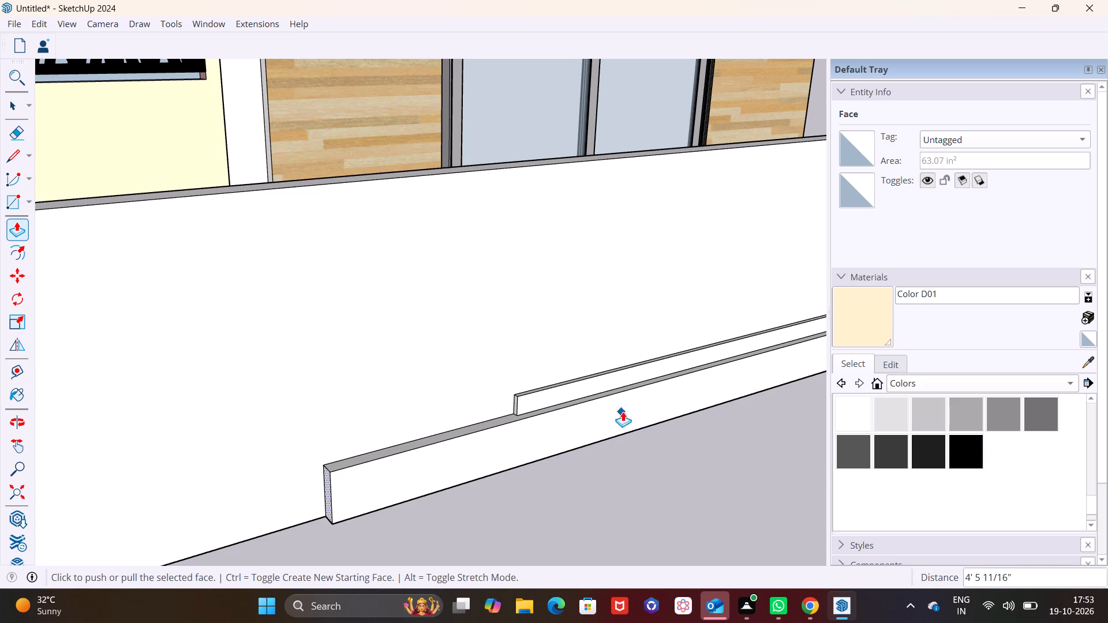
Push/Pull the upper strip's free end face about 4' 10 5/8" along the wall, extending it close to the base band's end.
scroll(545, 406, up, 3)
key(space)
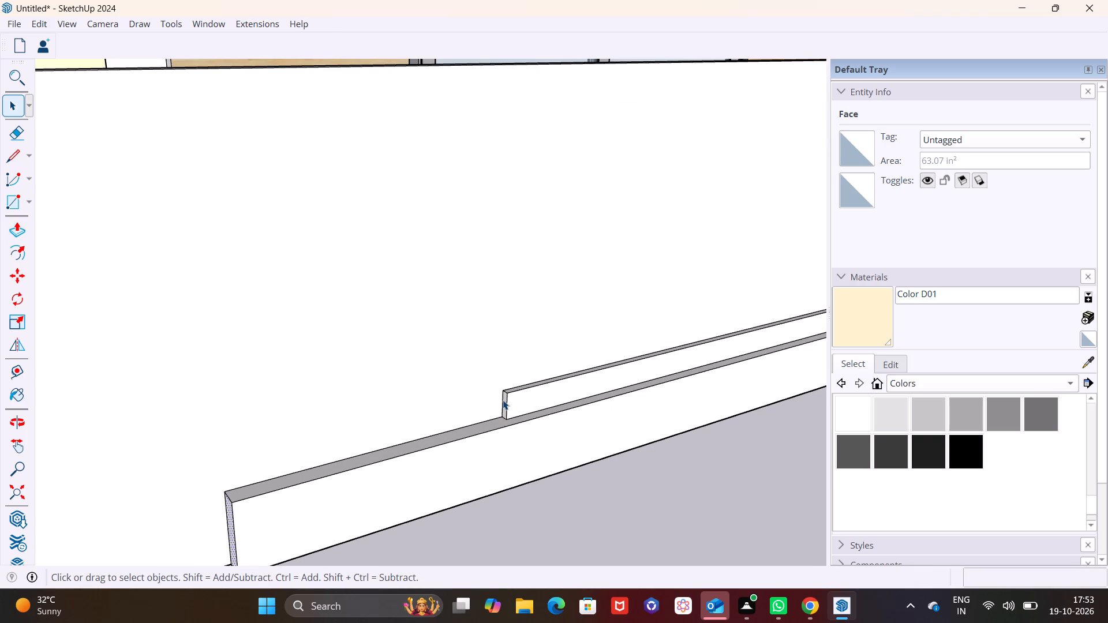
click(505, 397)
scroll(557, 410, up, 6)
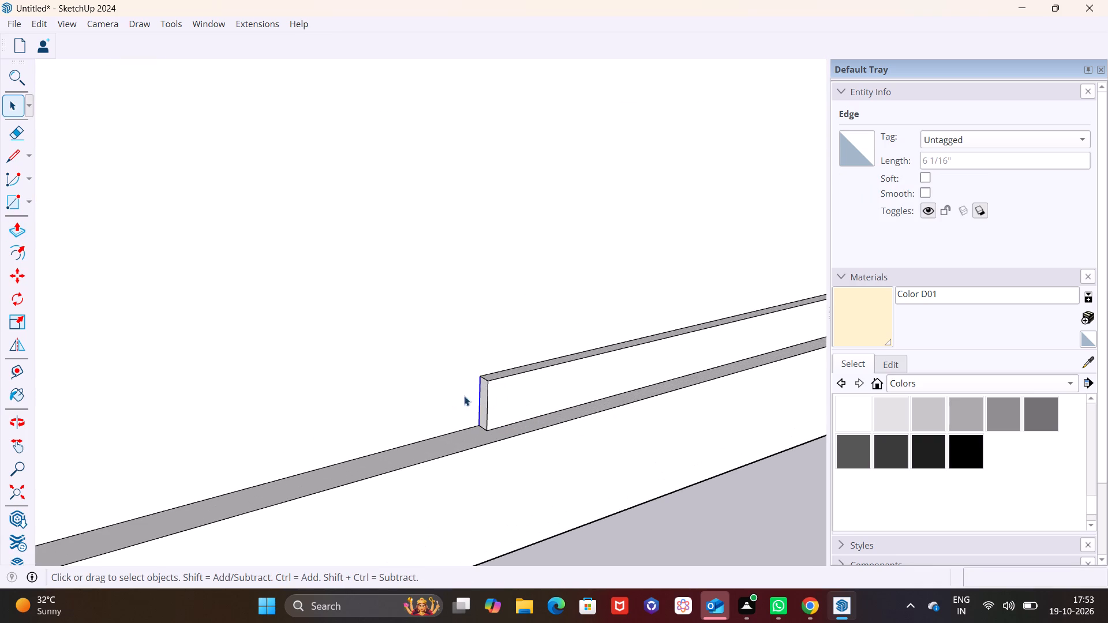
click(485, 396)
click(9, 227)
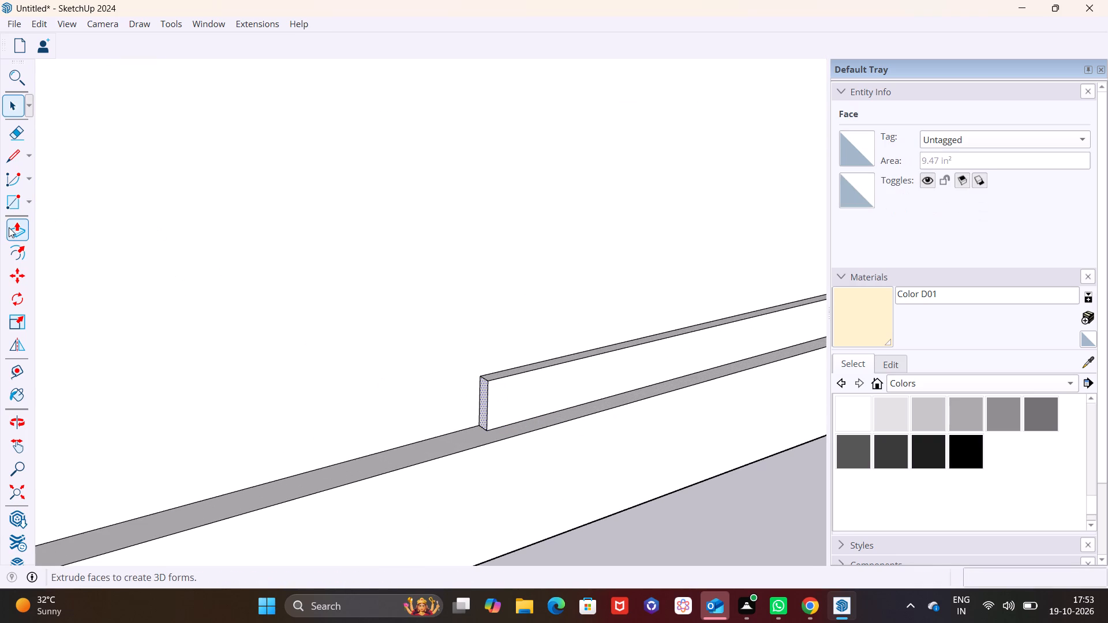
click(483, 400)
scroll(360, 404, down, 9)
click(152, 501)
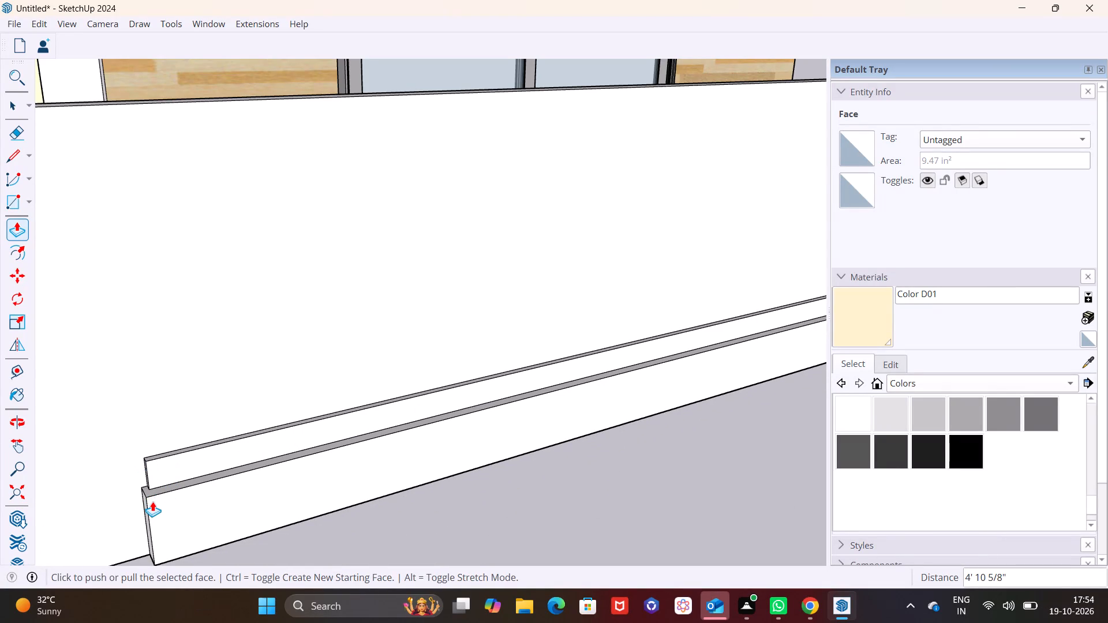
Push/Pull the base band's free end face back along the wall toward the piers to shorten the band slightly.
scroll(209, 478, down, 5)
middle_drag(286, 467, 89, 422)
scroll(264, 426, down, 5)
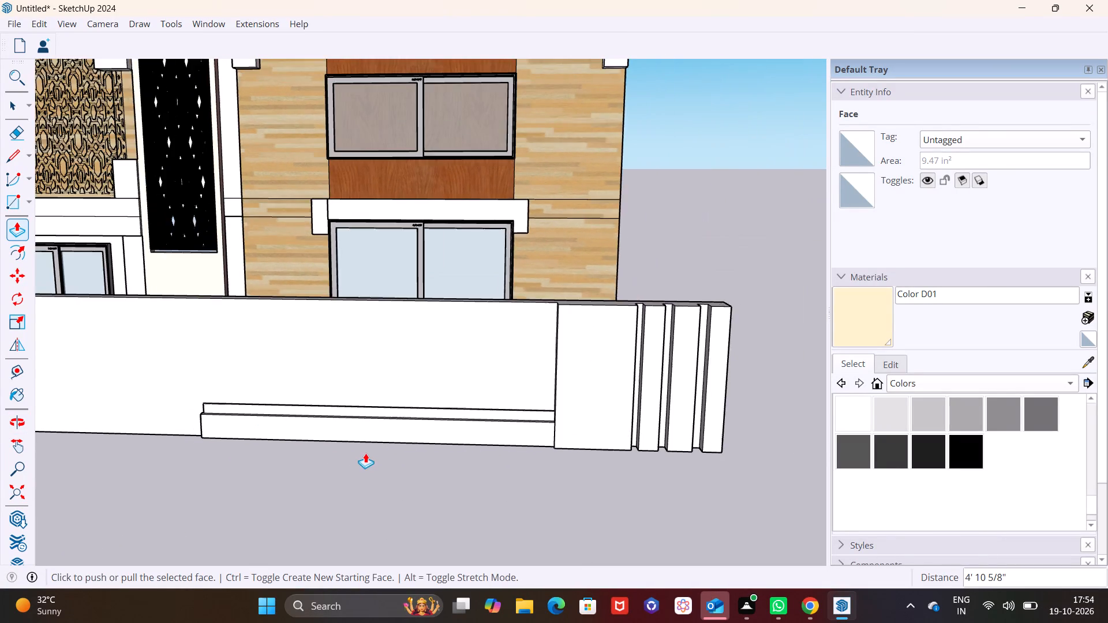
scroll(365, 453, down, 4)
shift+middle_drag(406, 458, 502, 430)
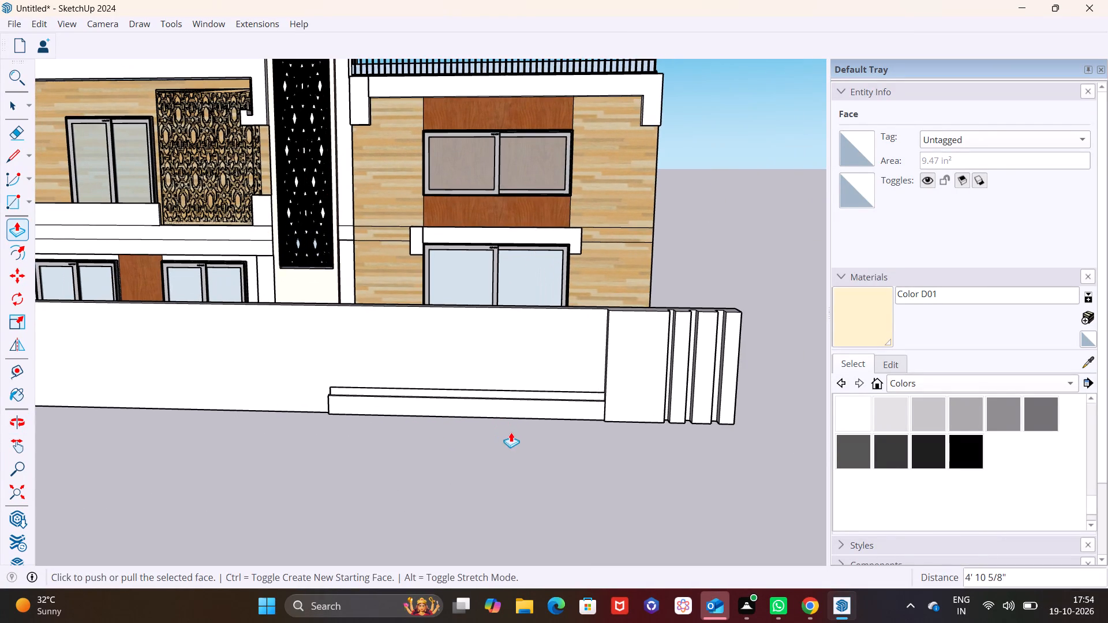
middle_drag(524, 433, 597, 401)
scroll(370, 407, up, 7)
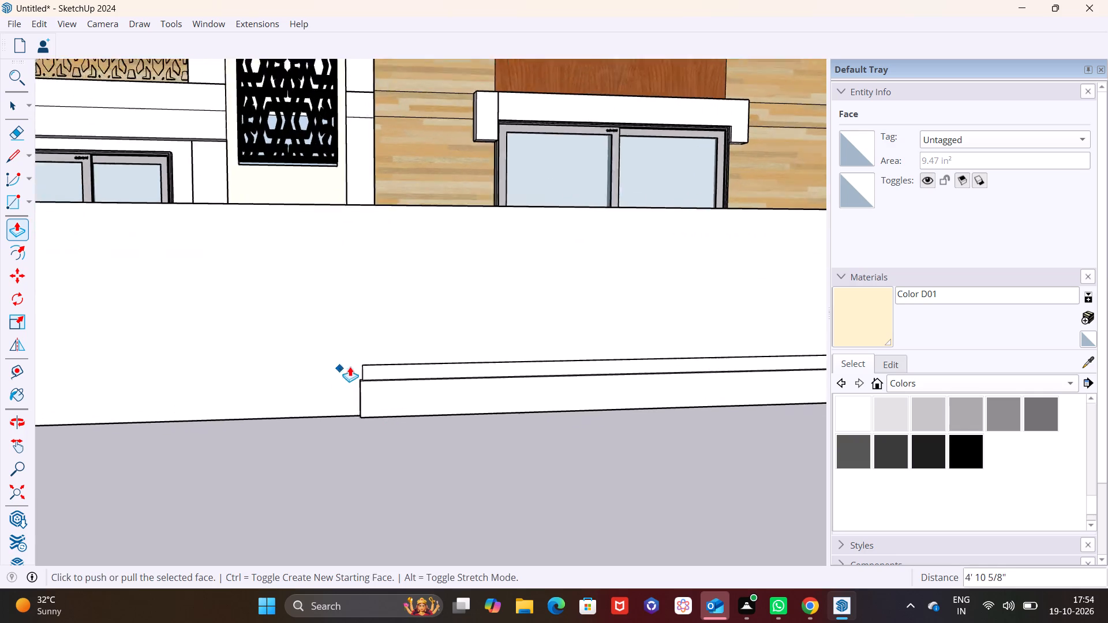
middle_drag(415, 370, 536, 430)
scroll(407, 449, up, 9)
key(space)
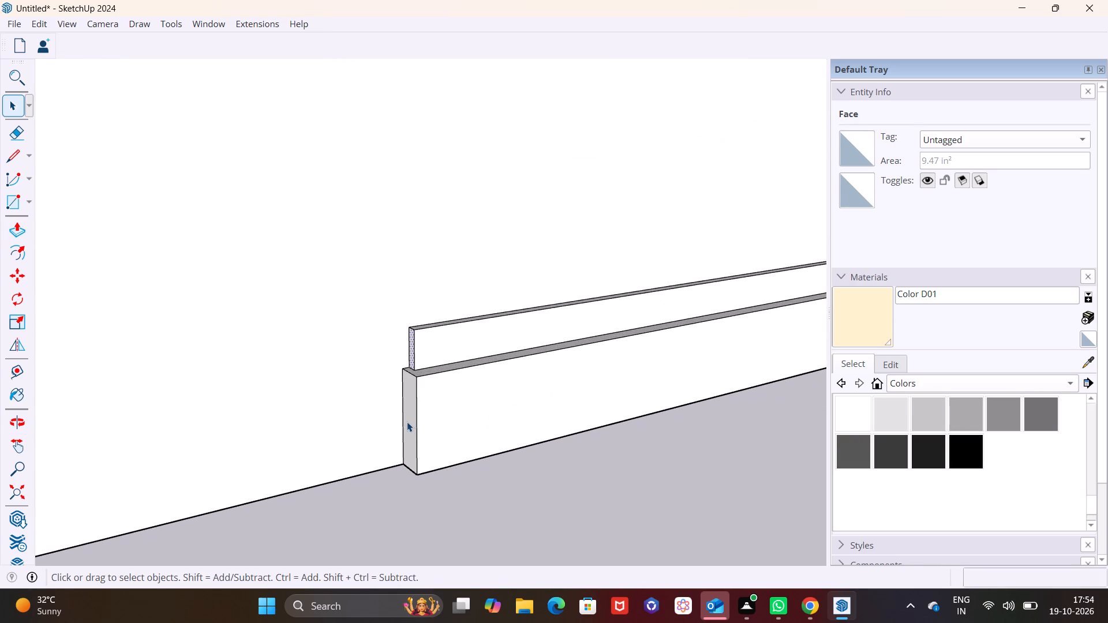
click(409, 418)
click(22, 231)
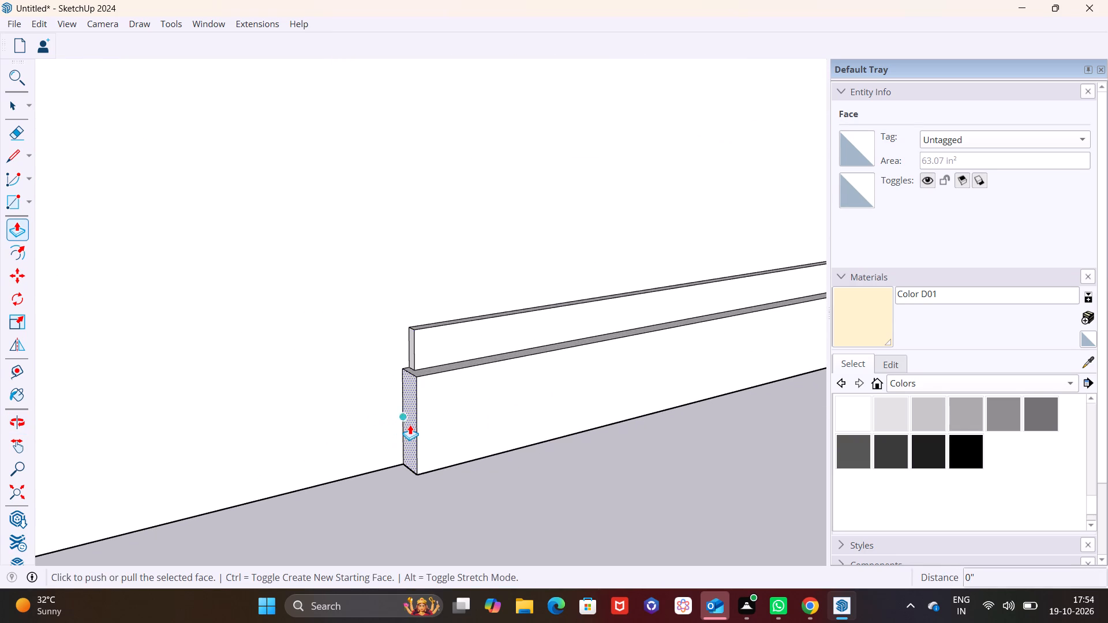
click(410, 425)
click(456, 405)
click(414, 416)
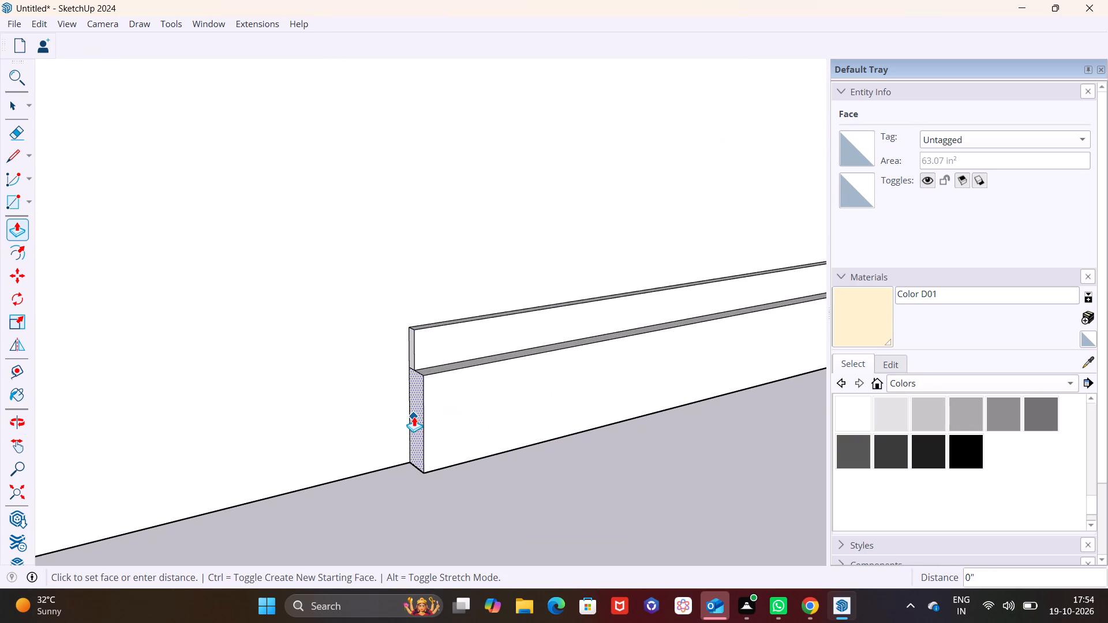
click(451, 405)
Push/Pull the upper strip's free end face about 6 1/2" toward the piers, making it flush with the base band's end.
key(space)
click(411, 362)
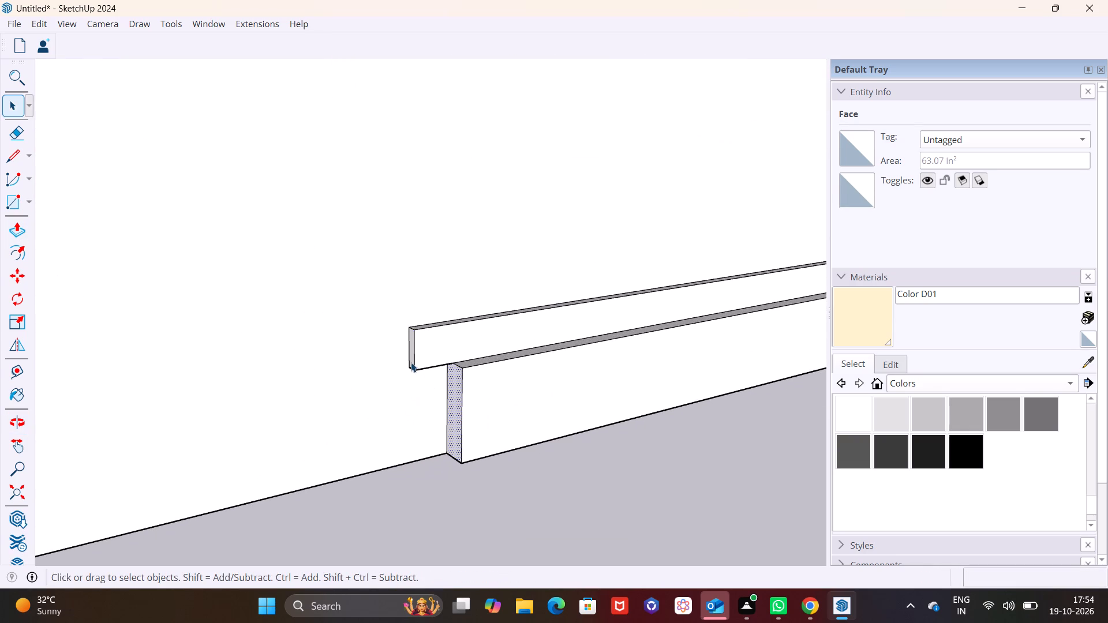
click(413, 344)
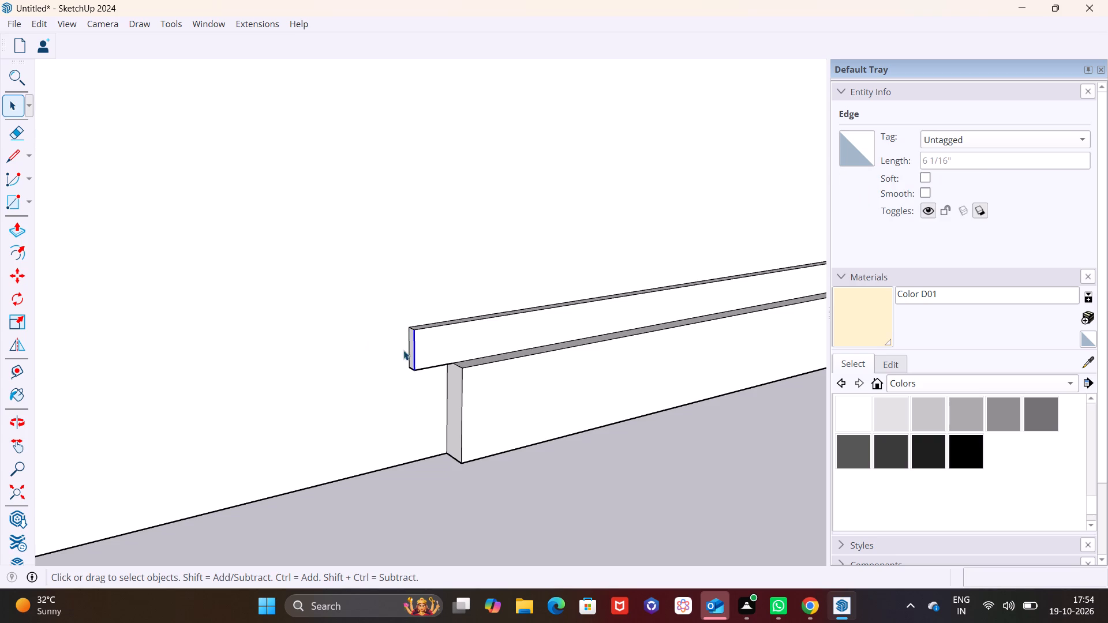
click(411, 349)
scroll(439, 359, up, 4)
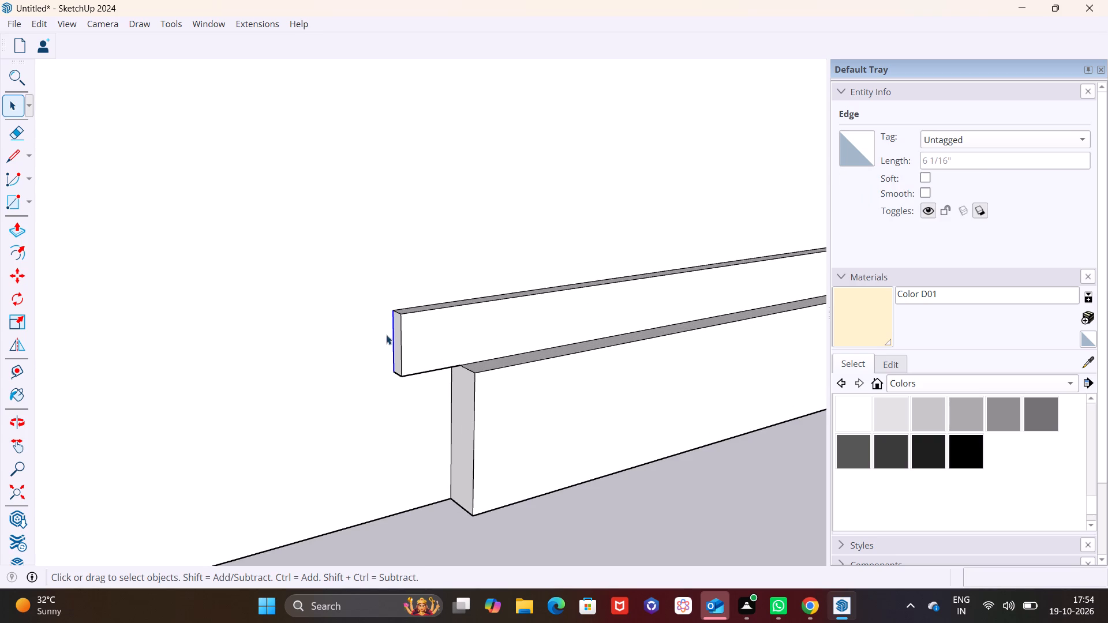
click(396, 335)
click(23, 230)
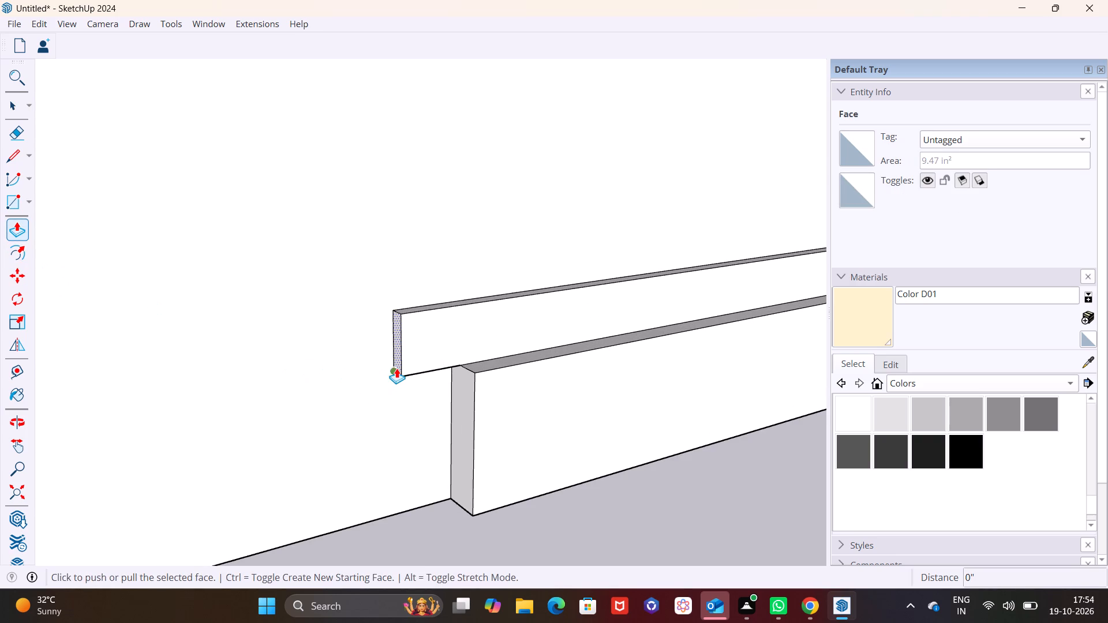
scroll(396, 355, up, 2)
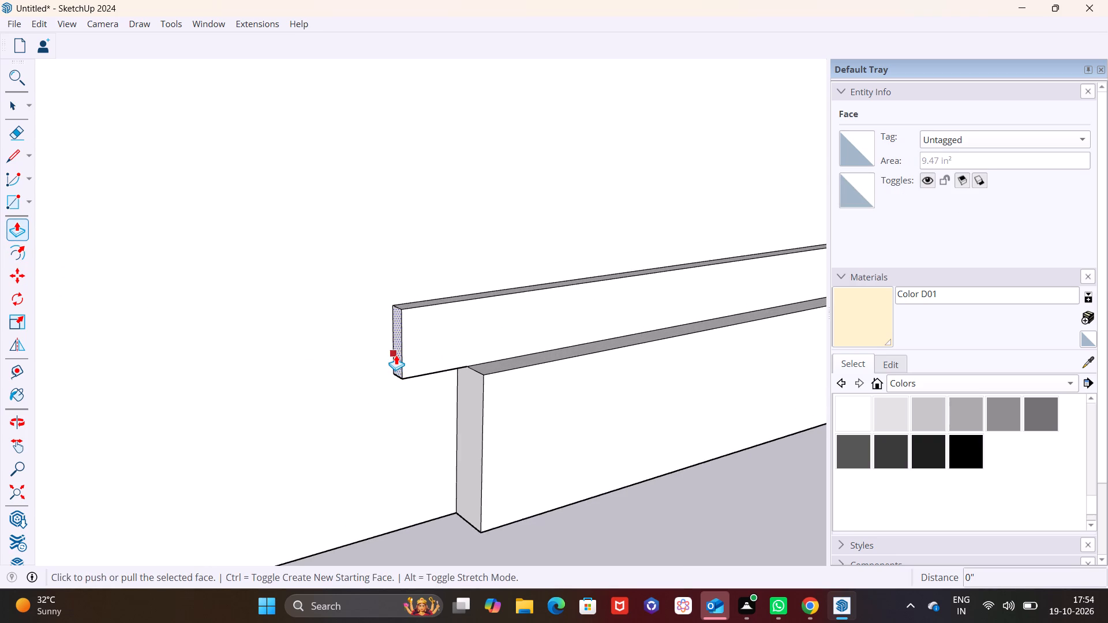
click(399, 355)
click(490, 389)
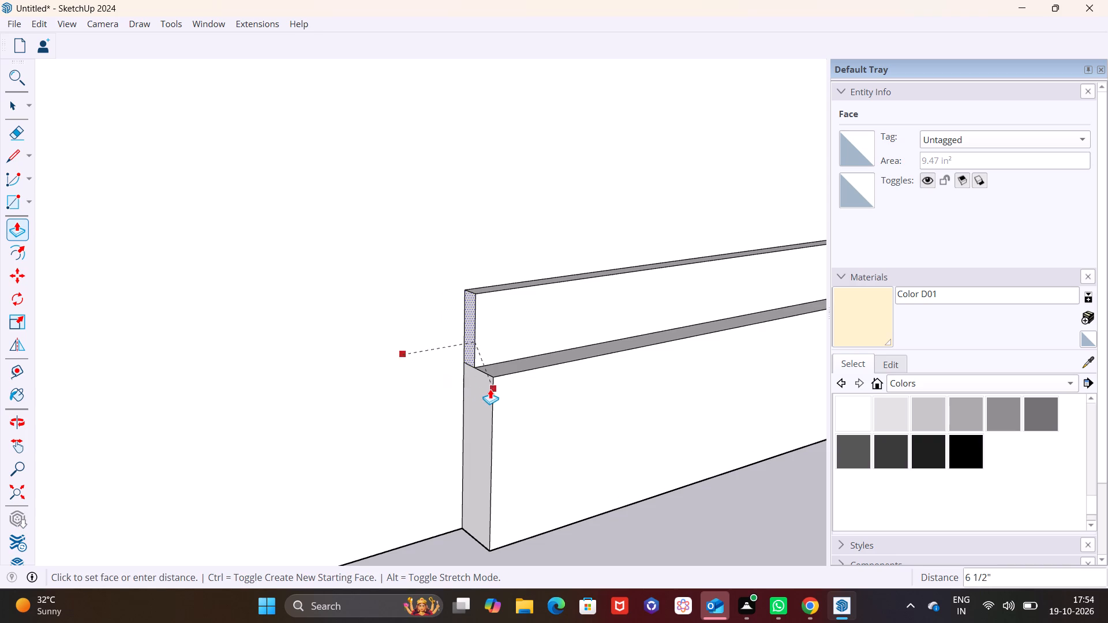
key(space)
click(610, 529)
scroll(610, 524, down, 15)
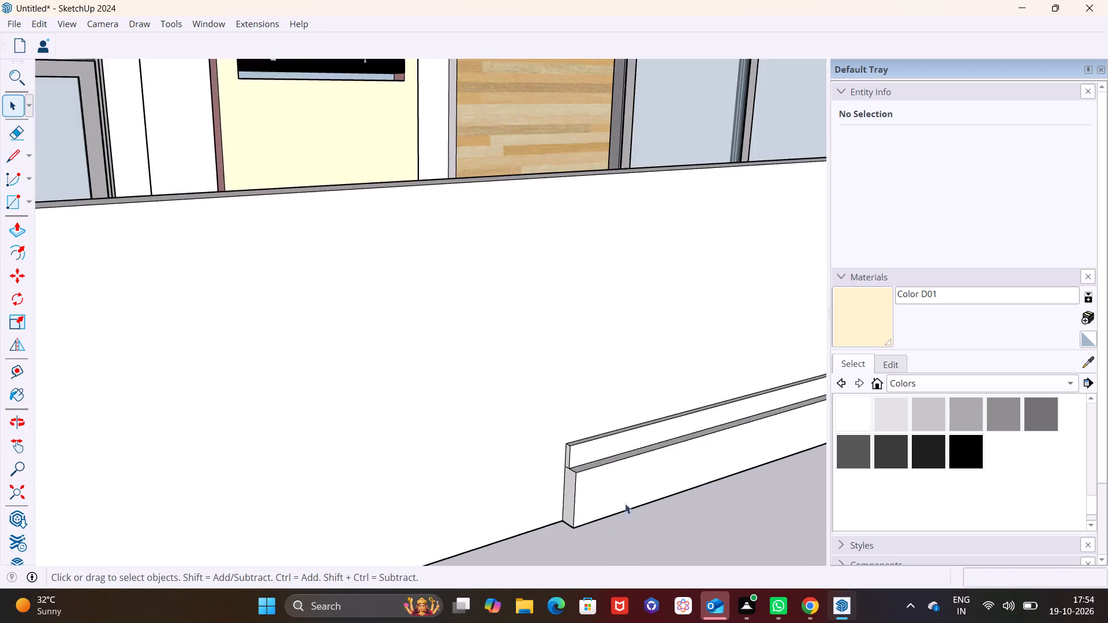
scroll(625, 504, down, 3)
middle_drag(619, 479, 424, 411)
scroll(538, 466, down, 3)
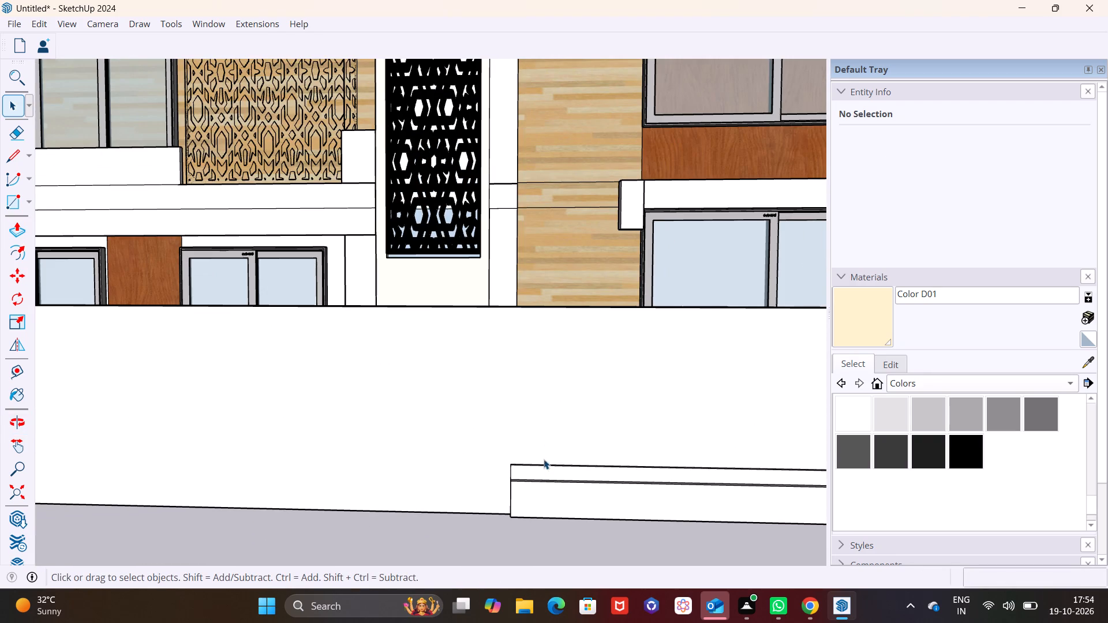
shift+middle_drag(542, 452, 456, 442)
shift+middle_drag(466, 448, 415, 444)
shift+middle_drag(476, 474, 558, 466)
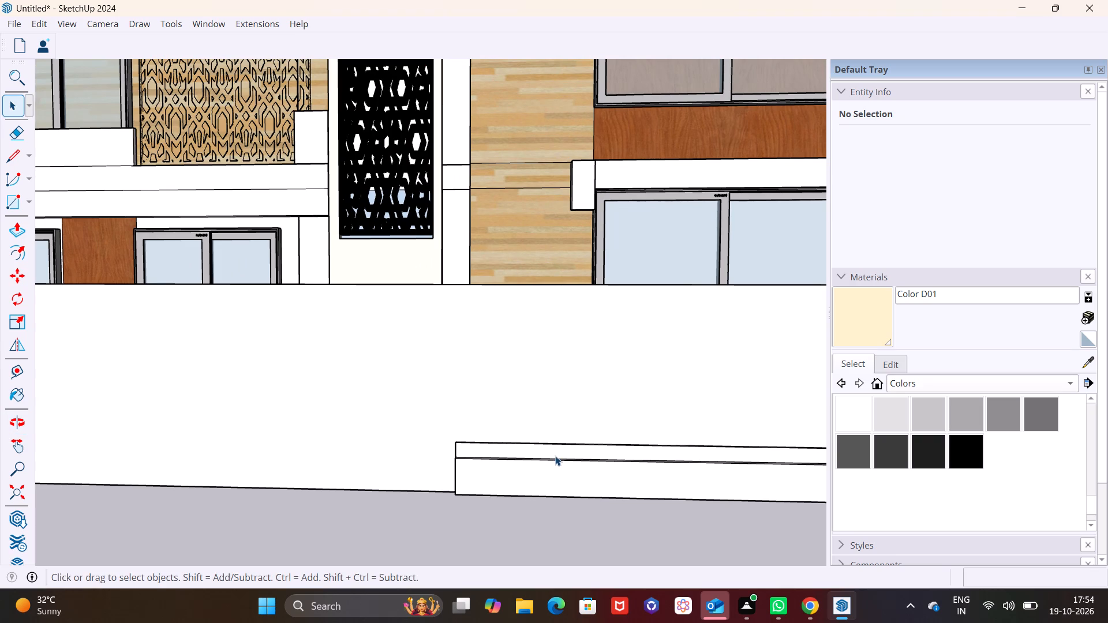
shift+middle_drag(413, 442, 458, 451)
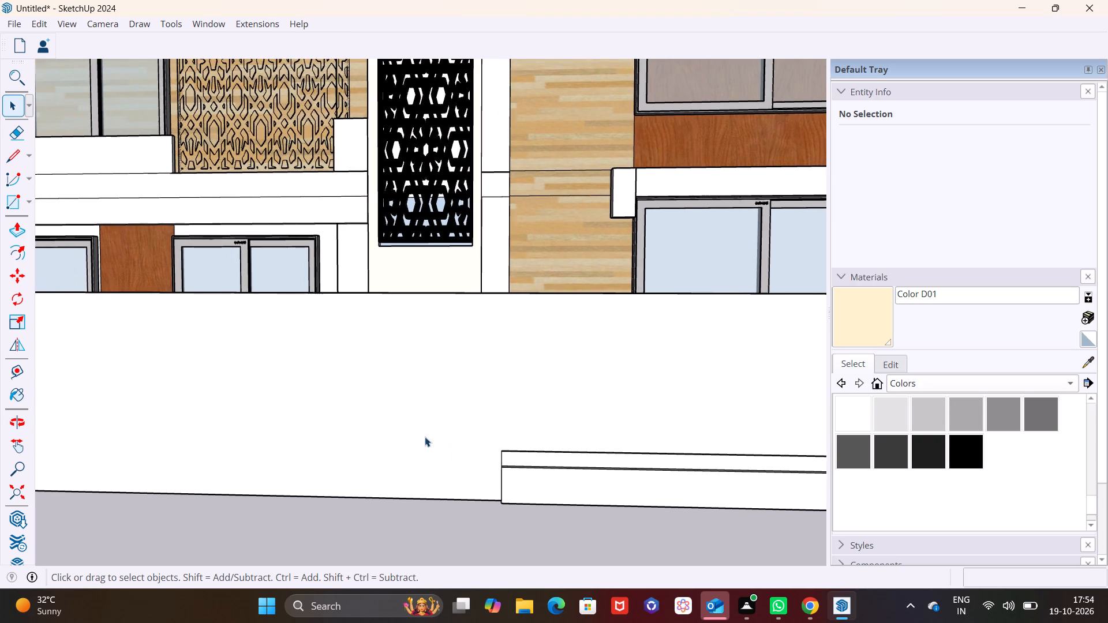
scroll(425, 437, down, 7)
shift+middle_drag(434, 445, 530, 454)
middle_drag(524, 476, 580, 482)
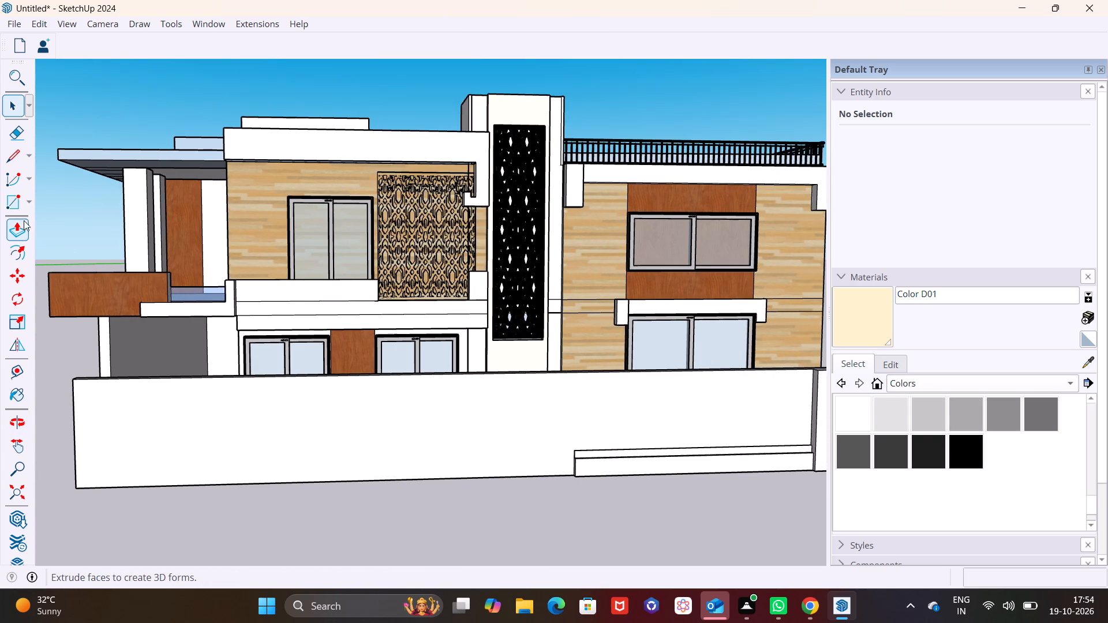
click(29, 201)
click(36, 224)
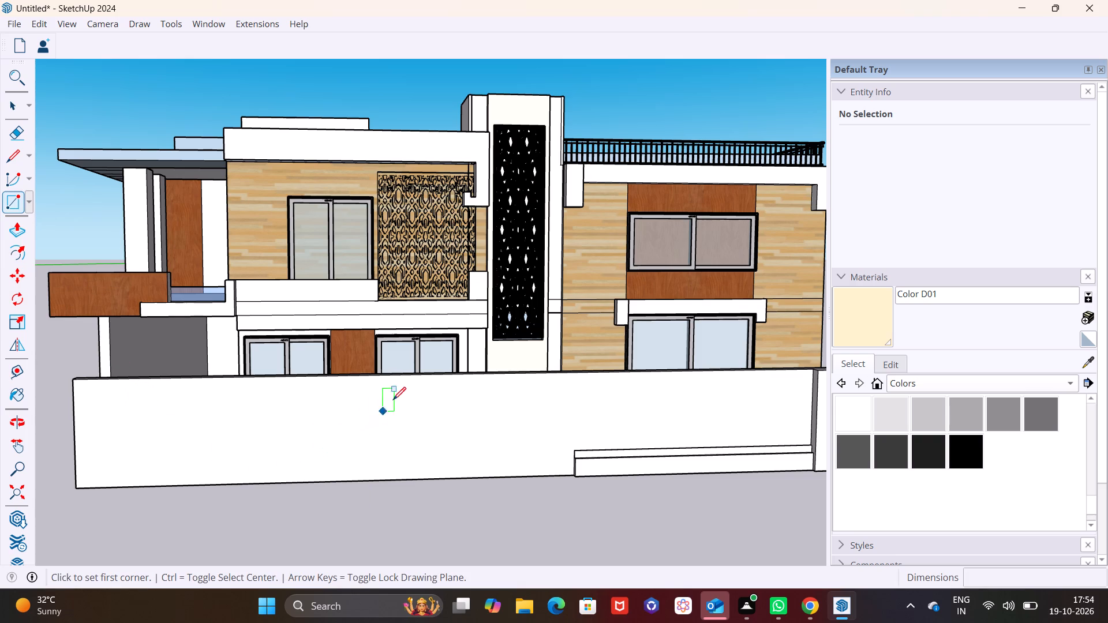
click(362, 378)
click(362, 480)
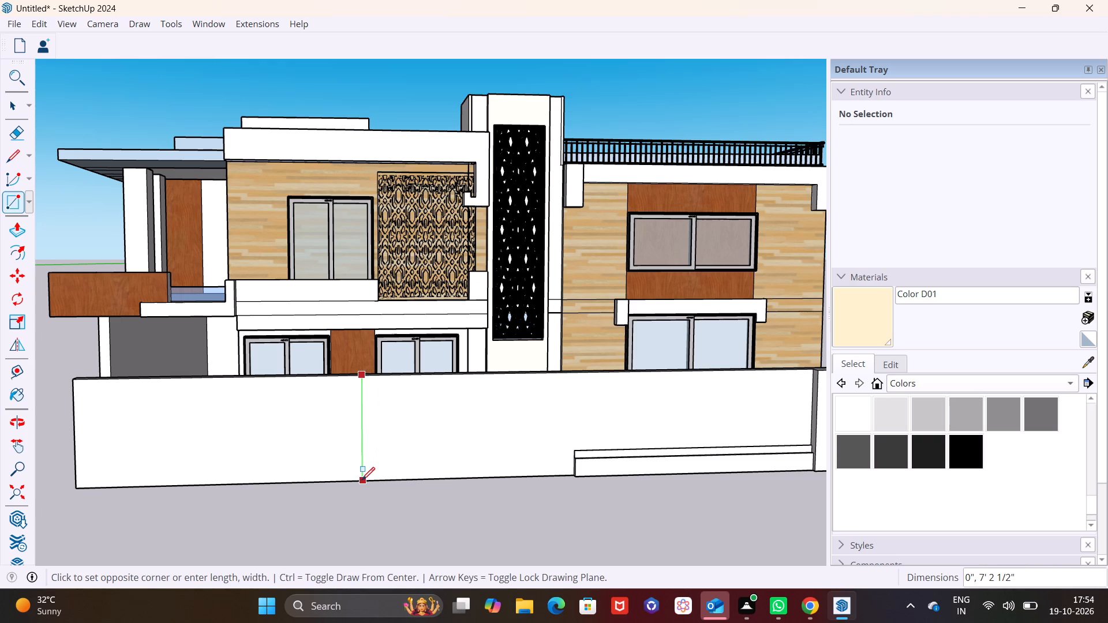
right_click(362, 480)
Draw a vertical line down the boundary wall's front face, from top edge to bottom edge, below the wood panel between the ground-floor windows.
click(14, 155)
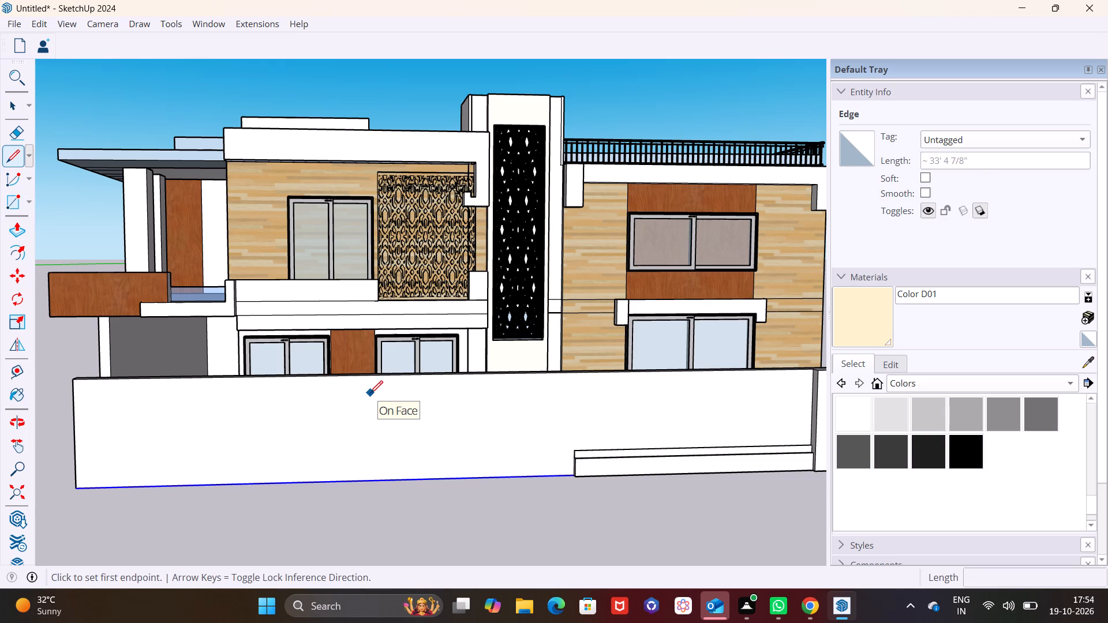
click(367, 377)
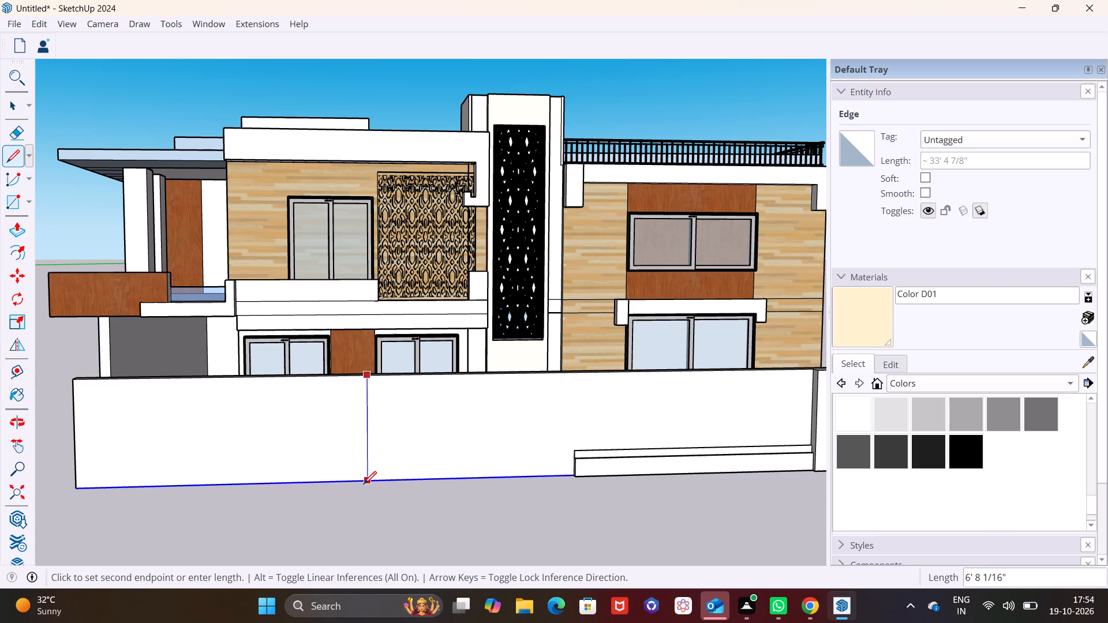
click(364, 484)
key(space)
key(space)
click(368, 516)
Draw a full-height rectangle about 9 15/16" by 7' 2 1/2" against the vertical line, on the side away from the bands.
scroll(392, 501, down, 2)
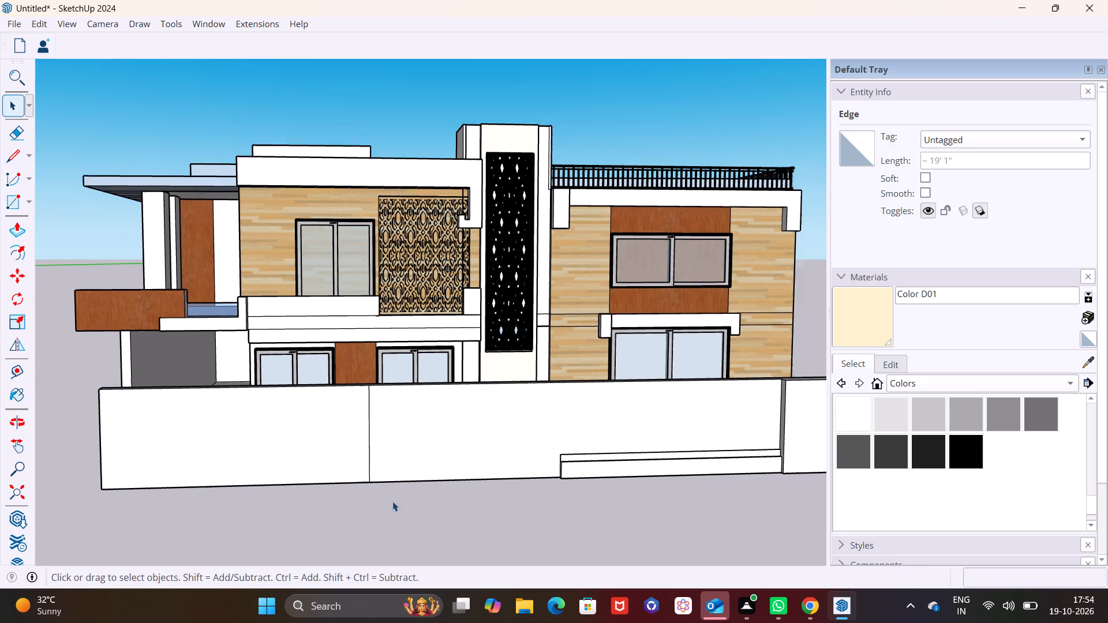
scroll(363, 438, up, 1)
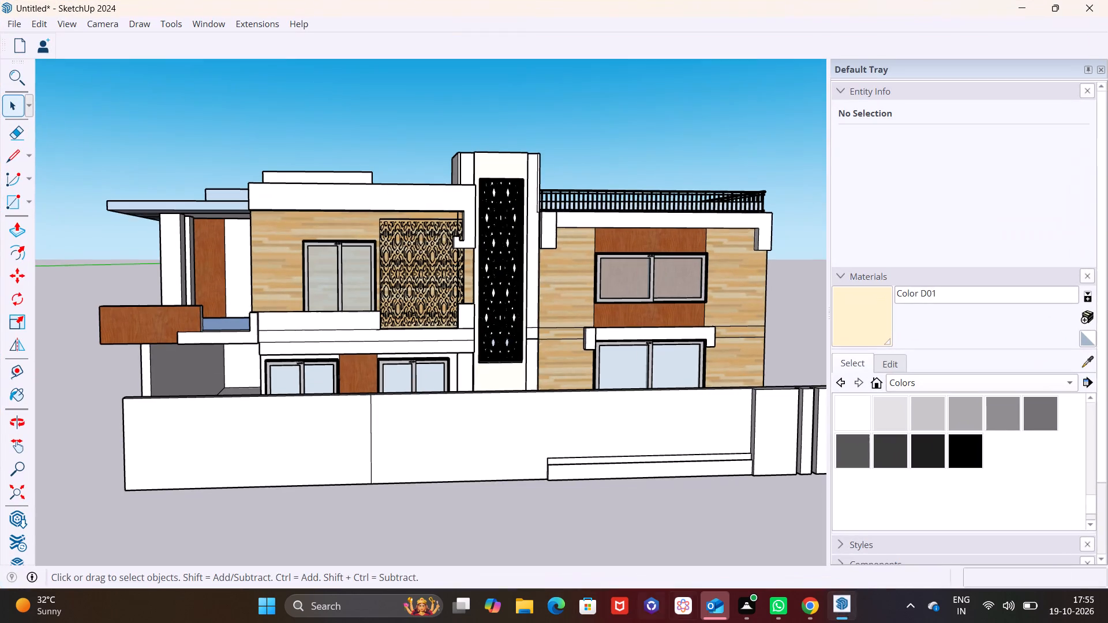
scroll(372, 421, up, 3)
middle_drag(373, 421, 390, 476)
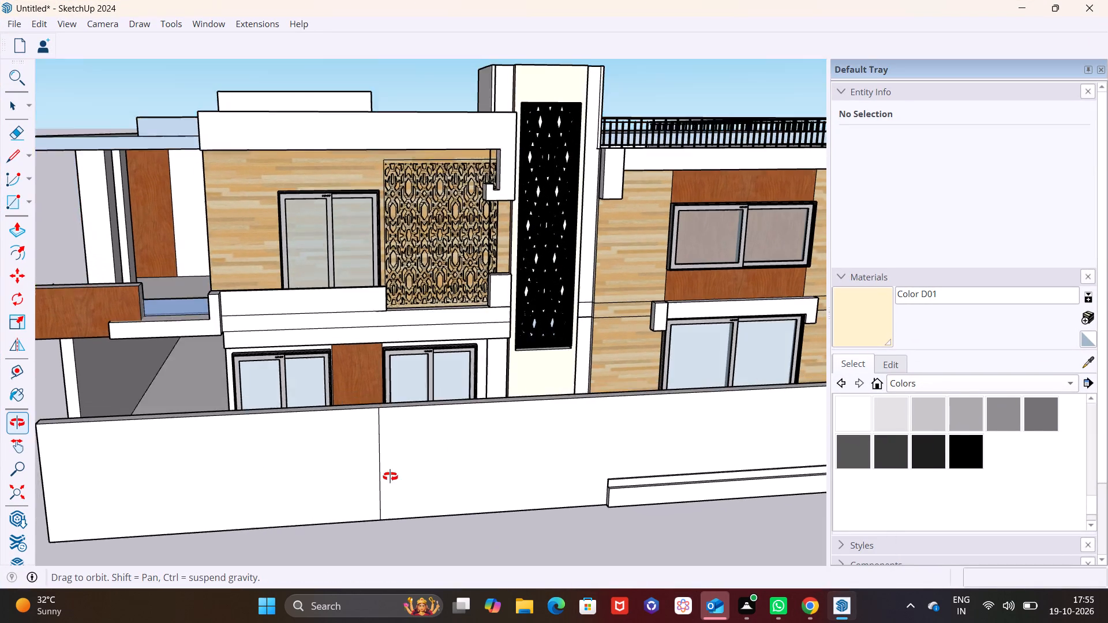
middle_drag(390, 476, 449, 481)
click(447, 485)
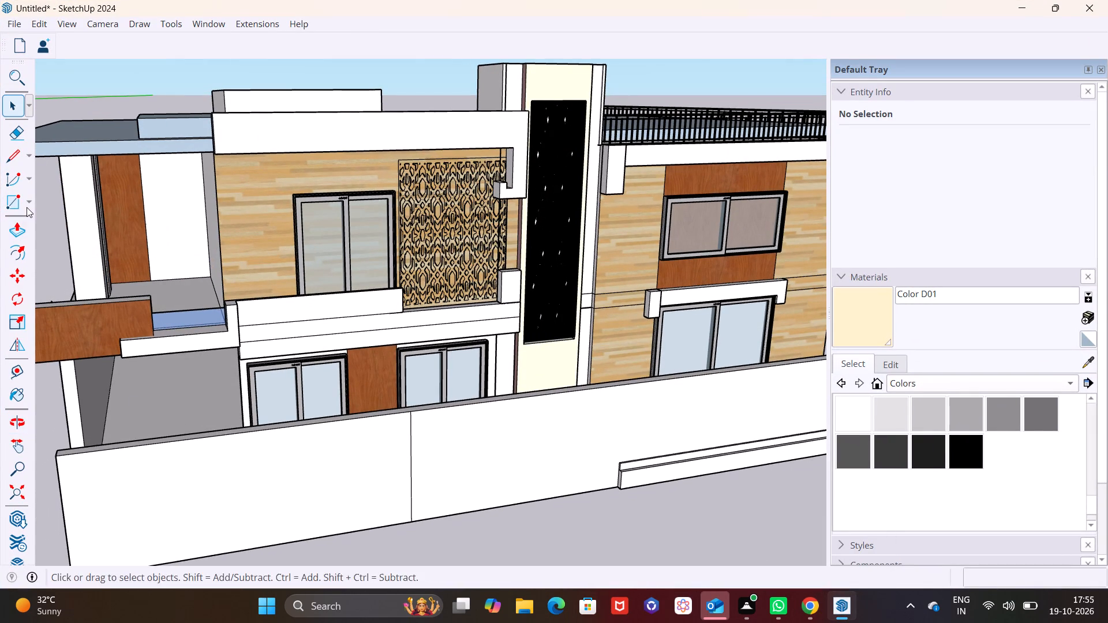
click(27, 207)
click(33, 219)
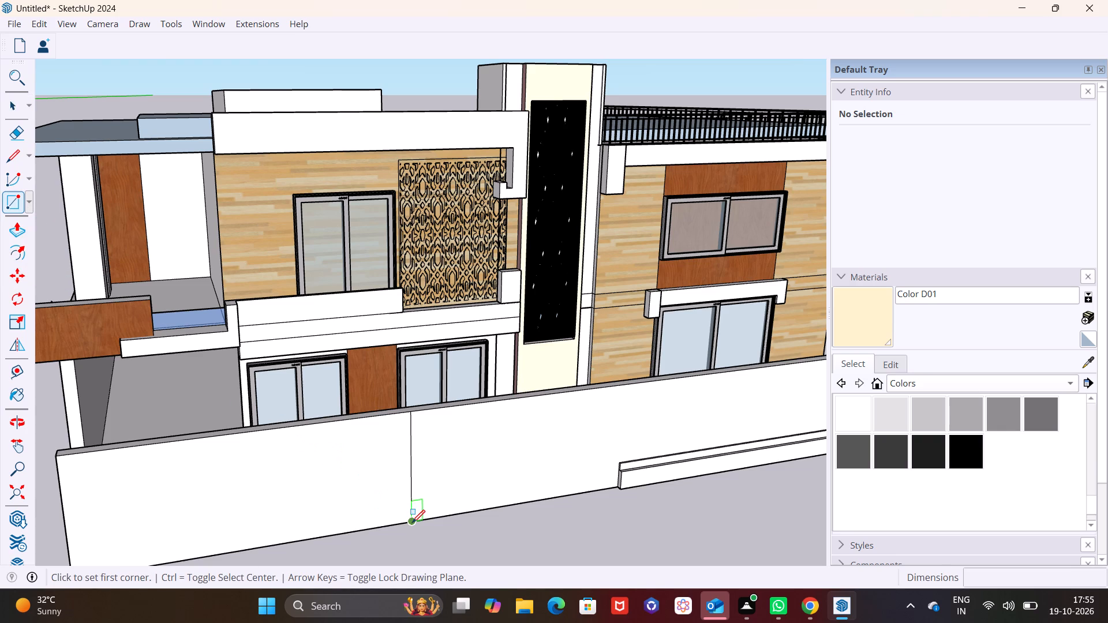
click(412, 523)
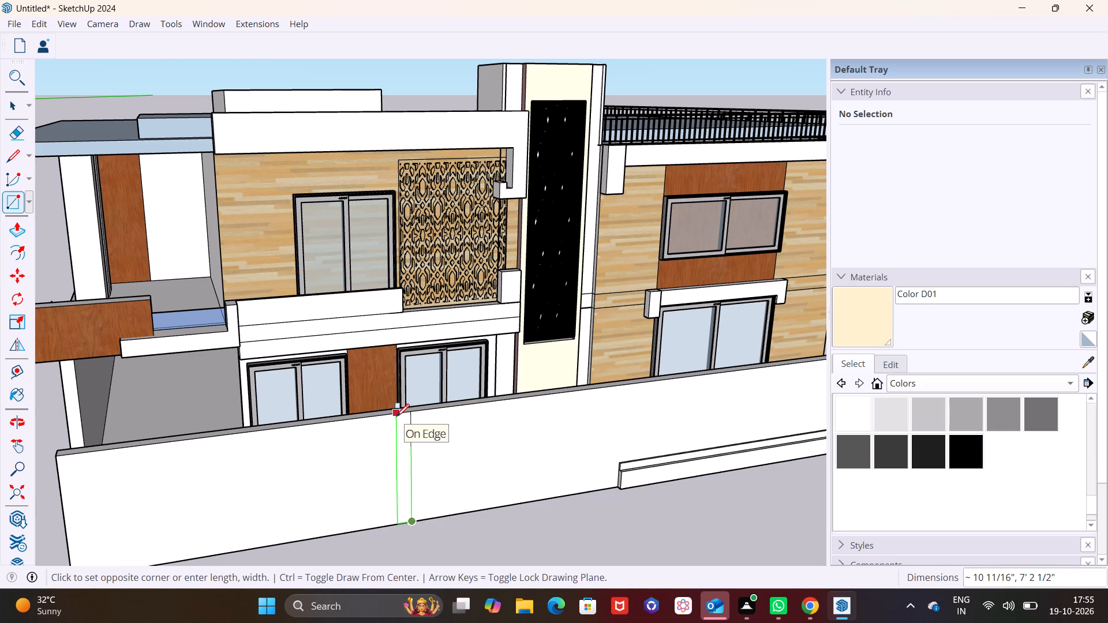
click(398, 417)
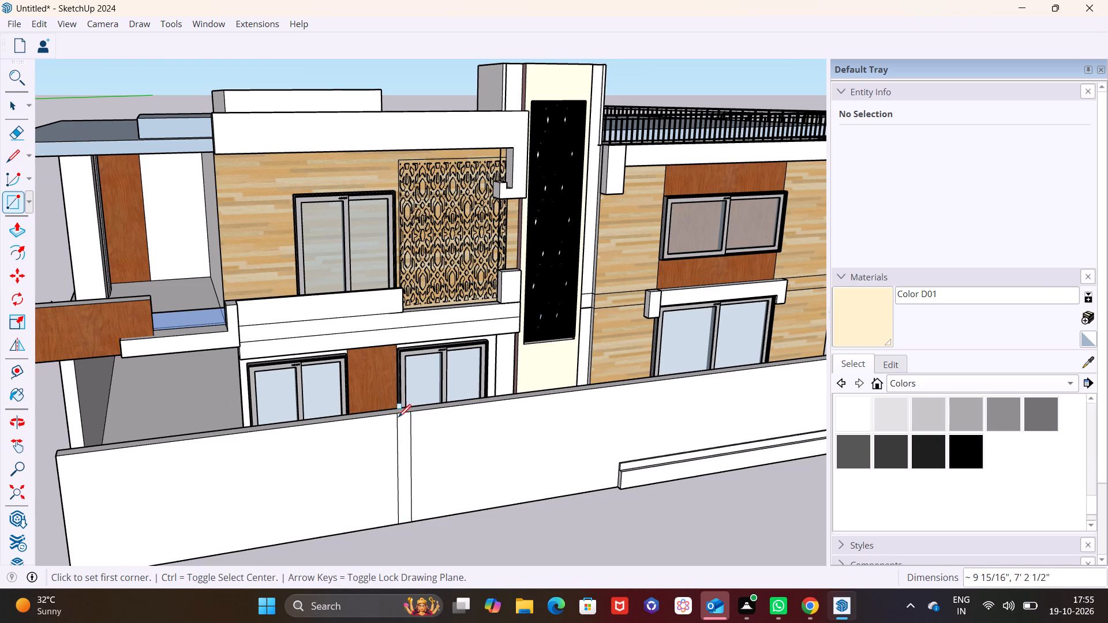
Push/Pull the narrow full-height rectangle outward from the wall to form a projecting pier.
key(space)
click(404, 453)
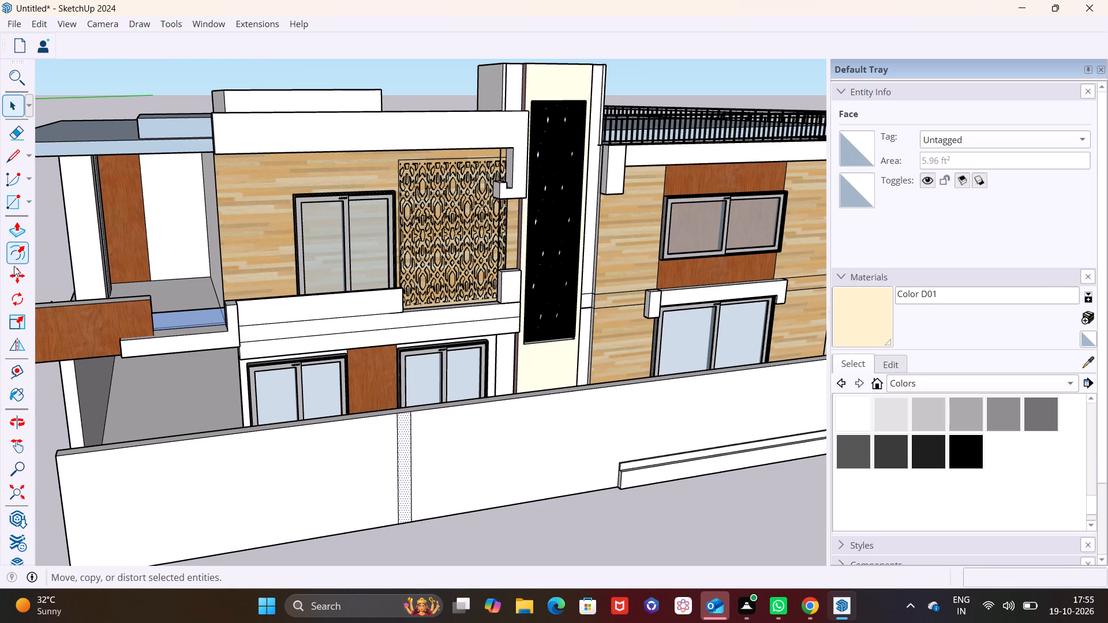
click(24, 267)
click(17, 230)
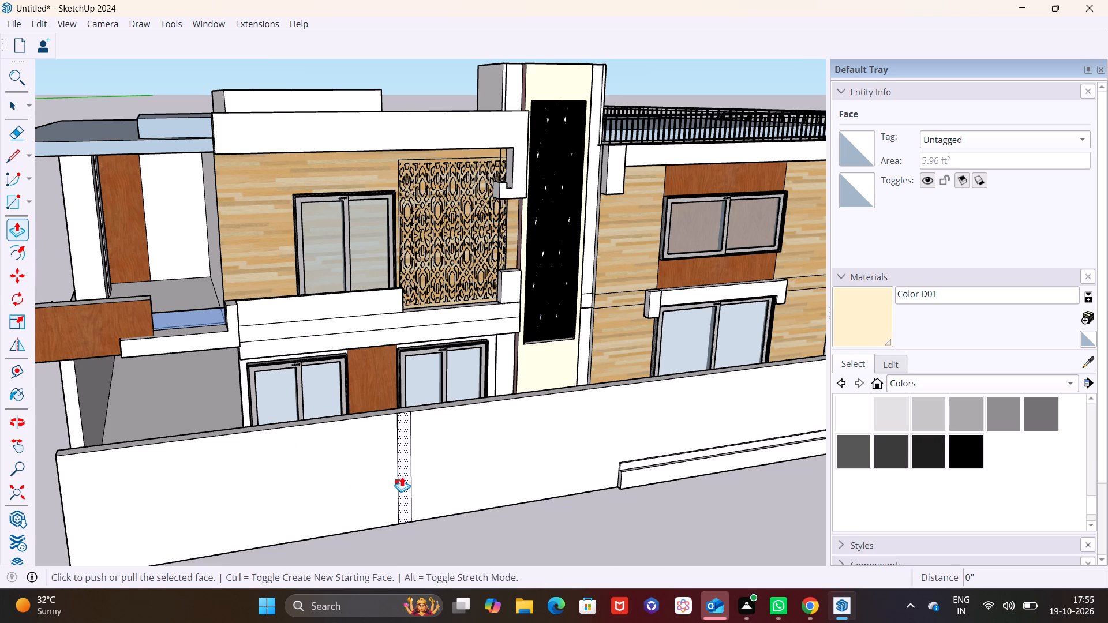
click(402, 476)
click(410, 481)
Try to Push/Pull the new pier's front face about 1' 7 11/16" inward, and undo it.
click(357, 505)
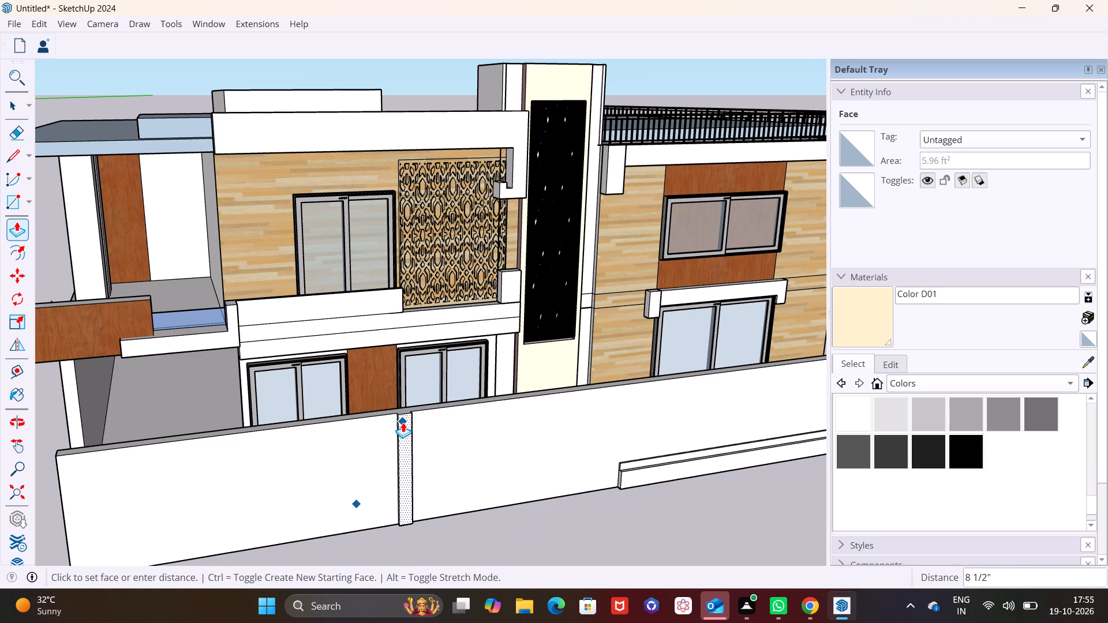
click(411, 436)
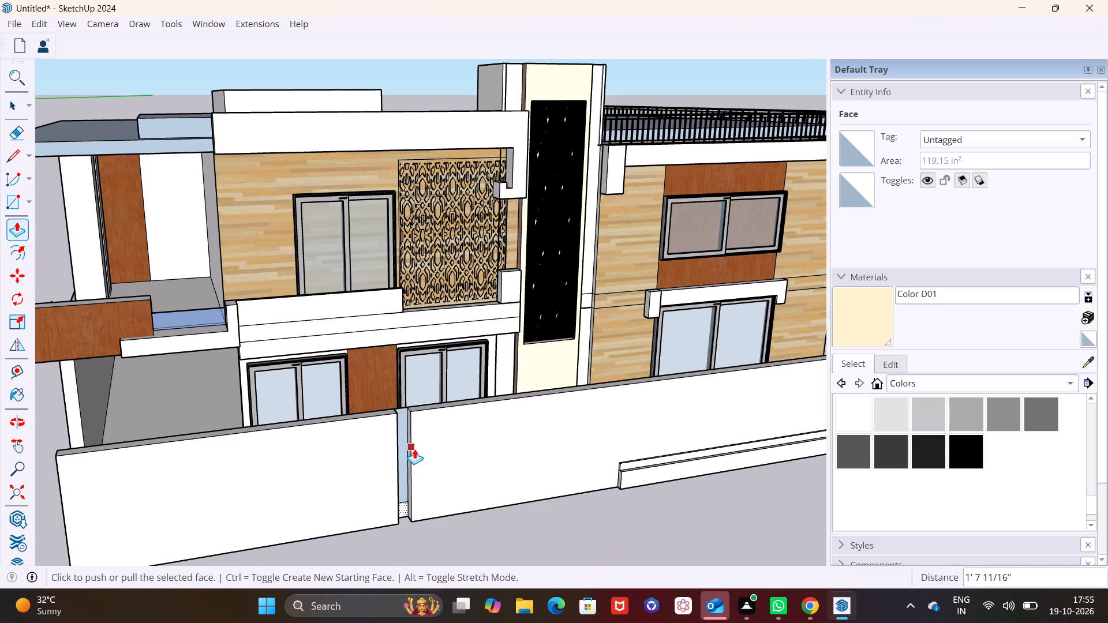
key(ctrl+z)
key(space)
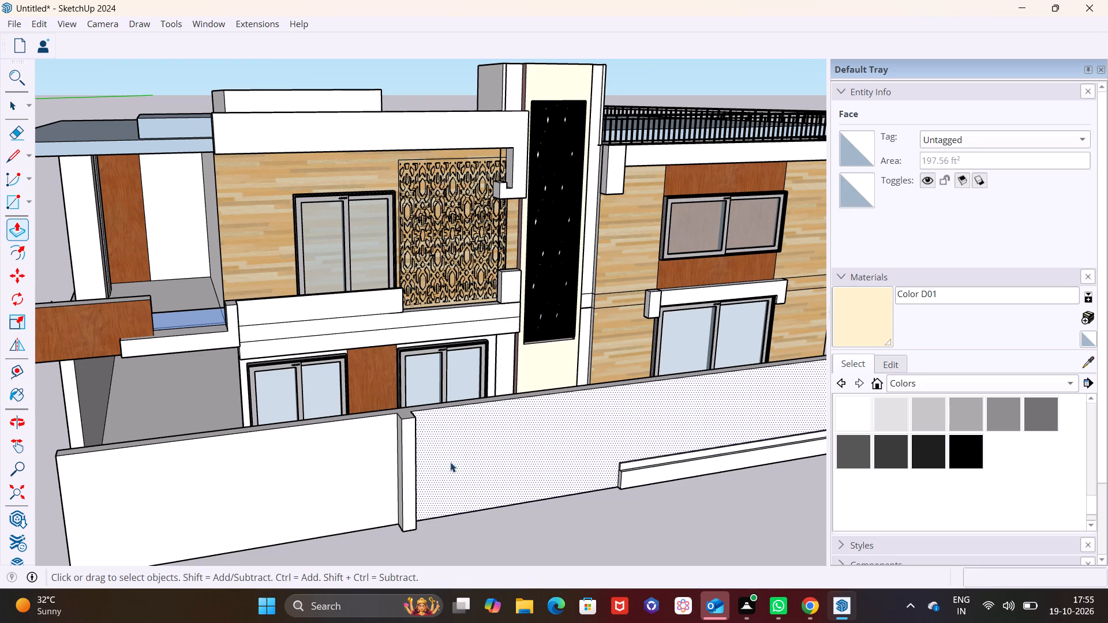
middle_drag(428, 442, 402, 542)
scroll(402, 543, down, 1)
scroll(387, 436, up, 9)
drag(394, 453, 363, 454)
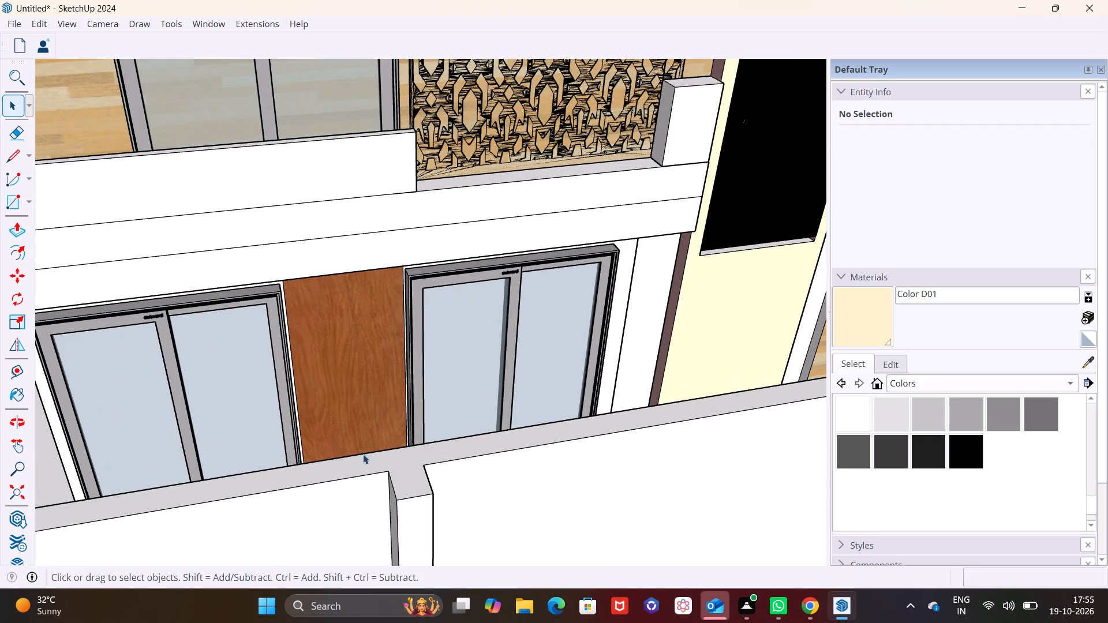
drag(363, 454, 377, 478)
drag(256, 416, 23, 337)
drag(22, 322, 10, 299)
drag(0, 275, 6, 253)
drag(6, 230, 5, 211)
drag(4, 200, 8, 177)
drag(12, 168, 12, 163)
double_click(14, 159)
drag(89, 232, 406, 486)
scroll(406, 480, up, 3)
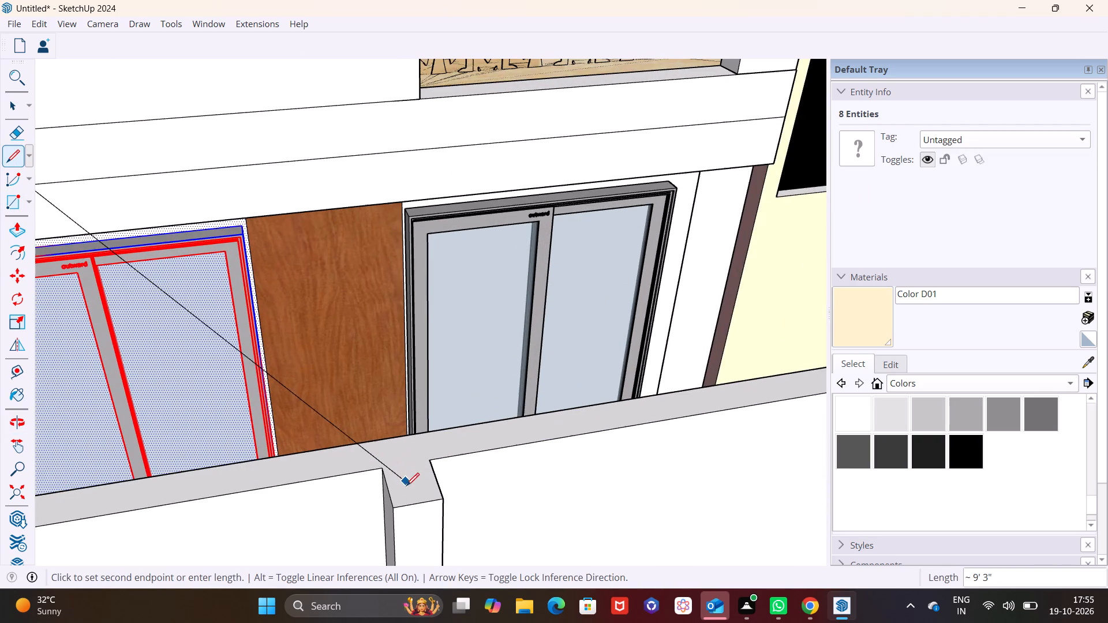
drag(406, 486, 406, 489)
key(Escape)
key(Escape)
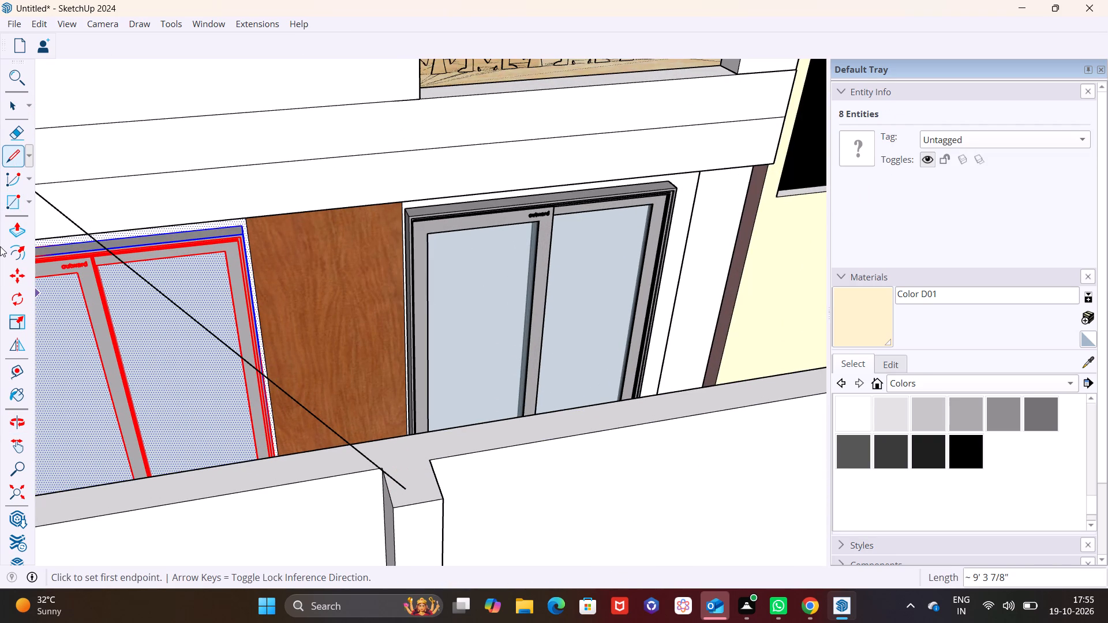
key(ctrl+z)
Separate the pier's top from the boundary wall's top with a line, and Push/Pull it up about 1' 6 1/16".
click(13, 153)
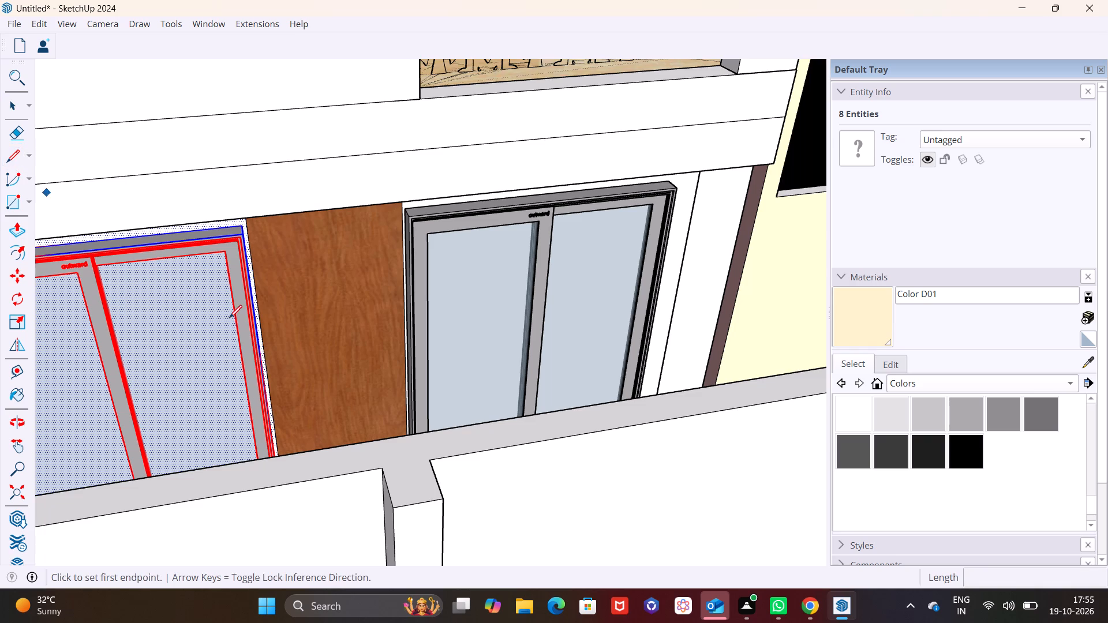
click(382, 467)
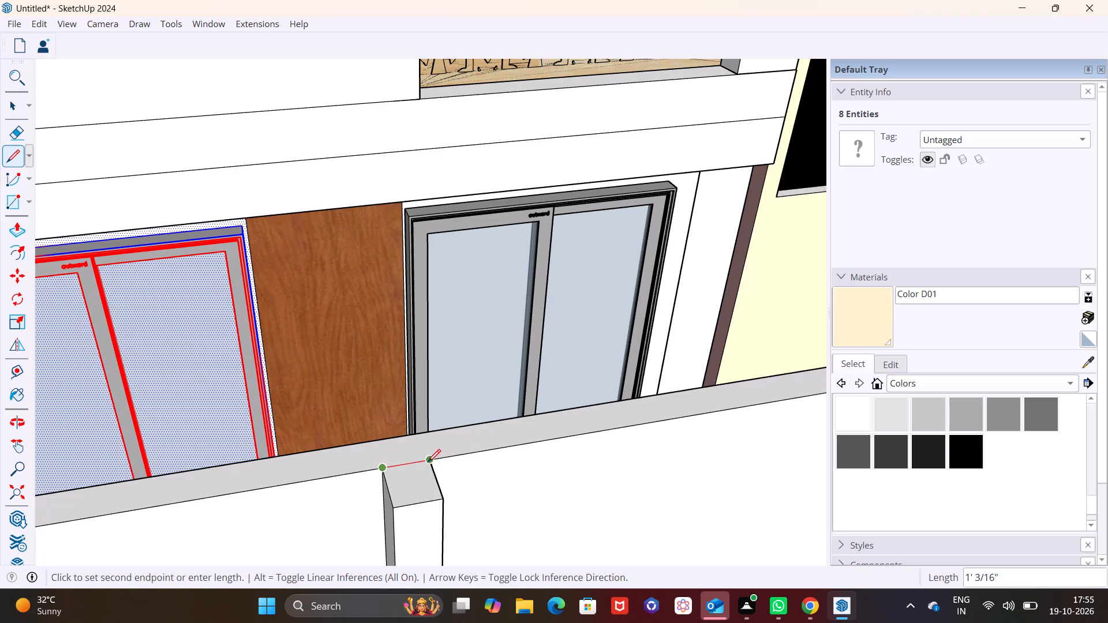
click(428, 462)
key(space)
click(428, 486)
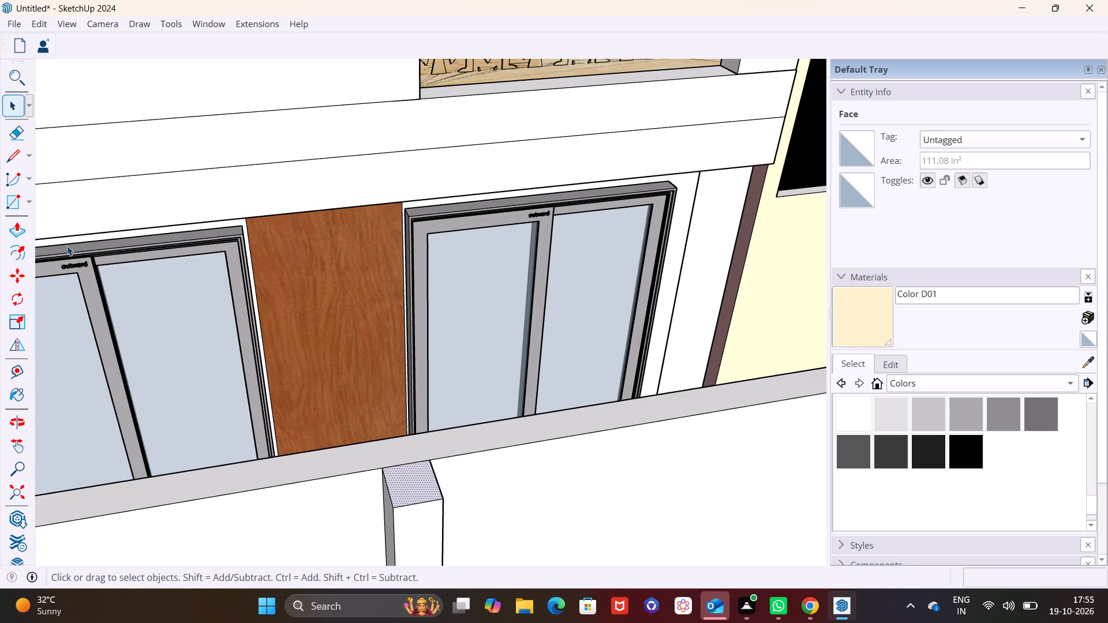
click(20, 232)
click(422, 485)
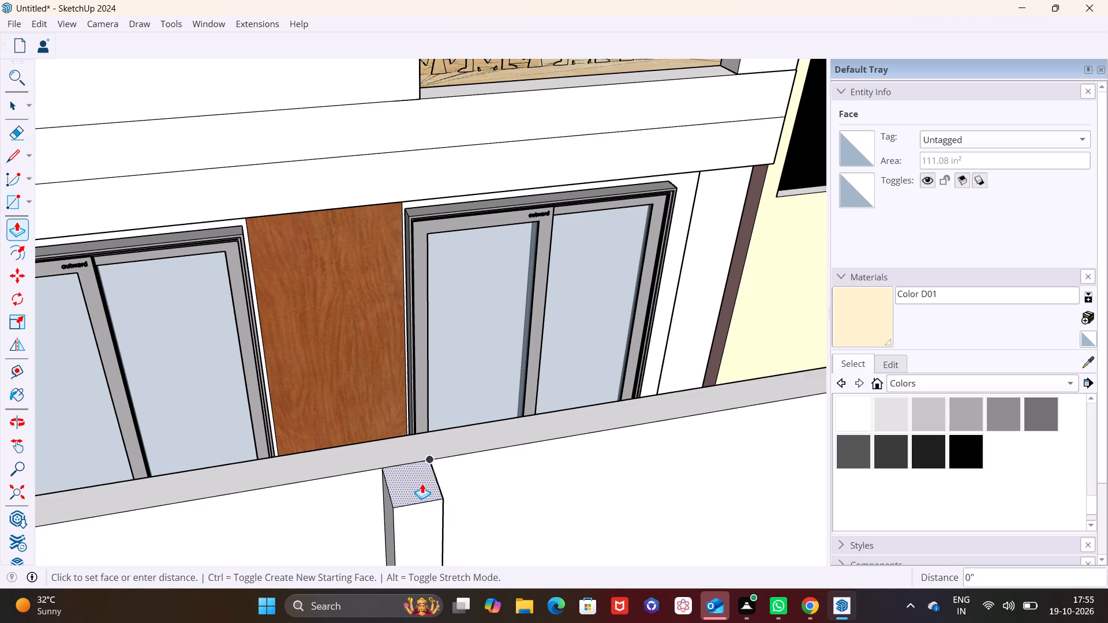
click(401, 411)
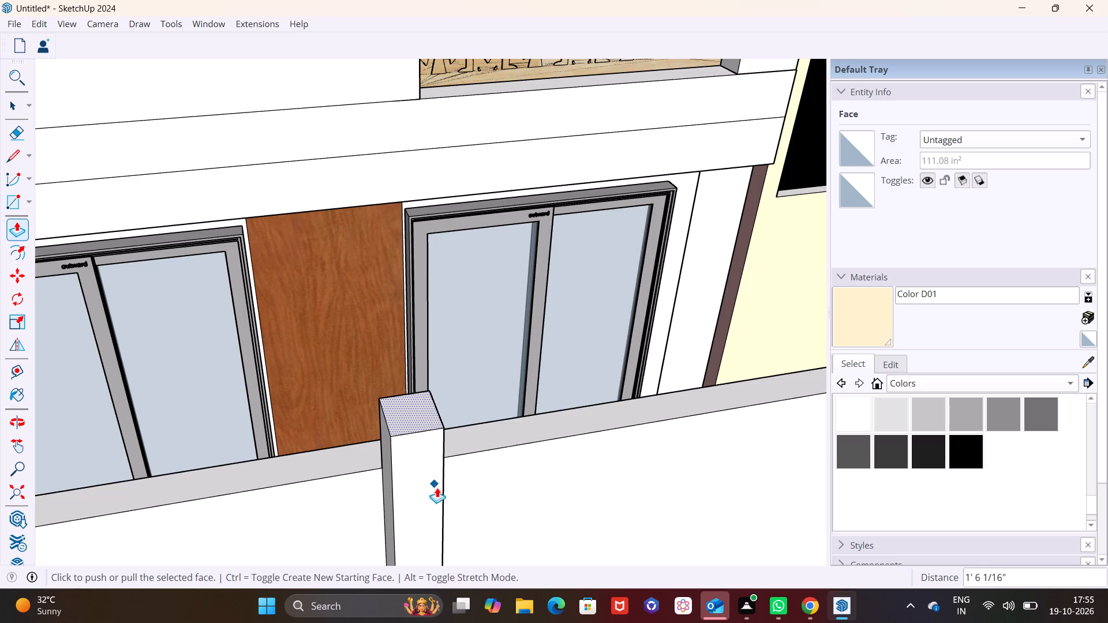
Draw a line across the raised pier's side face, near its top, on the side away from the base bands.
scroll(443, 490, down, 6)
middle_drag(451, 491, 357, 314)
middle_drag(390, 432, 508, 445)
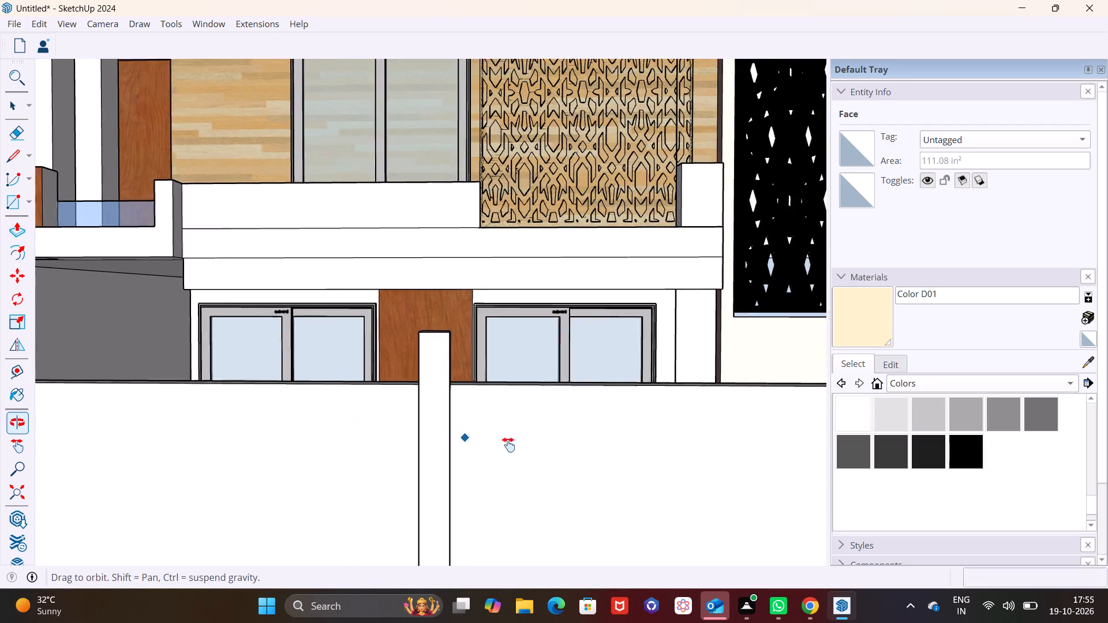
middle_drag(508, 445, 607, 452)
middle_drag(585, 433, 738, 471)
scroll(615, 371, up, 4)
shift+middle_drag(642, 379, 209, 351)
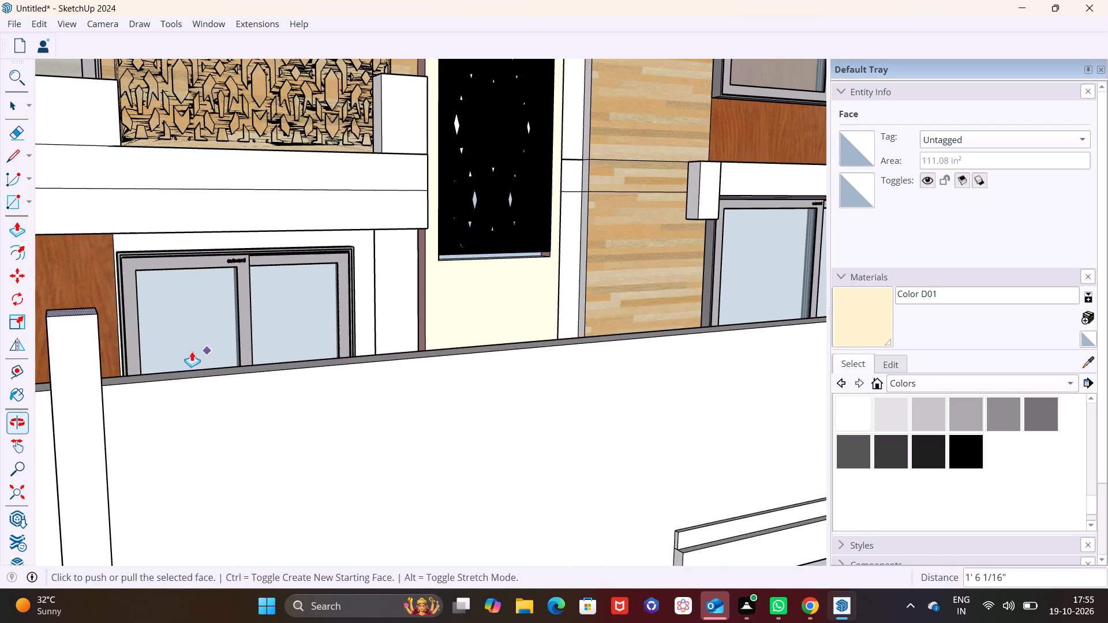
middle_drag(189, 355, 208, 359)
shift+middle_drag(193, 364, 518, 361)
scroll(505, 404, up, 2)
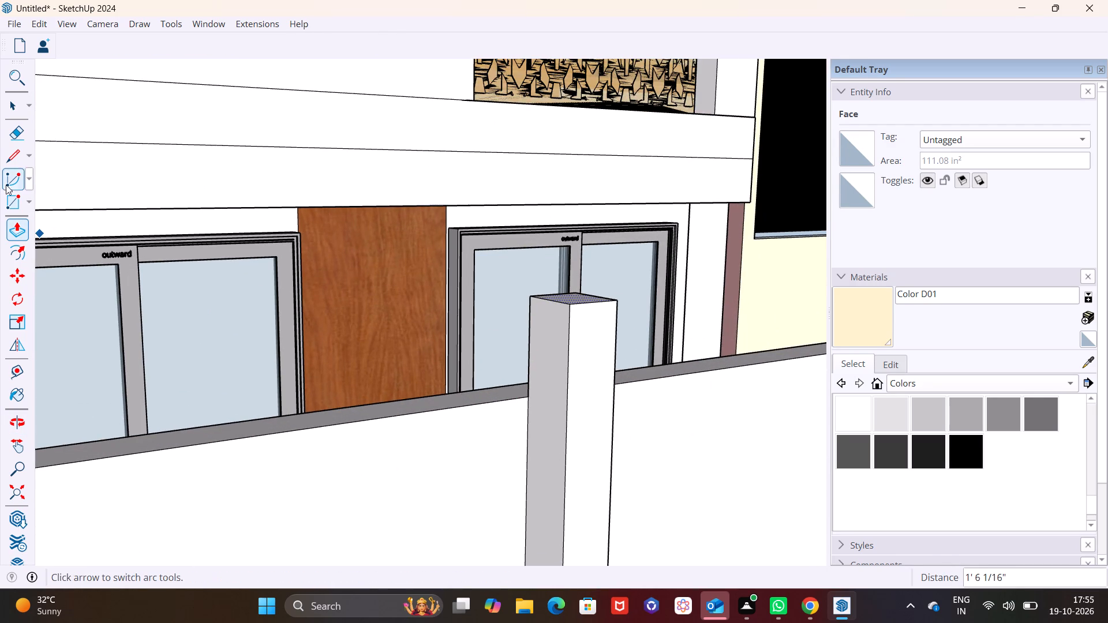
click(20, 151)
click(533, 339)
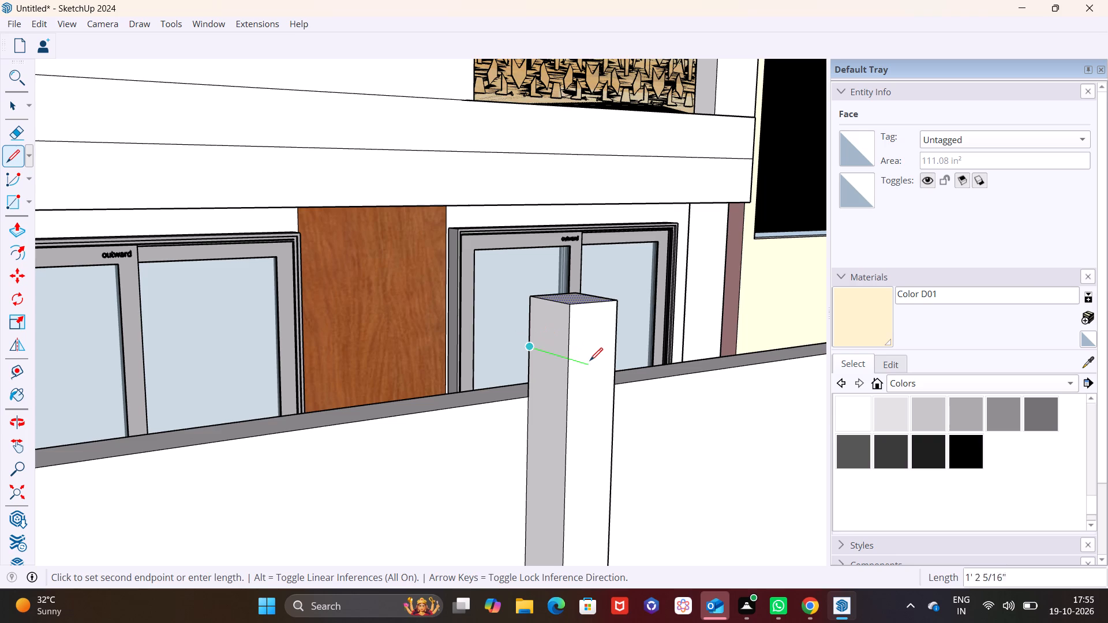
click(571, 355)
key(space)
Push/Pull the small upper side face out about 12' 4 3/4" to form a horizontal beam above the wall.
click(549, 329)
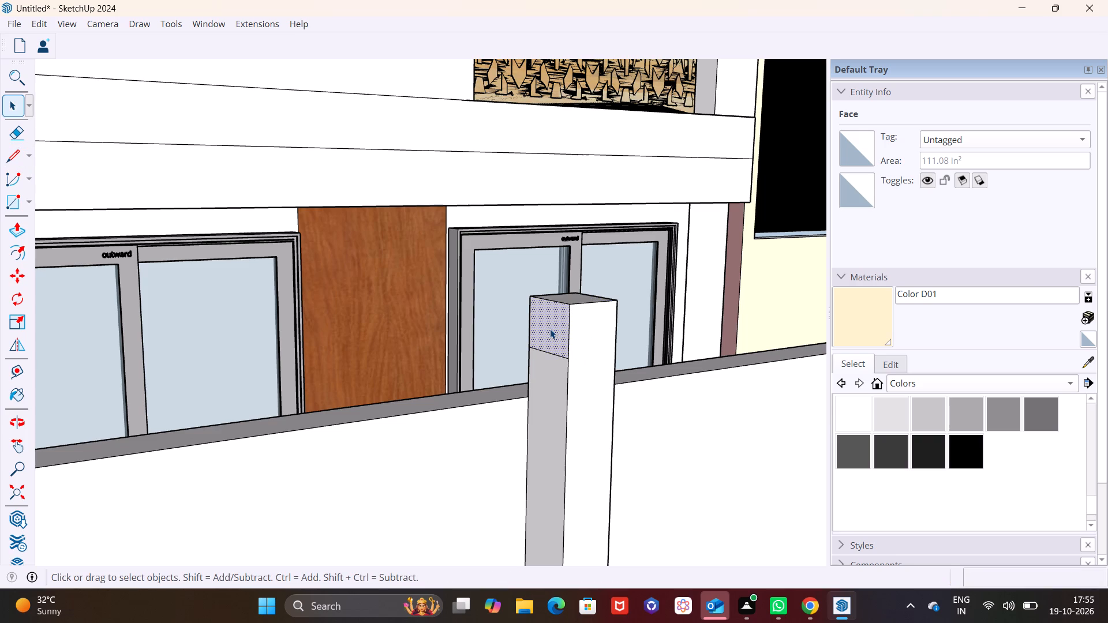
click(18, 230)
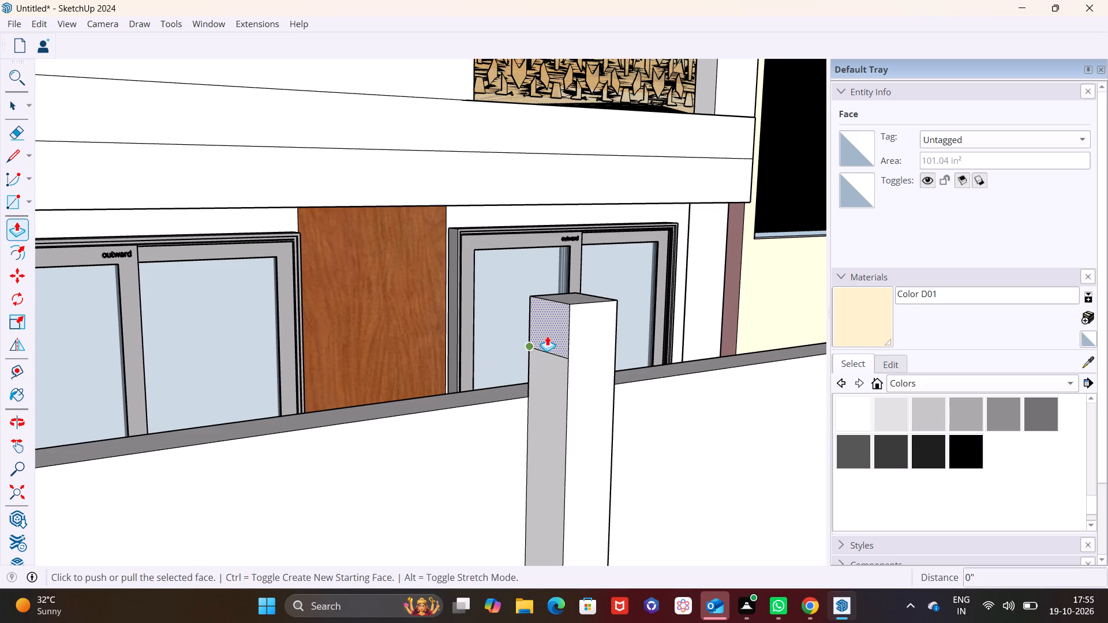
click(547, 329)
scroll(300, 361, down, 10)
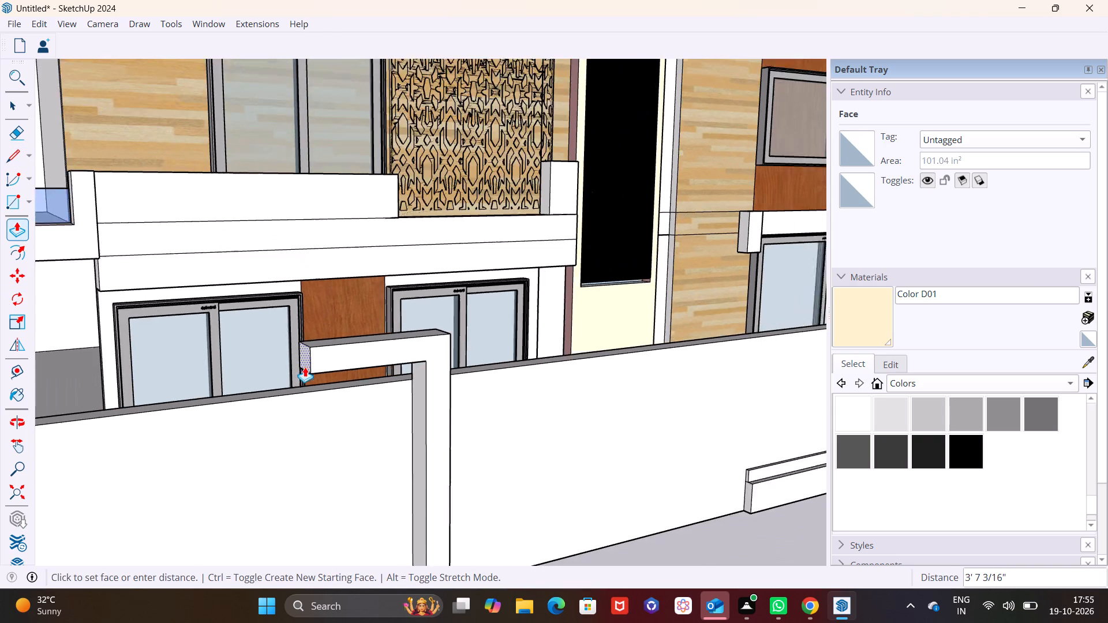
shift+middle_drag(305, 371, 528, 335)
click(244, 347)
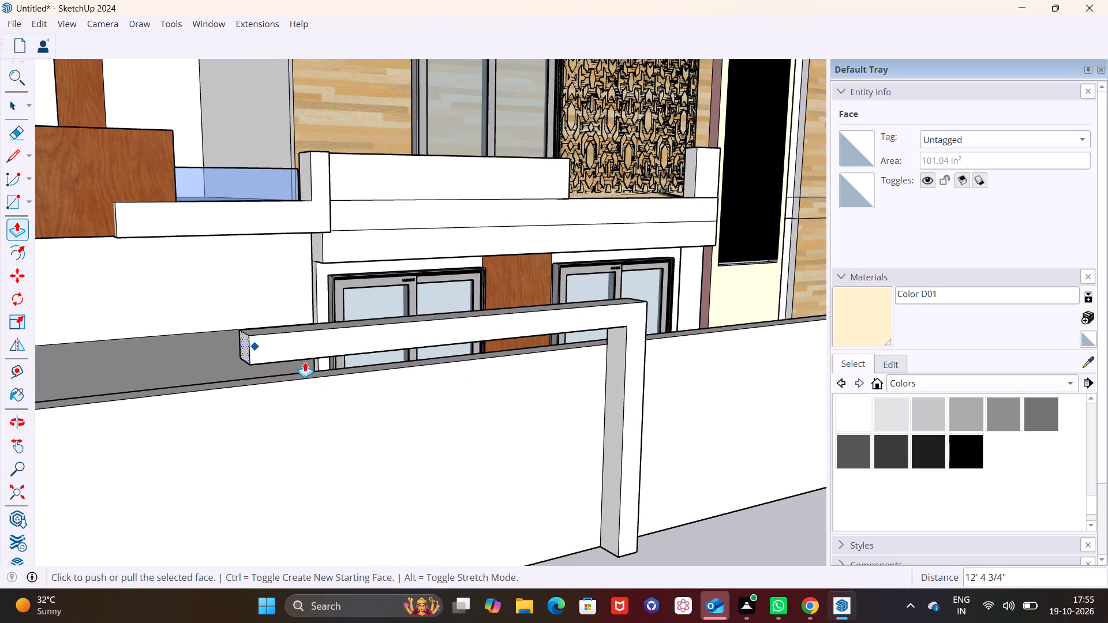
key(space)
Shorten the beam by pushing its free end toward the pier, about 1' 2 1/16" first and slightly more in further pushes.
middle_drag(372, 419, 203, 400)
scroll(293, 411, down, 6)
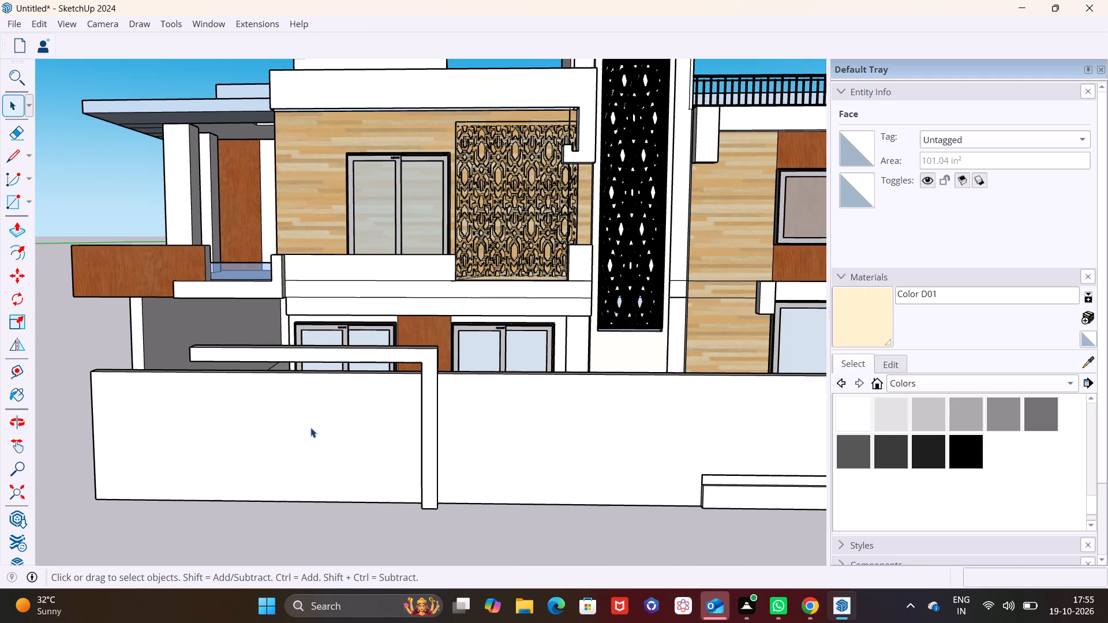
shift+middle_drag(368, 419, 475, 410)
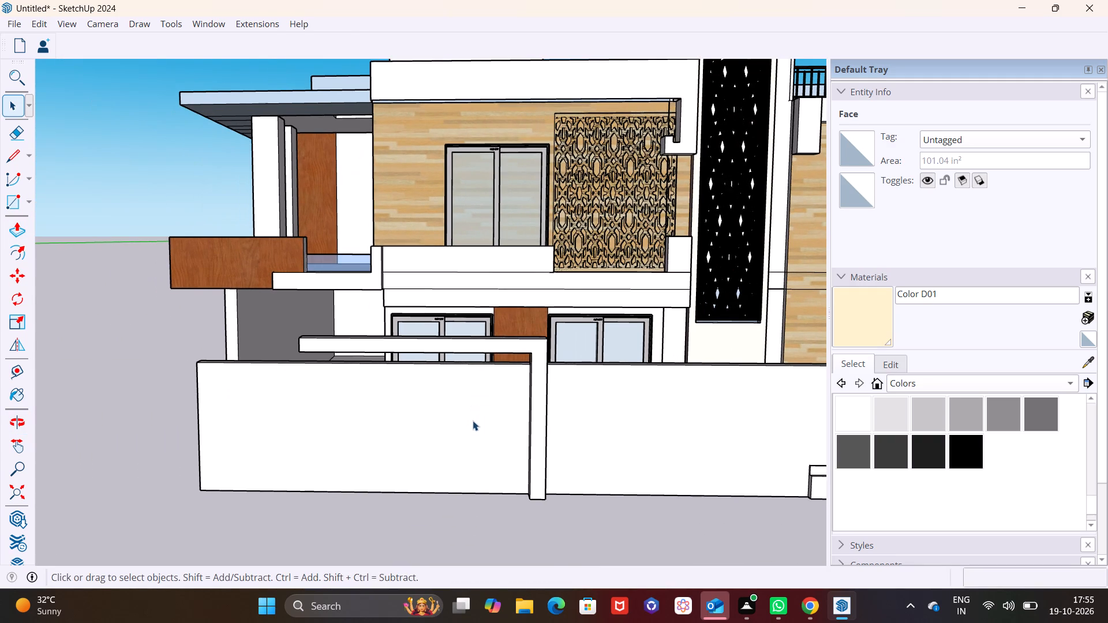
middle_drag(474, 418, 628, 408)
scroll(314, 335, up, 5)
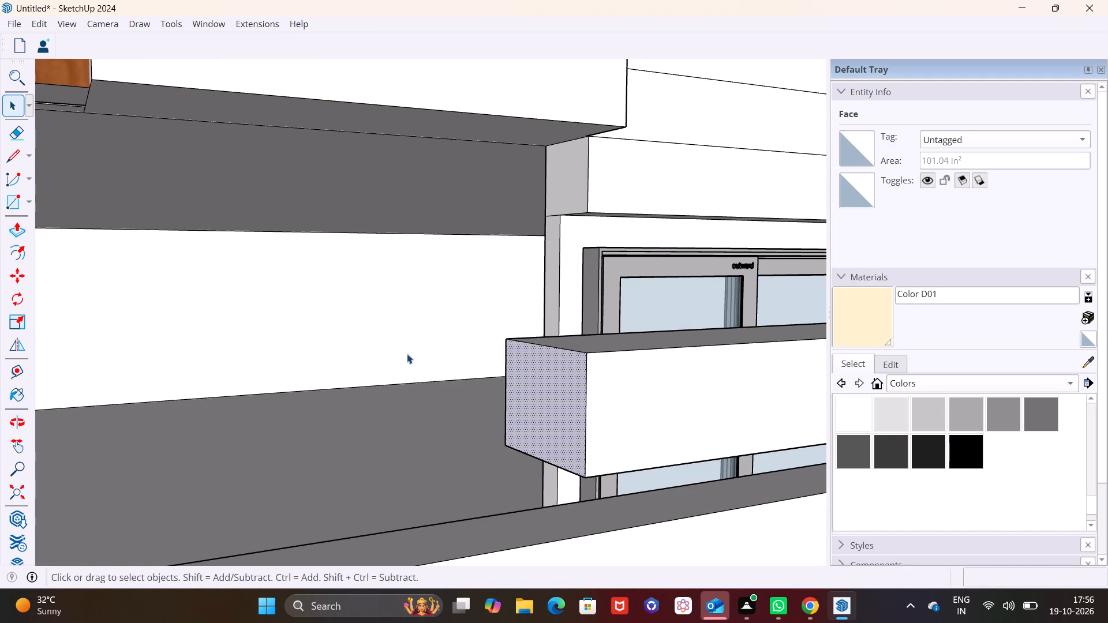
click(13, 227)
click(555, 410)
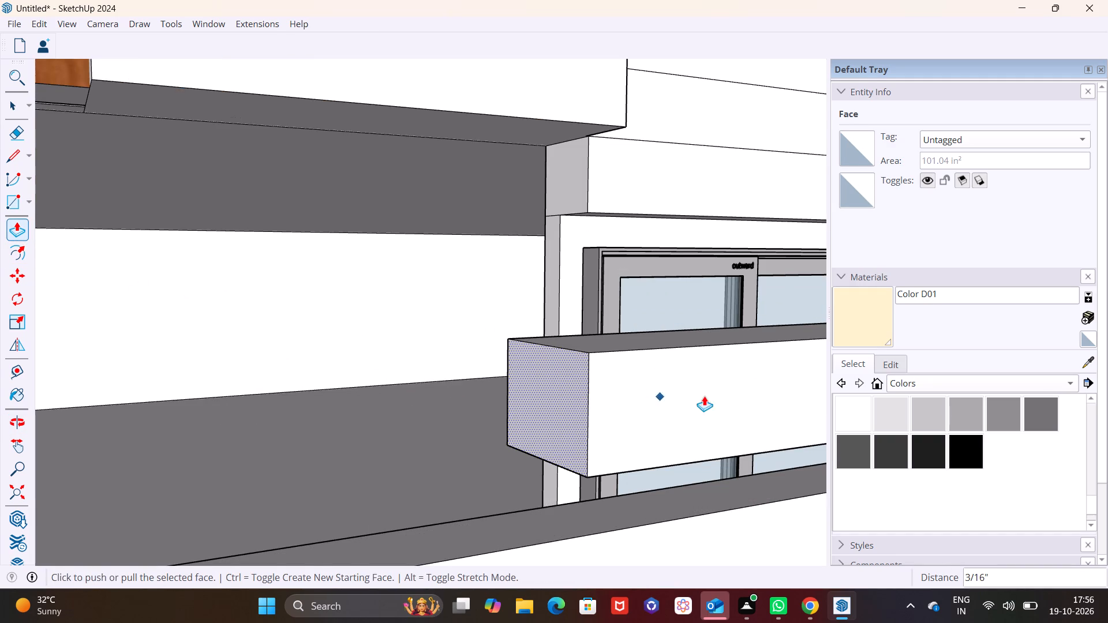
drag(571, 411, 586, 410)
click(683, 392)
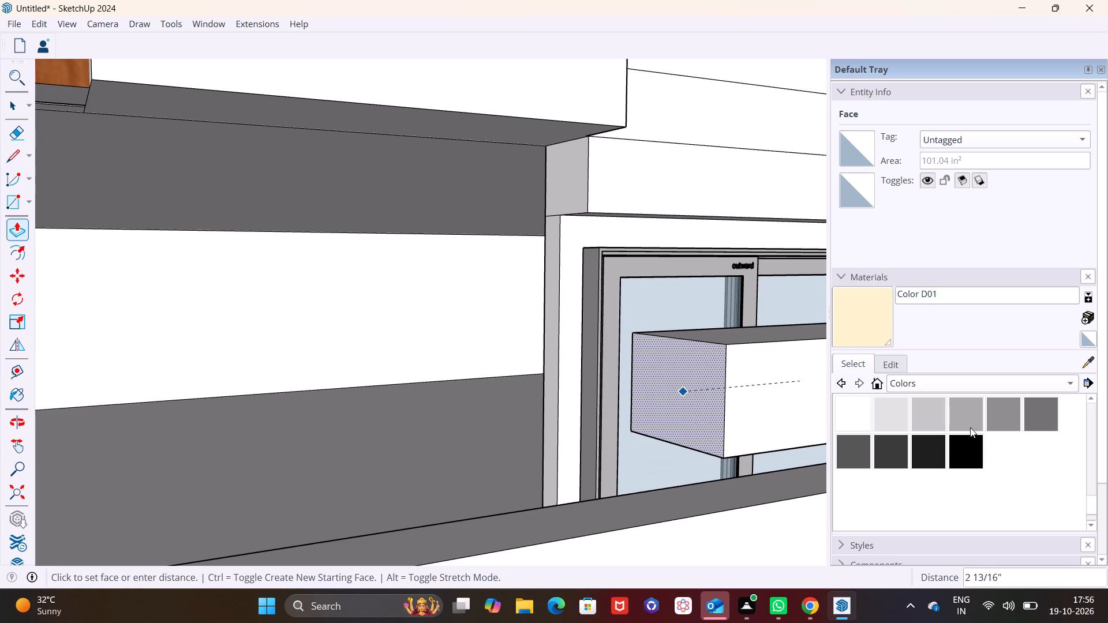
click(814, 389)
drag(712, 393, 722, 392)
click(776, 380)
click(789, 374)
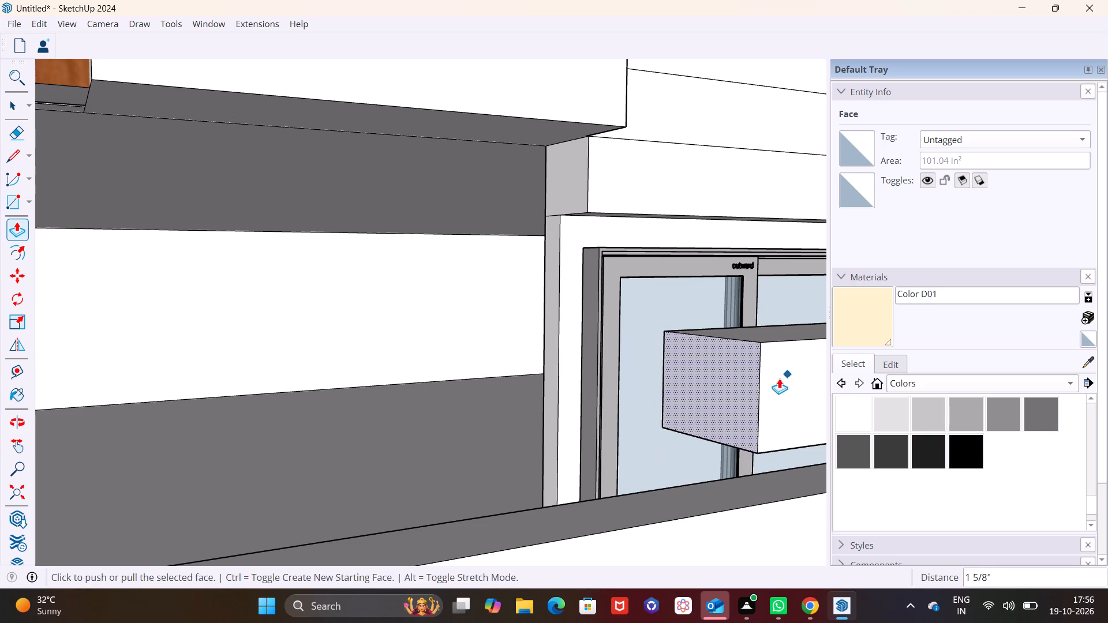
drag(739, 390, 750, 389)
click(782, 377)
scroll(780, 388, down, 10)
middle_drag(667, 398, 501, 377)
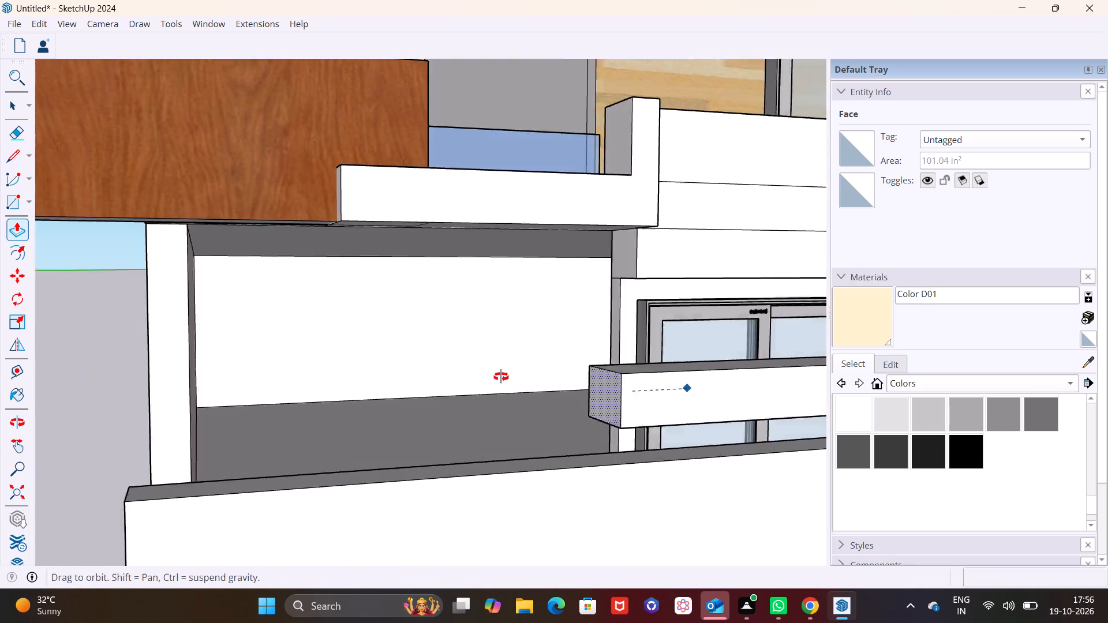
middle_drag(501, 377, 576, 408)
click(576, 408)
key(space)
Shorten the beam from its free end in successive pushes of about 2' 1 1/16", 2' 2 5/16" and 3' 11/16".
scroll(615, 422, down, 2)
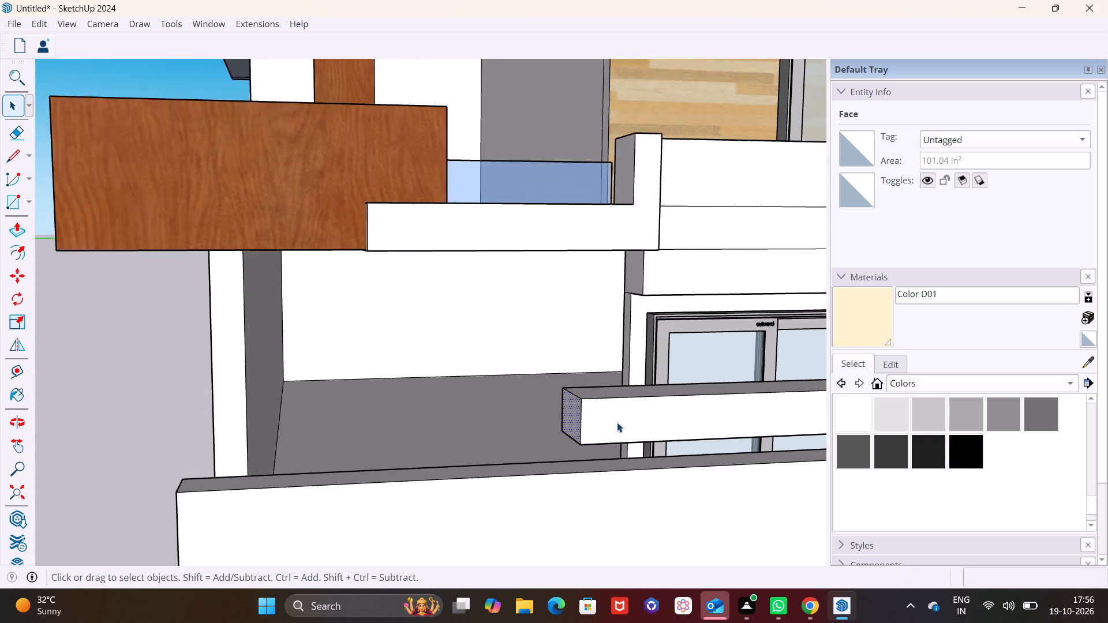
scroll(617, 422, down, 5)
middle_drag(567, 410, 392, 355)
scroll(622, 448, down, 3)
middle_drag(510, 404, 787, 471)
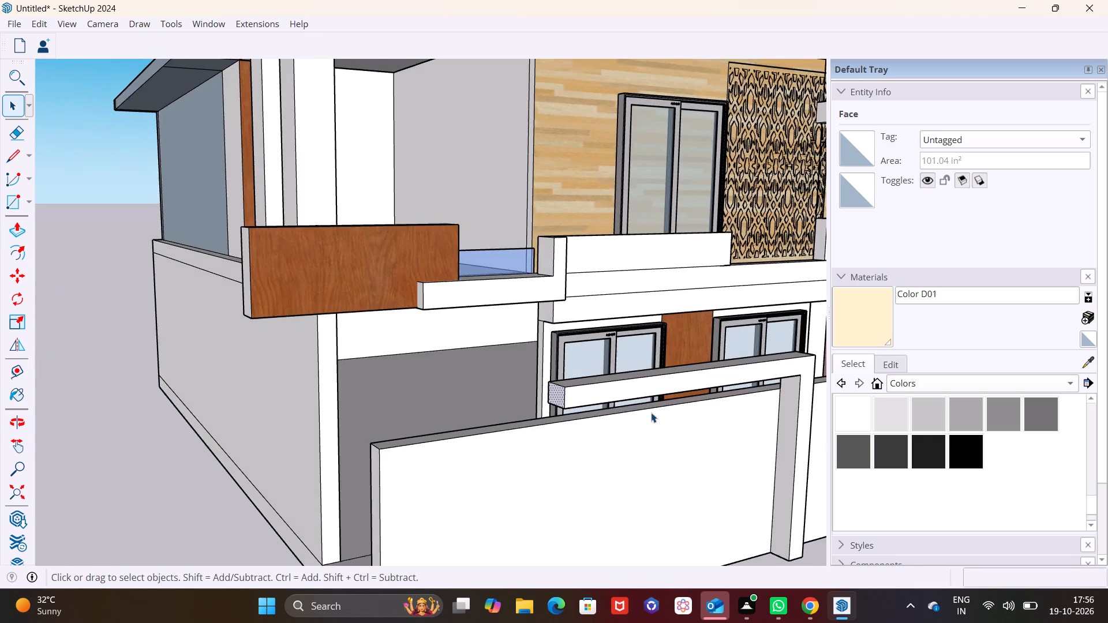
scroll(651, 412, up, 4)
click(8, 227)
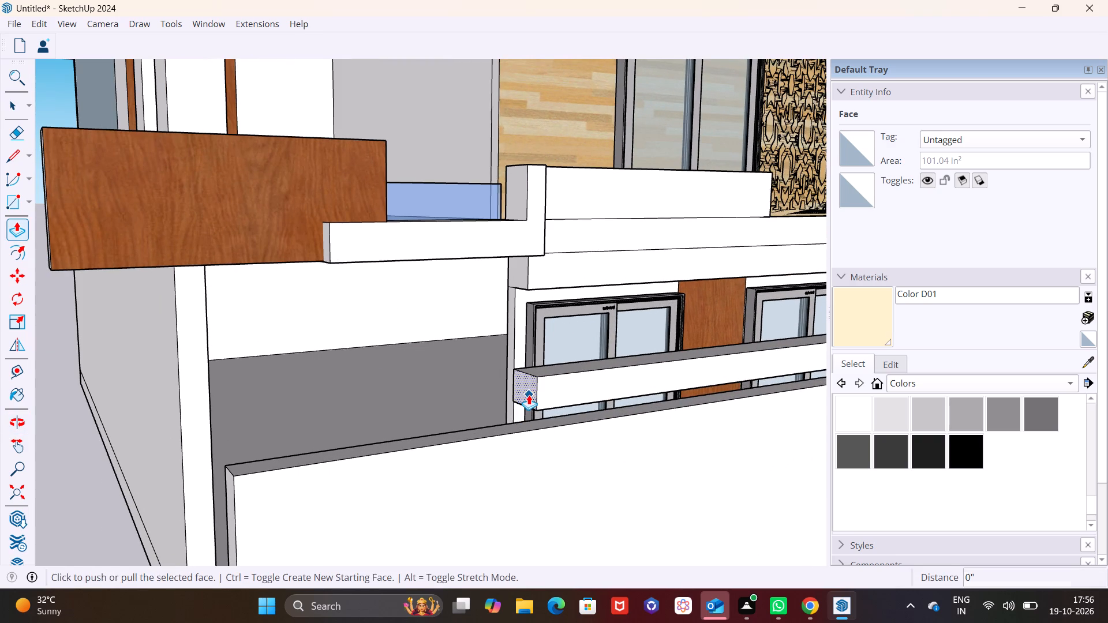
click(529, 395)
click(692, 376)
click(750, 352)
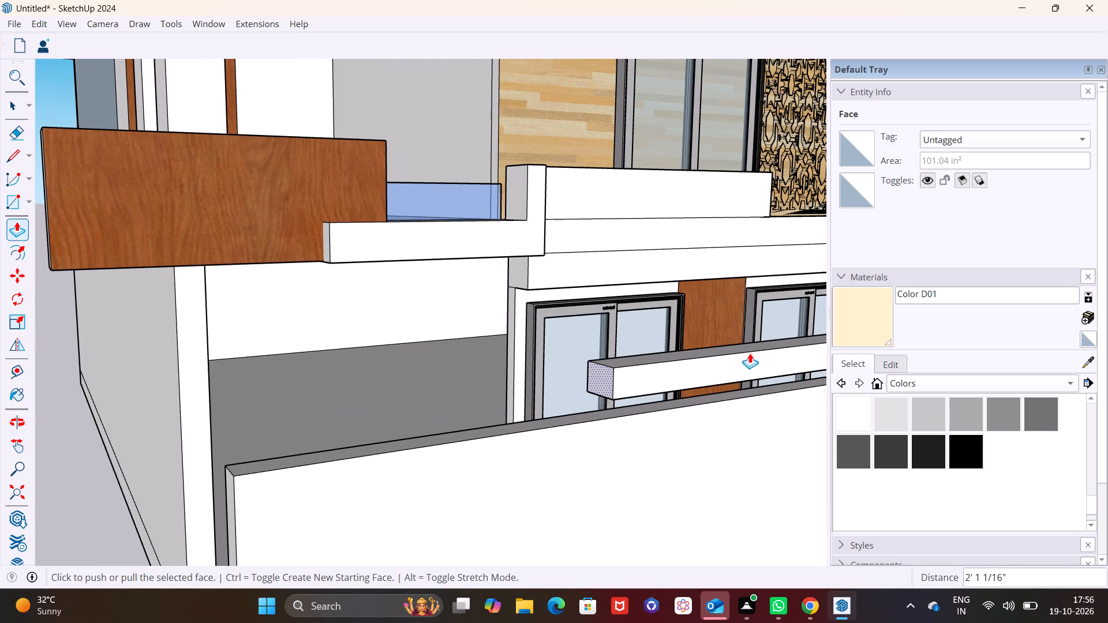
drag(602, 387, 613, 384)
click(705, 366)
click(769, 366)
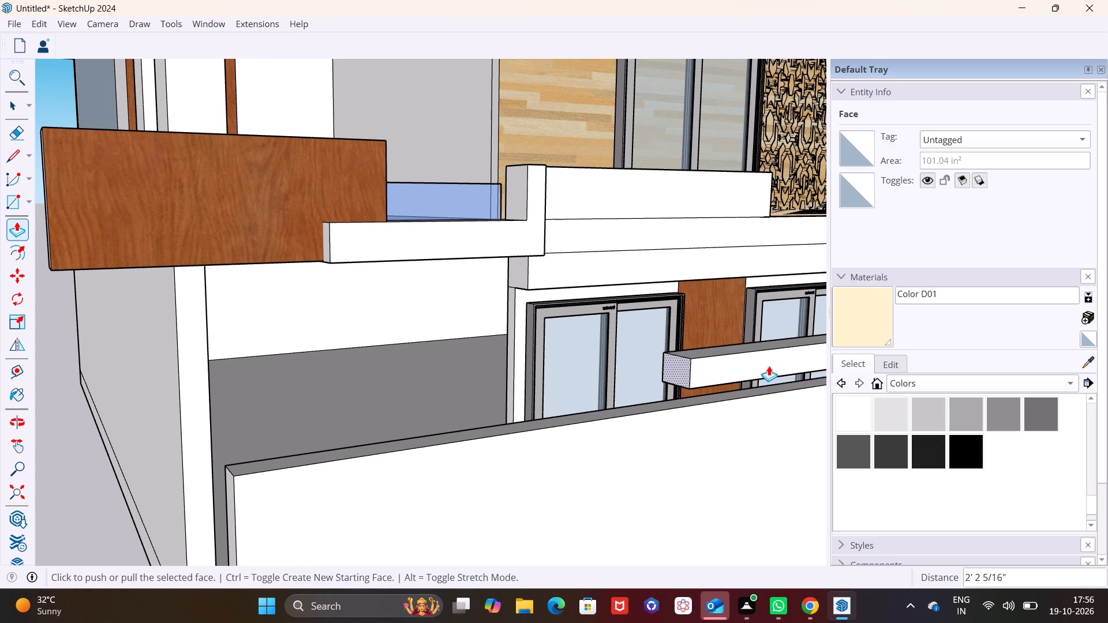
click(687, 373)
click(775, 351)
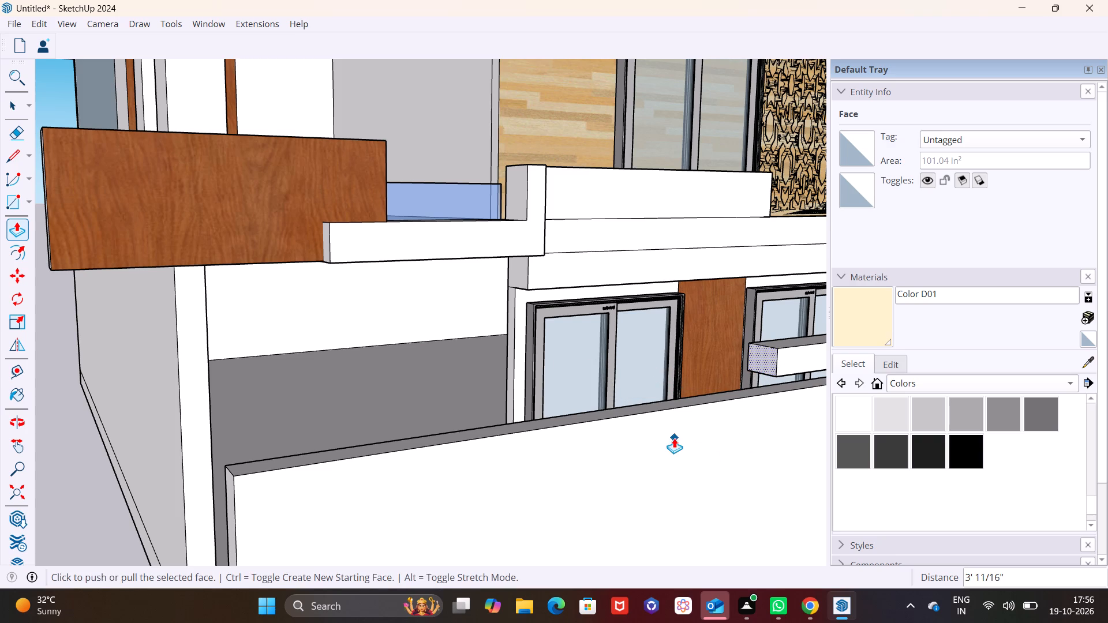
key(space)
Examine the shortened beam and pier against the boundary wall and house front, from close up and farther away.
scroll(675, 446, down, 3)
middle_drag(619, 432, 516, 412)
scroll(658, 461, down, 3)
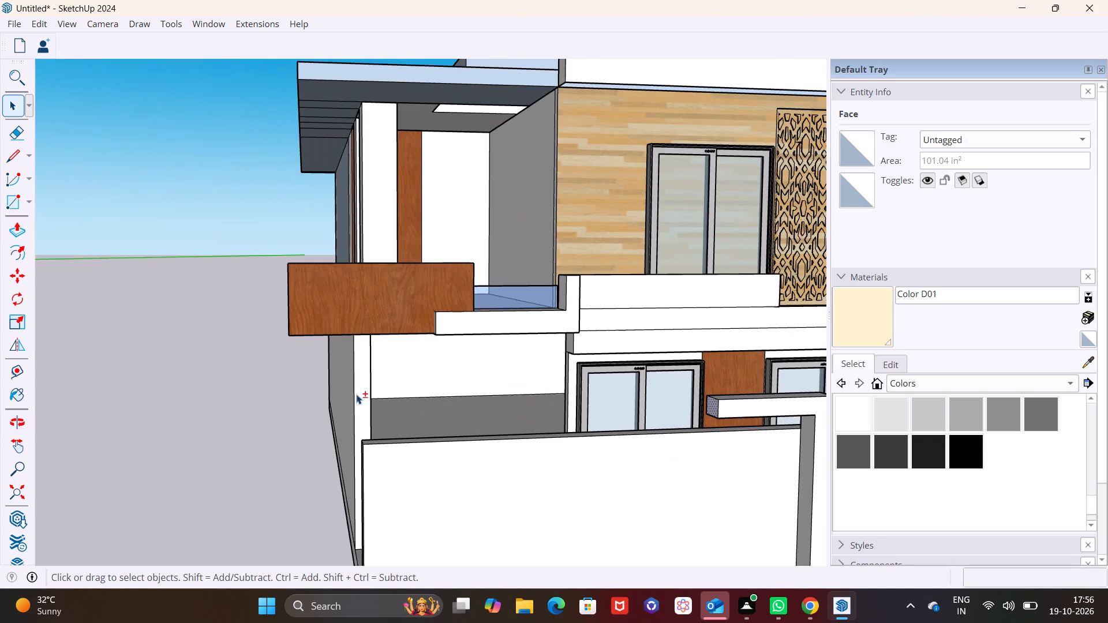
shift+middle_drag(738, 451, 451, 431)
scroll(506, 433, up, 2)
scroll(506, 433, down, 7)
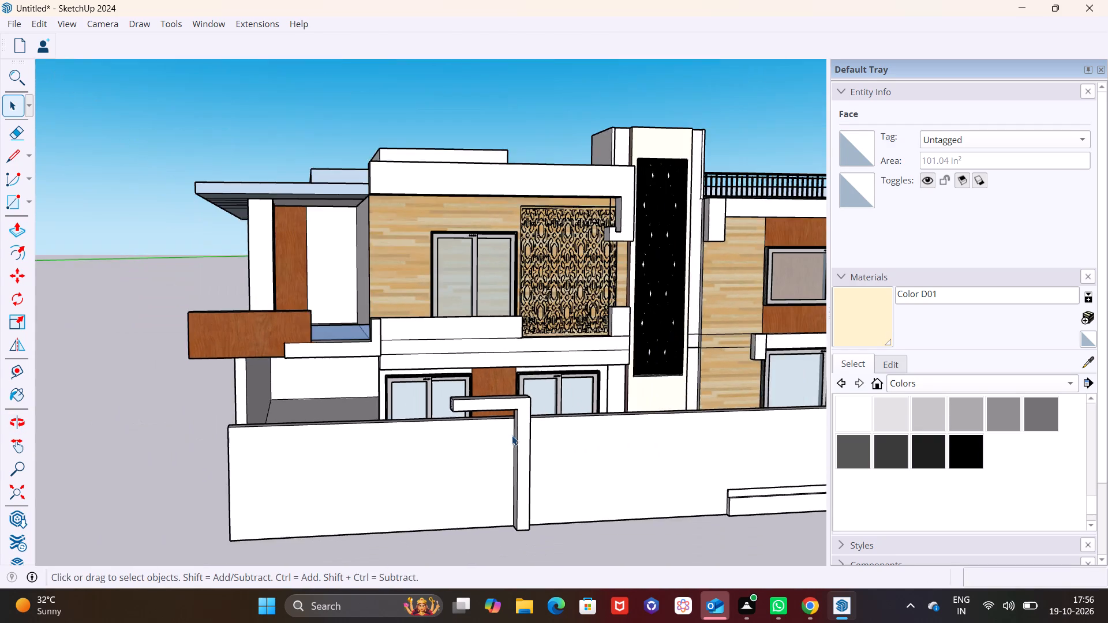
middle_drag(512, 436, 456, 422)
scroll(466, 406, down, 2)
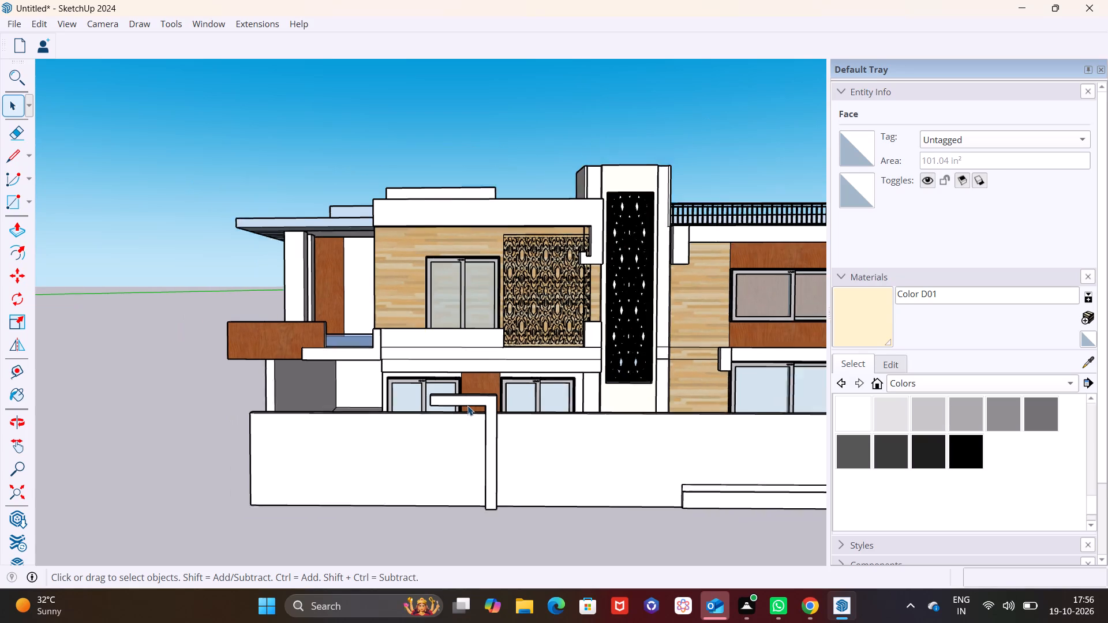
scroll(467, 406, down, 1)
scroll(534, 444, up, 1)
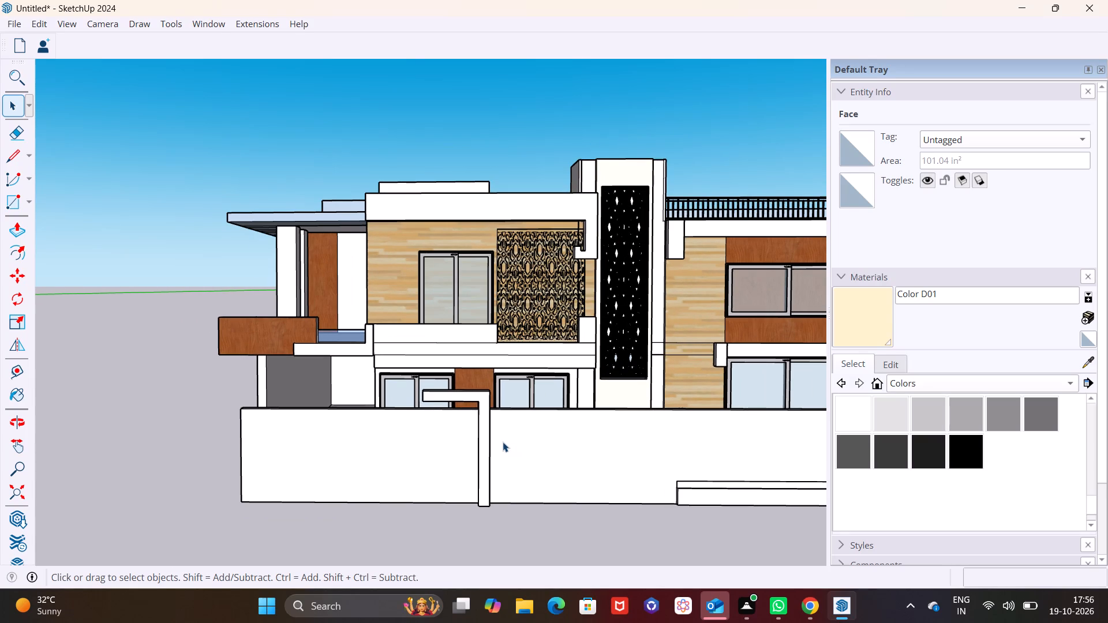
Push/Pull the raised pier's side face away from the beam out about 4' 2 1/4" to widen the pier.
shift+middle_drag(502, 441, 568, 484)
scroll(579, 494, up, 5)
middle_drag(540, 467, 387, 459)
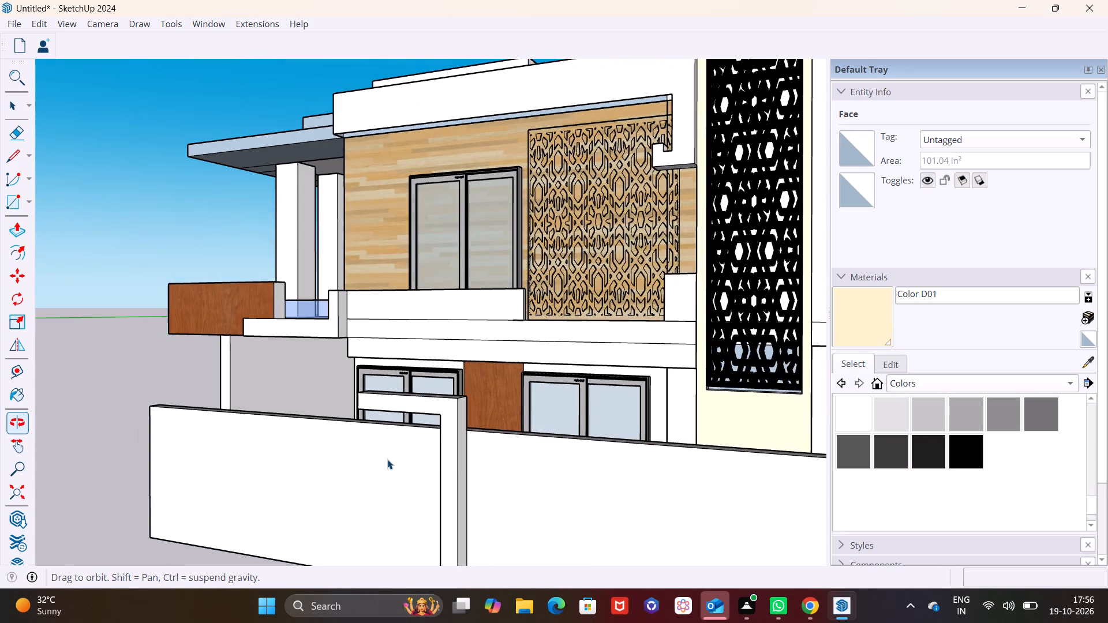
middle_drag(387, 459, 388, 459)
click(461, 466)
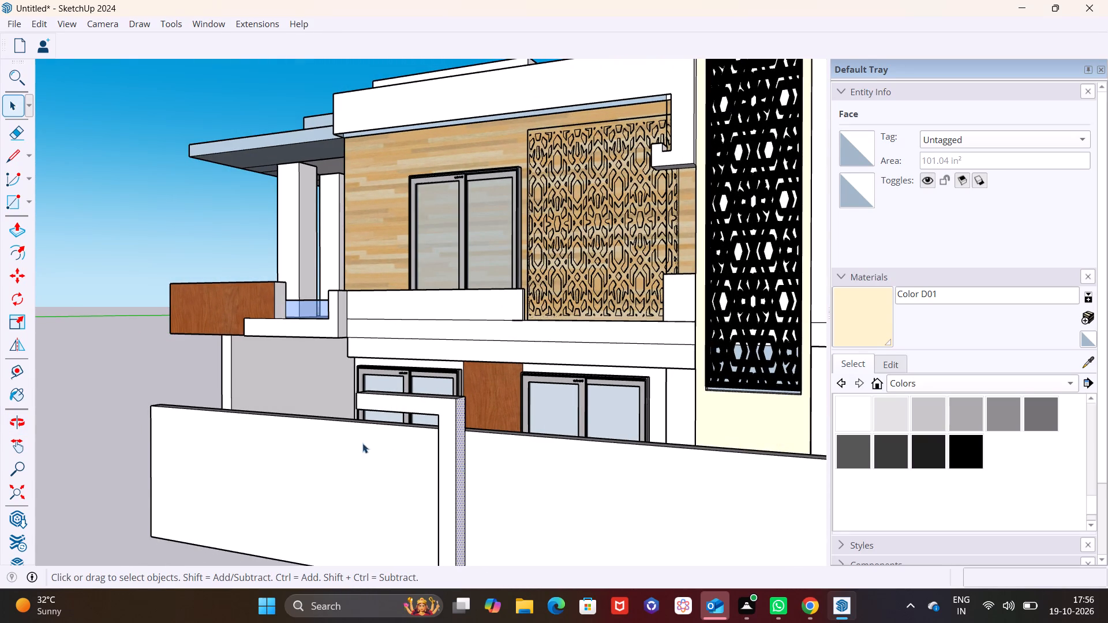
click(12, 232)
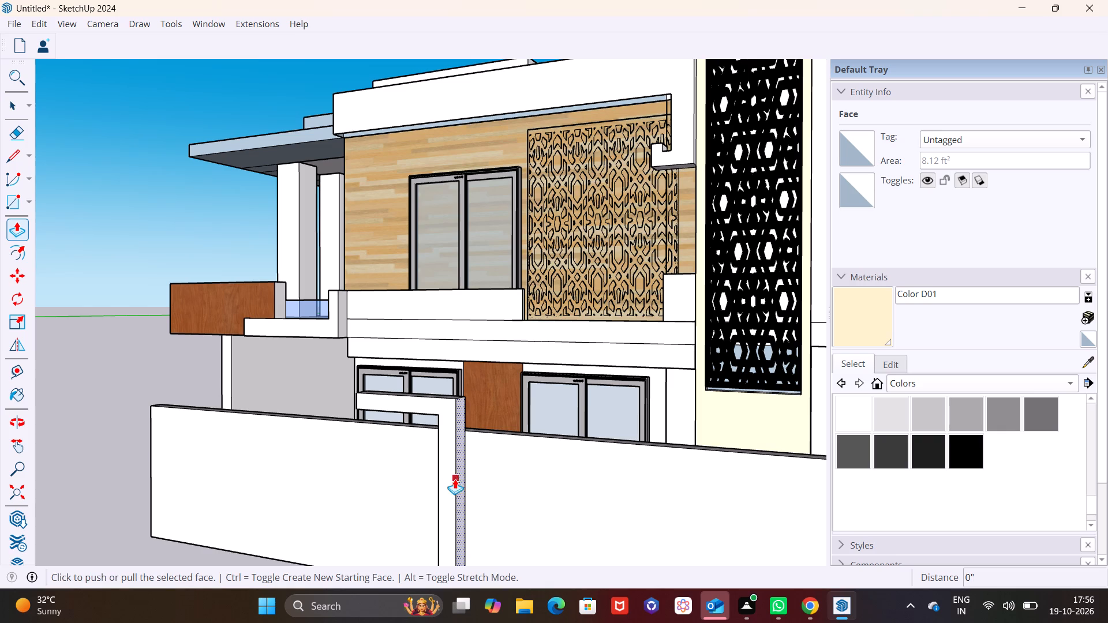
click(461, 474)
click(553, 481)
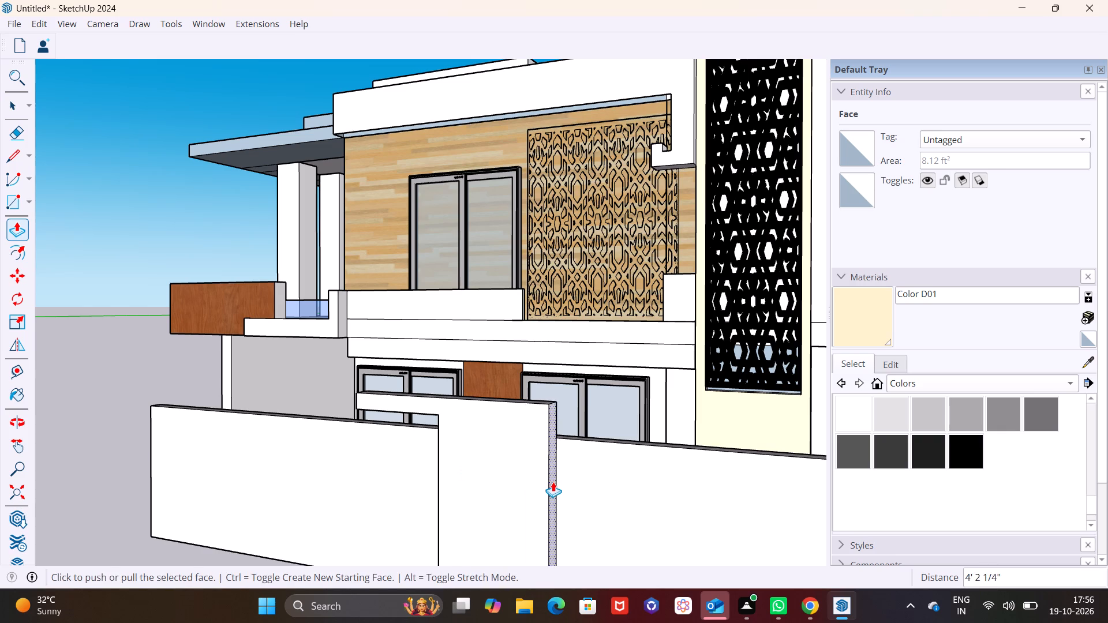
Push the pier's beam-side face in about 4' 5 5/16" to narrow the pier and lengthen the opening beneath the beam.
scroll(553, 482, down, 7)
middle_drag(533, 516, 770, 506)
scroll(770, 506, down, 1)
scroll(599, 490, up, 7)
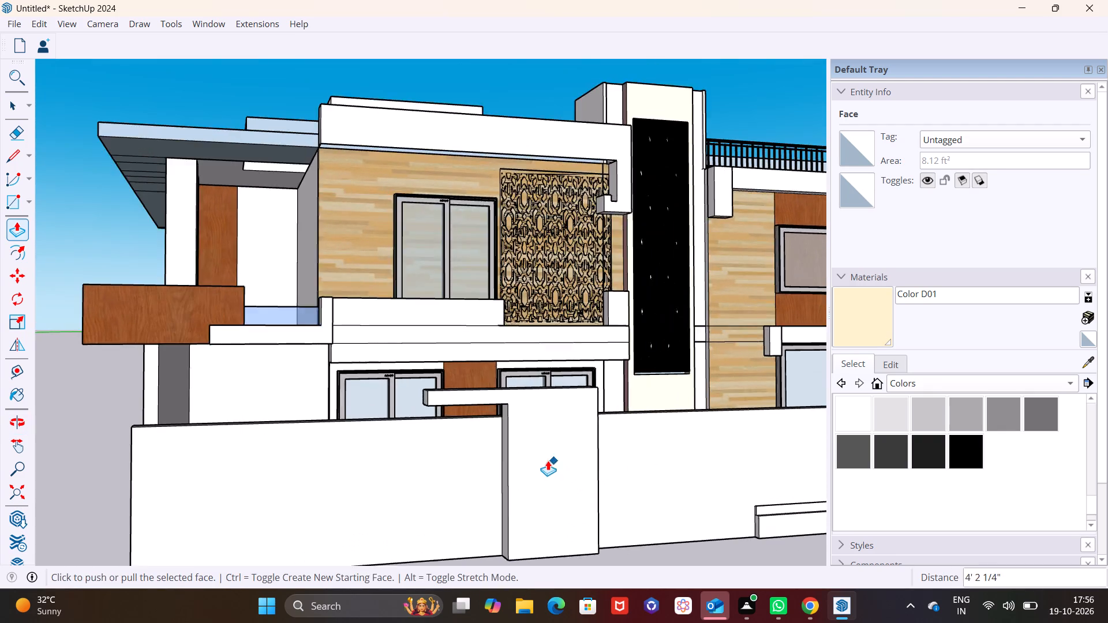
scroll(548, 460, up, 3)
key(space)
click(485, 456)
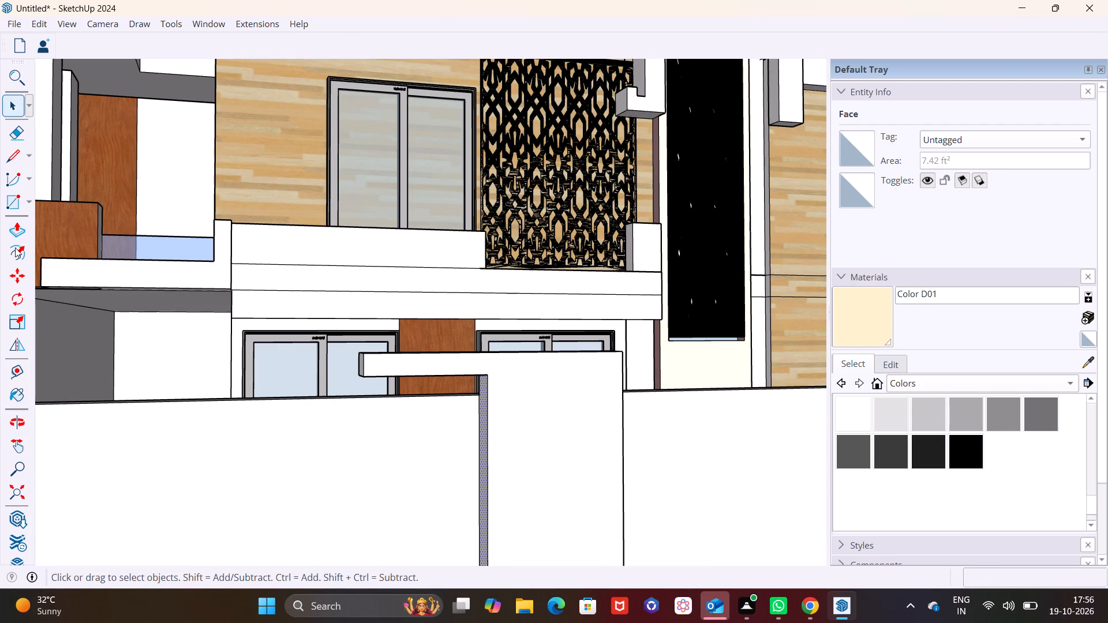
click(19, 232)
click(481, 456)
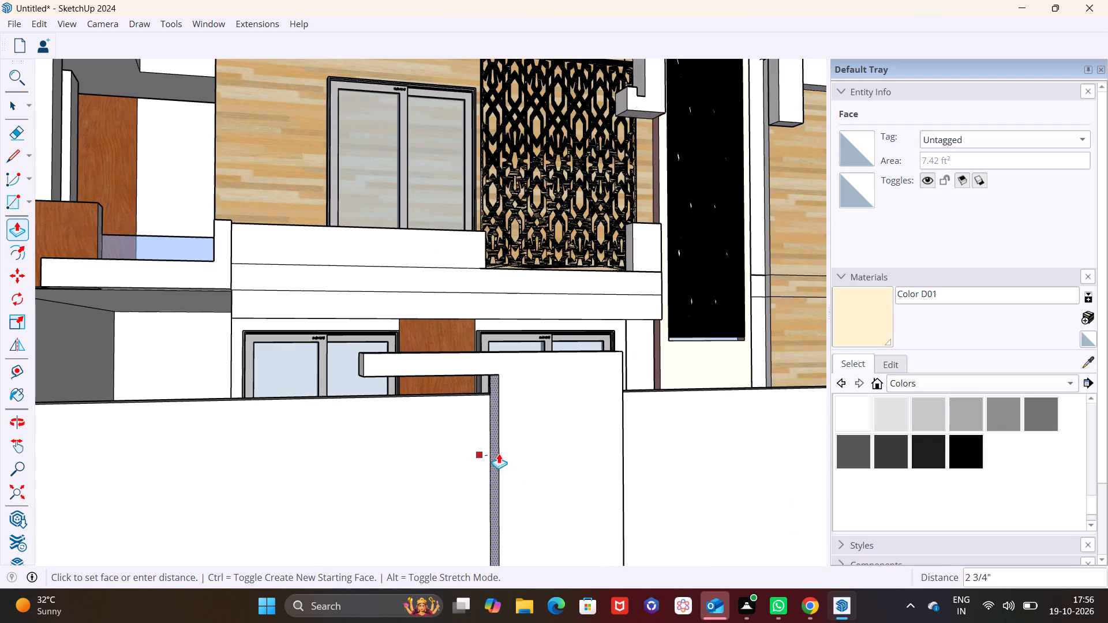
click(596, 449)
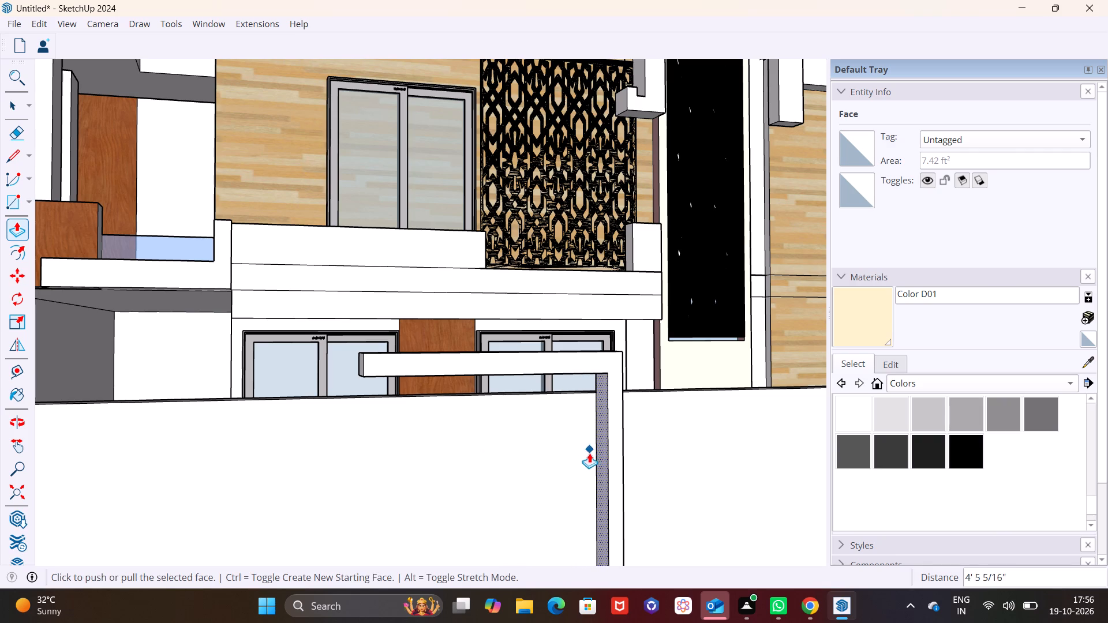
Pull the pier's beam-side face back out about 2' 10 1/4" beneath the beam.
middle_drag(589, 453, 417, 464)
scroll(447, 468, down, 7)
middle_drag(488, 484, 402, 476)
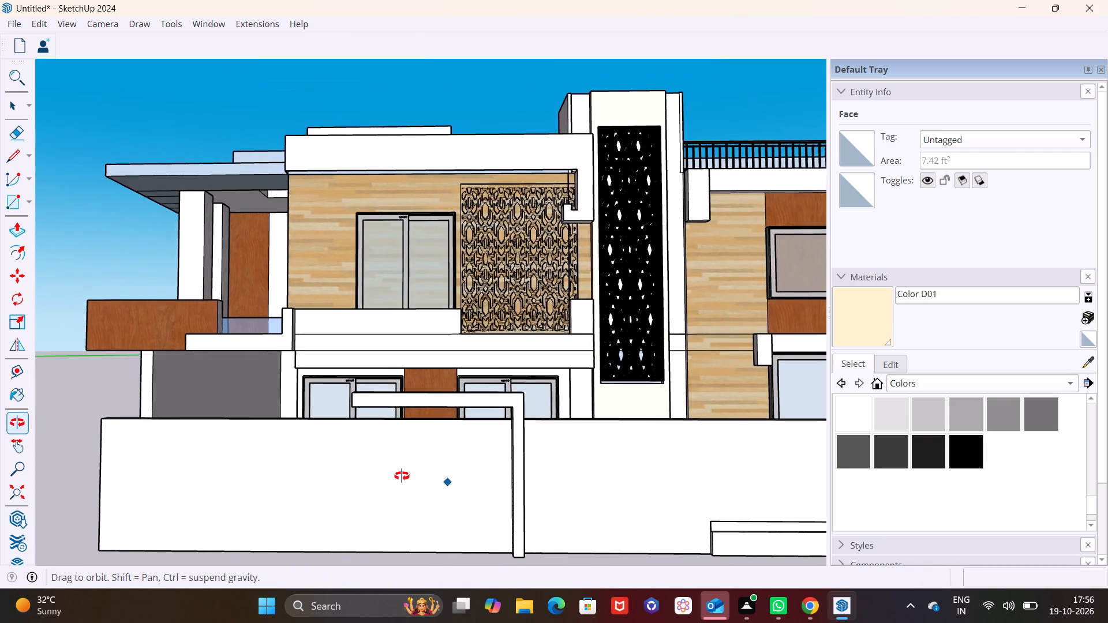
middle_drag(402, 476, 433, 487)
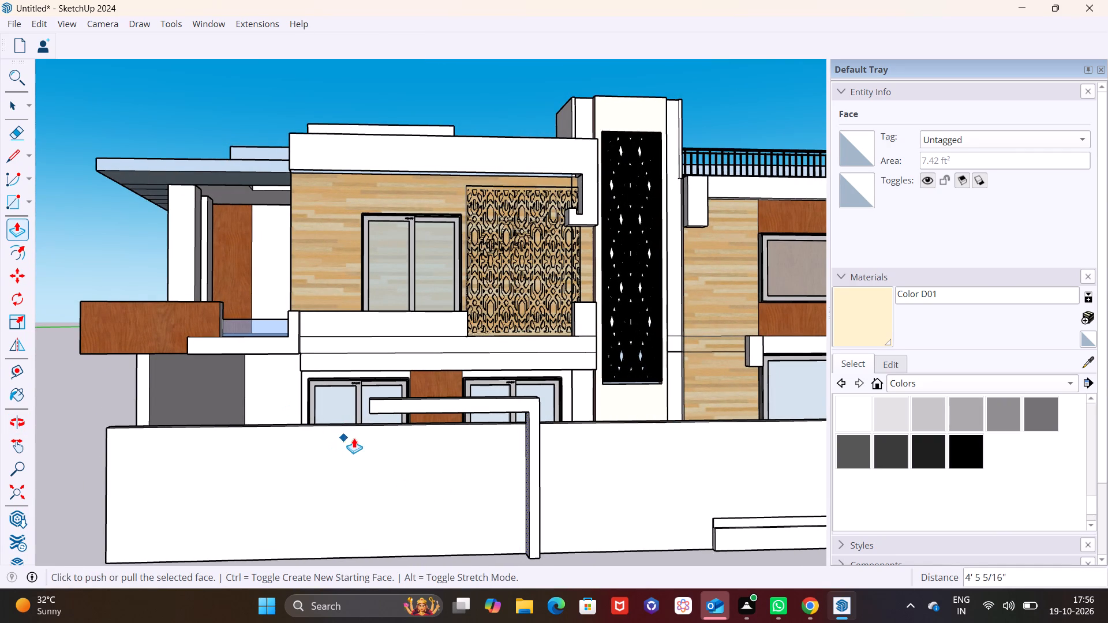
scroll(396, 460, down, 3)
middle_drag(400, 465, 429, 469)
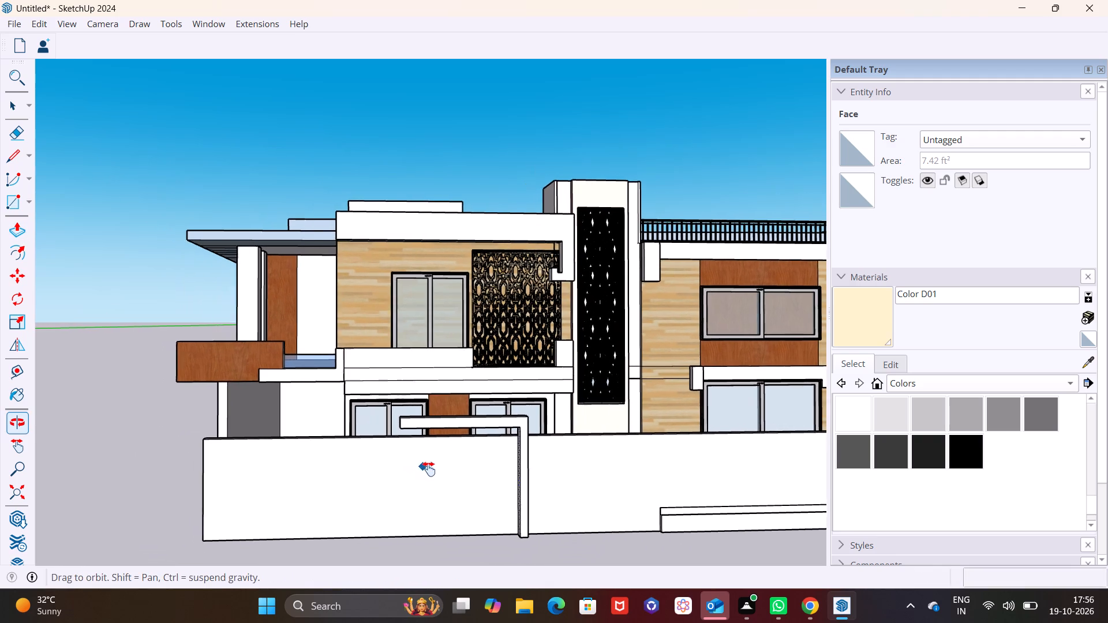
middle_drag(429, 469, 434, 469)
middle_drag(431, 484, 608, 488)
scroll(510, 418, up, 5)
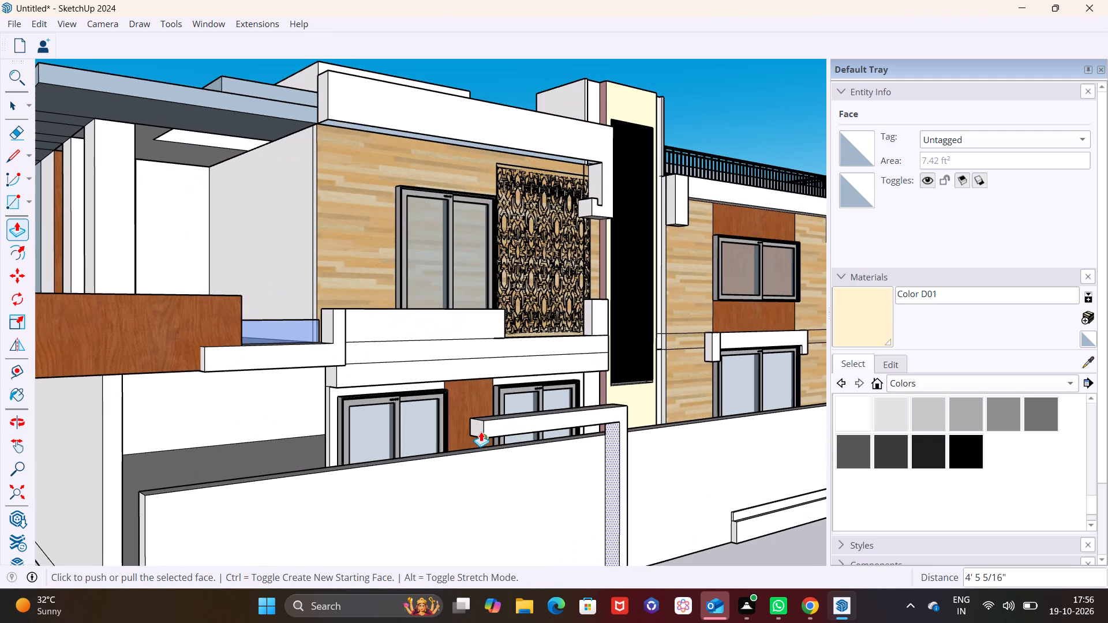
click(613, 472)
click(572, 480)
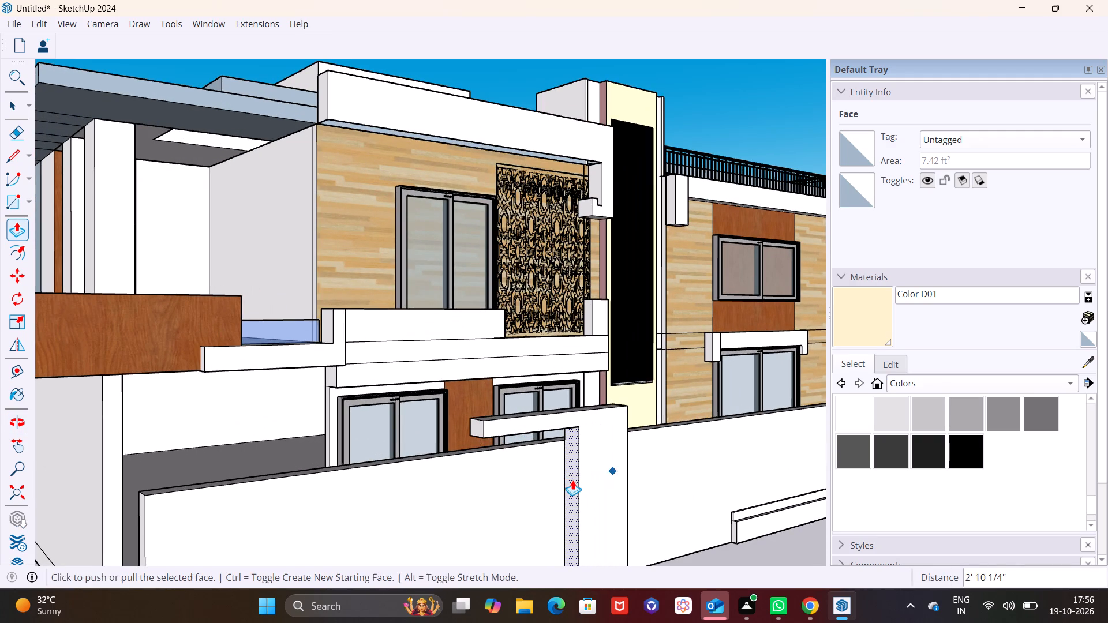
key(space)
Push/Pull the beam's free end out about 6' 1/2" to lengthen the beam above the wall.
click(474, 429)
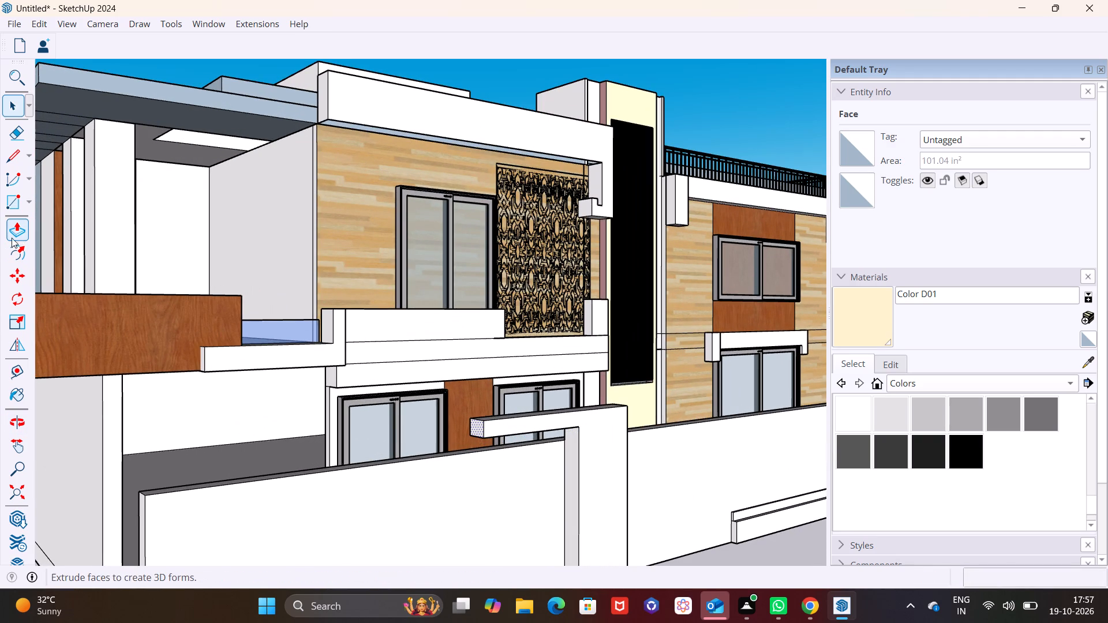
click(14, 229)
click(482, 428)
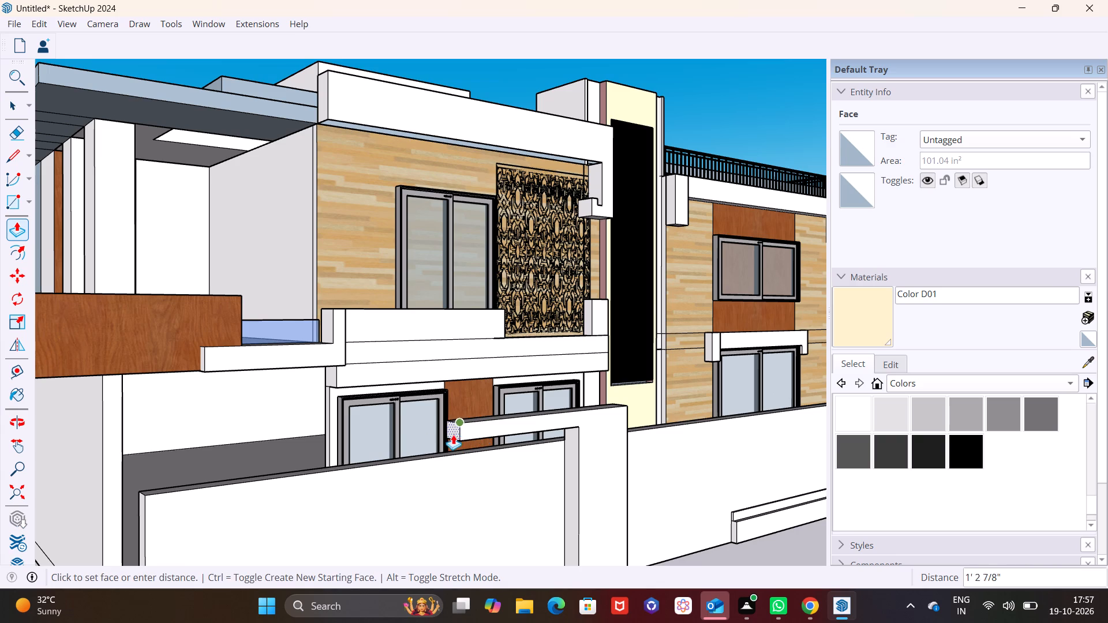
click(364, 436)
Push the pier's side face opposite the beam in about 2' 2 7/16" to narrow the pier.
scroll(559, 491, down, 2)
middle_drag(596, 504, 388, 505)
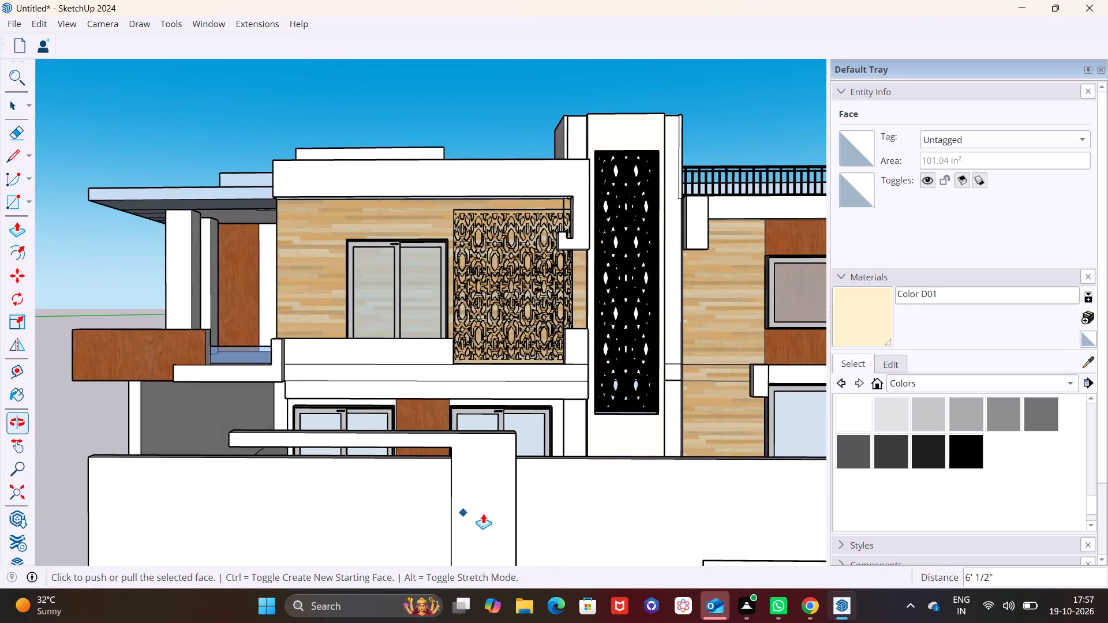
middle_drag(474, 511, 317, 522)
scroll(433, 523, up, 2)
key(space)
click(446, 519)
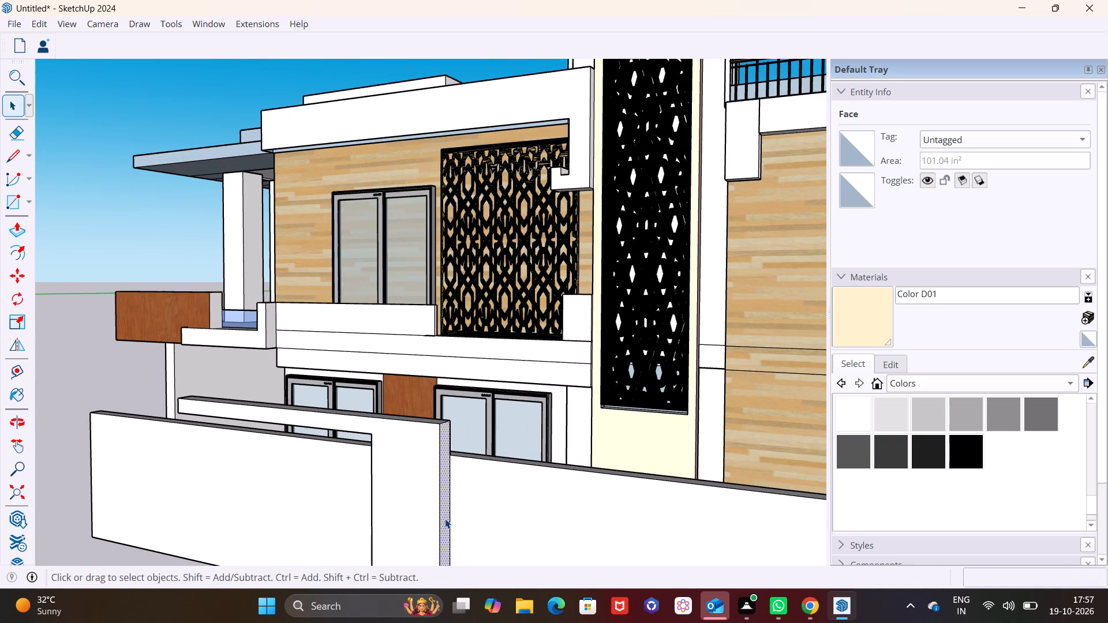
click(14, 227)
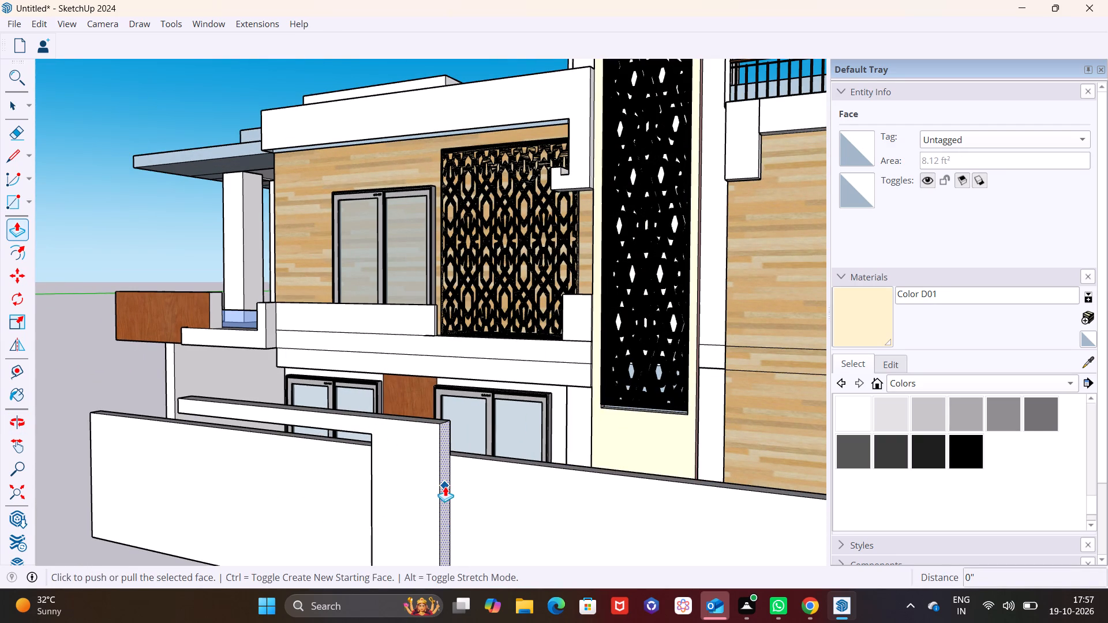
click(445, 486)
click(402, 471)
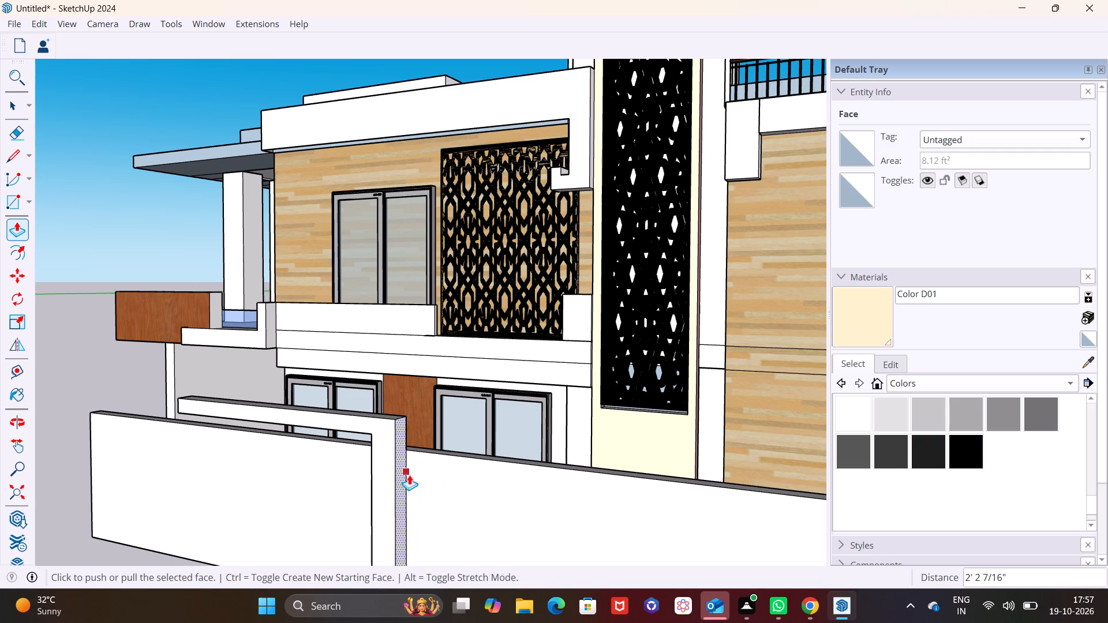
Push the beam's free end slightly toward the pier to shorten the beam.
scroll(429, 488, down, 2)
middle_drag(489, 485, 683, 453)
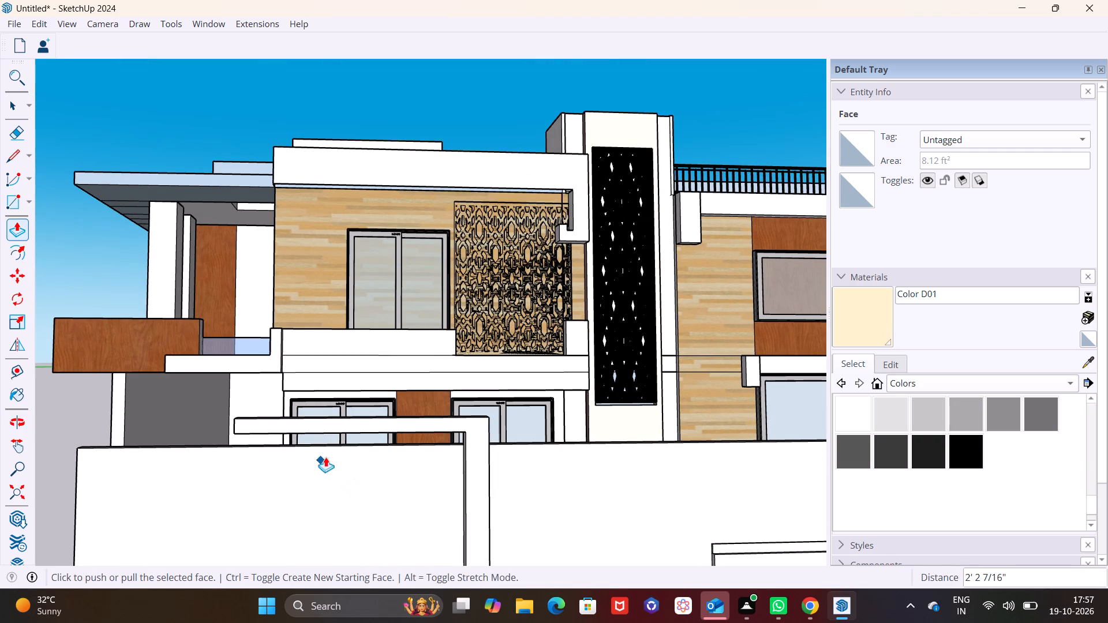
middle_drag(326, 457, 462, 451)
middle_drag(436, 470, 545, 493)
scroll(447, 431, up, 6)
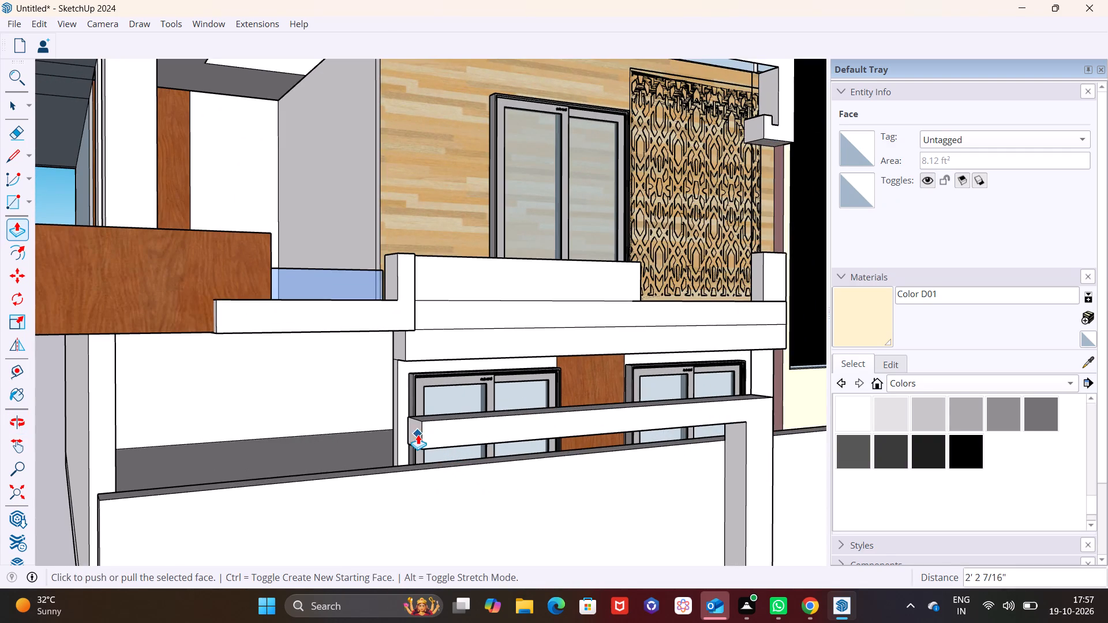
key(space)
click(415, 434)
click(13, 232)
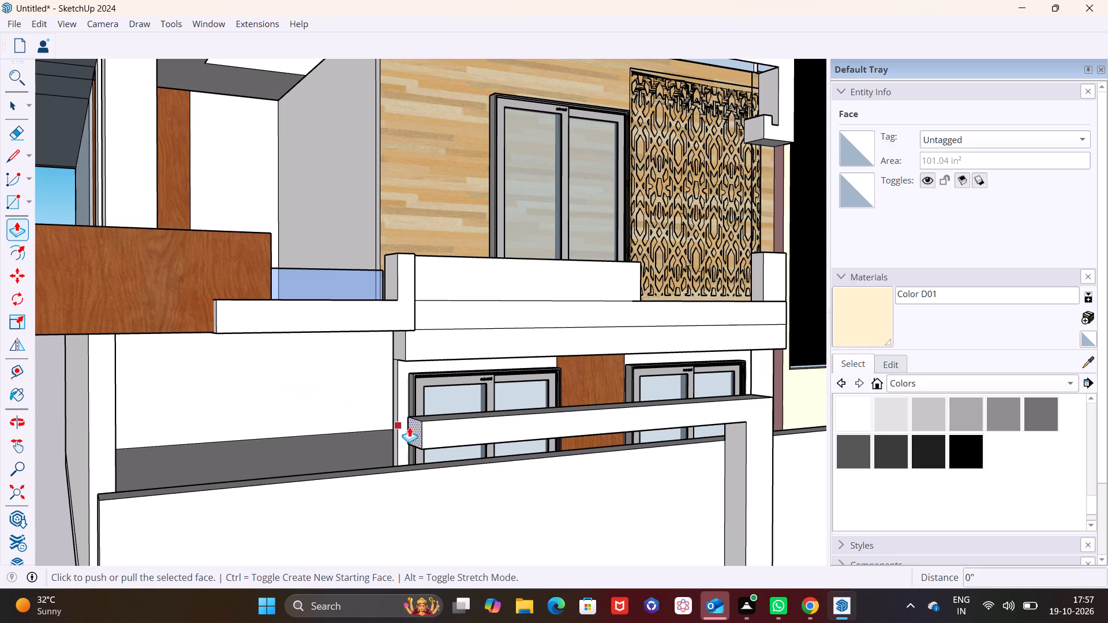
click(413, 428)
click(435, 427)
key(space)
Draw a line across the beam's underside near its free end to mark off a small end face.
drag(513, 498, 518, 493)
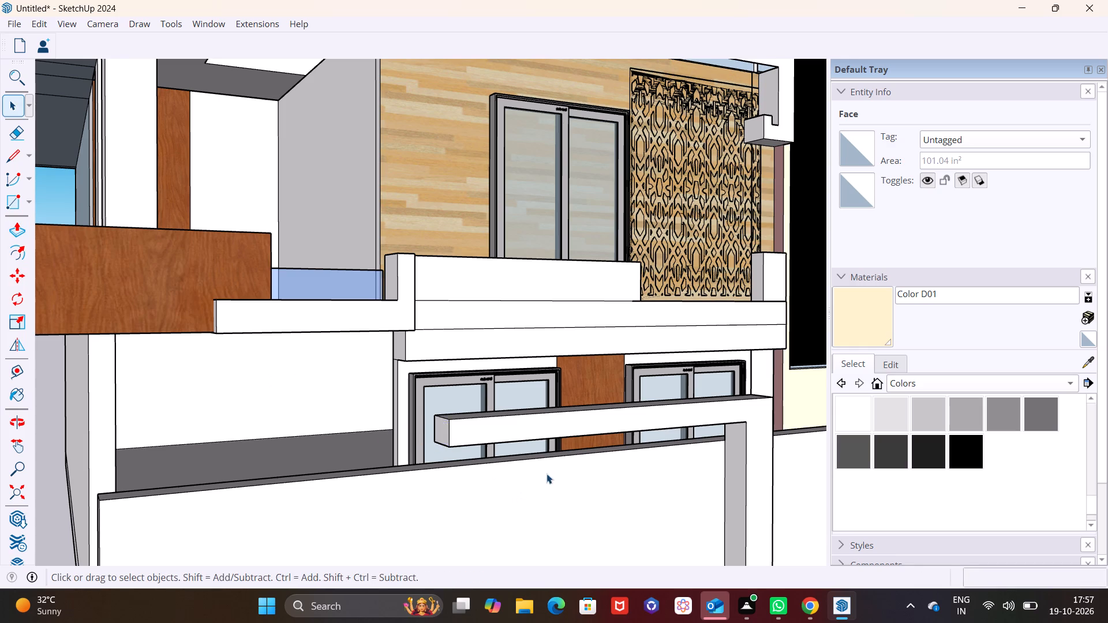
middle_drag(527, 470, 342, 461)
scroll(391, 460, down, 3)
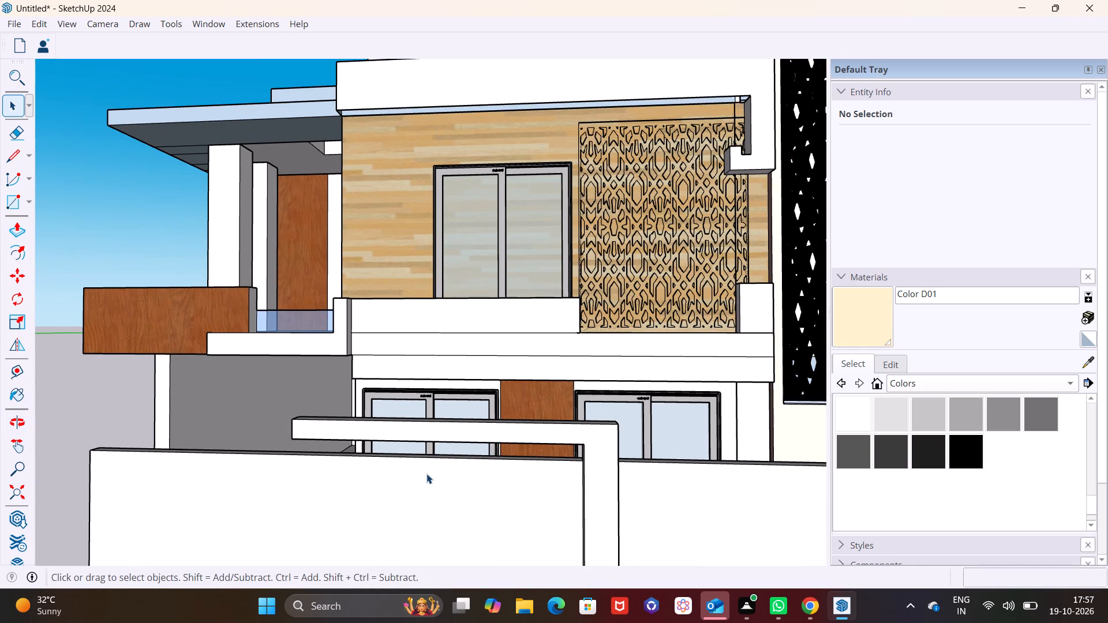
middle_drag(431, 474, 485, 476)
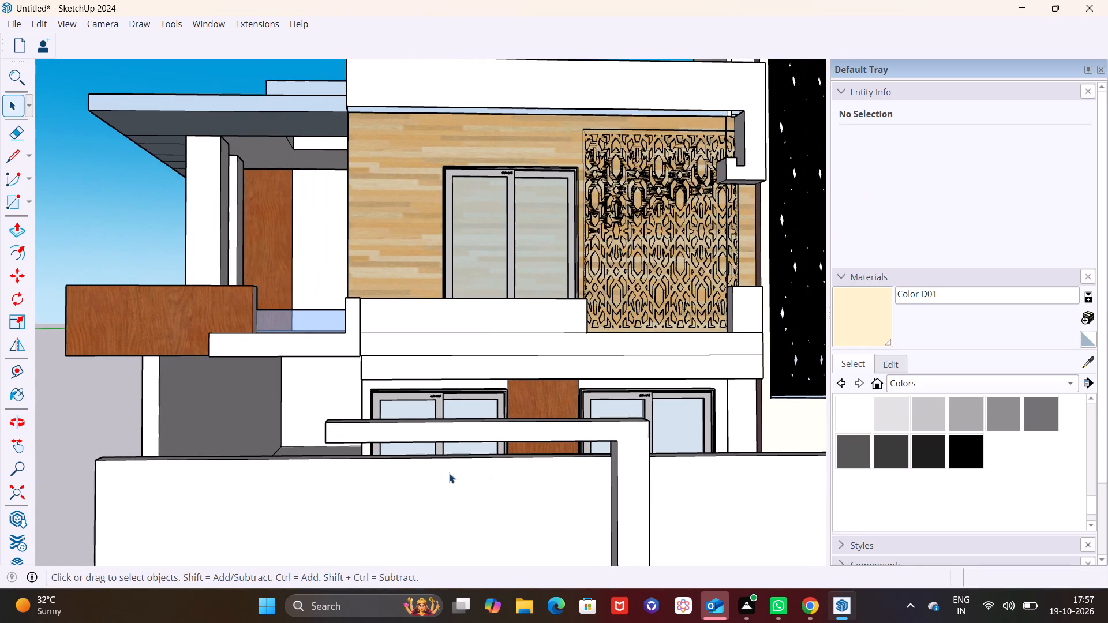
scroll(405, 459, down, 1)
middle_drag(405, 459, 522, 331)
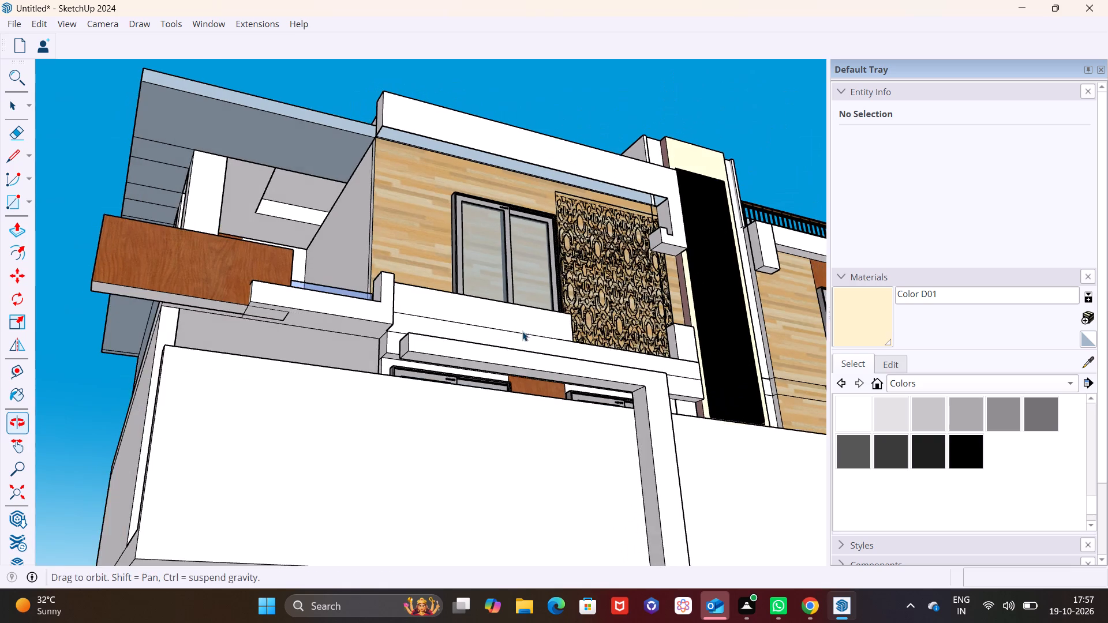
scroll(471, 361, up, 1)
middle_drag(471, 359, 451, 260)
click(10, 160)
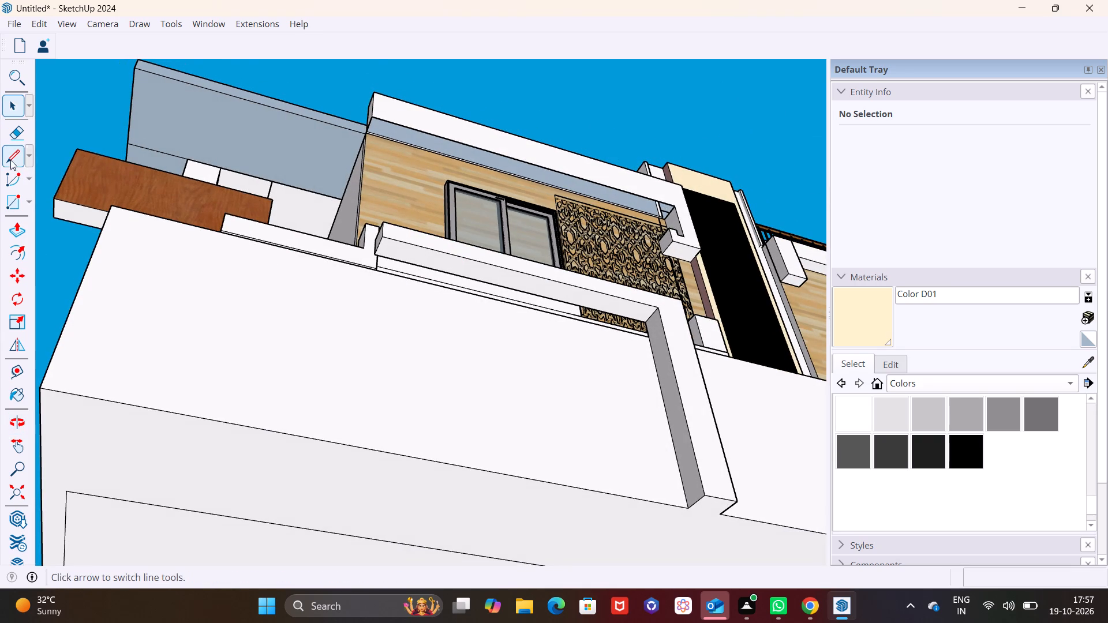
scroll(405, 243, up, 7)
click(395, 265)
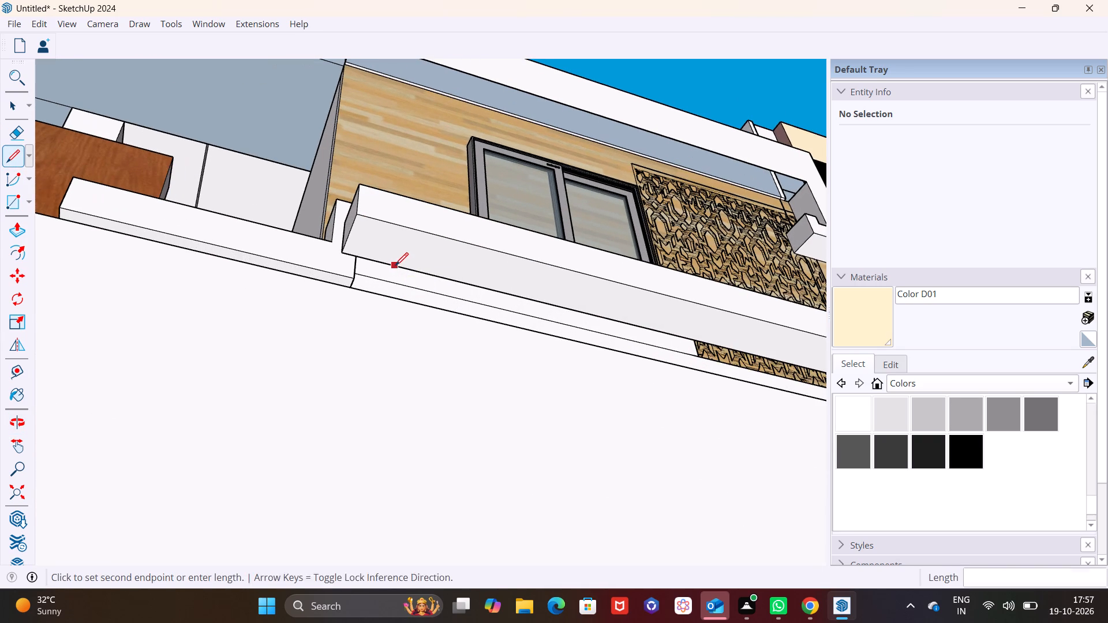
click(414, 230)
Push/Pull the small end face down about 3' 3 5/16", then 2' 6 3/8" and further to the wall base, forming a second pier.
key(space)
click(393, 240)
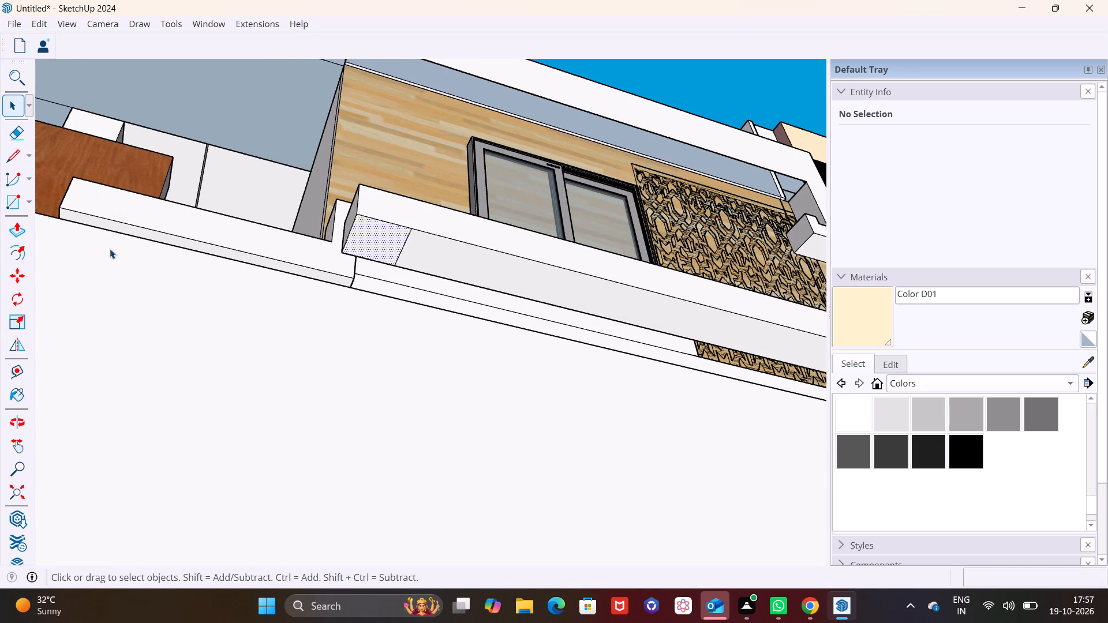
click(14, 228)
click(368, 243)
click(354, 403)
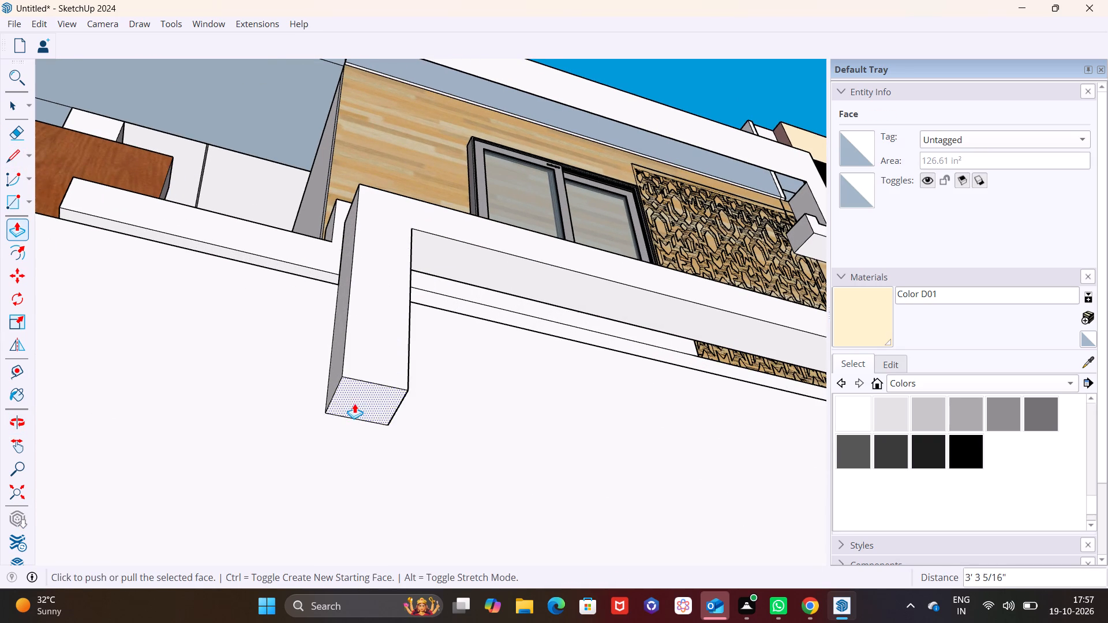
scroll(357, 406, down, 5)
click(362, 409)
click(334, 509)
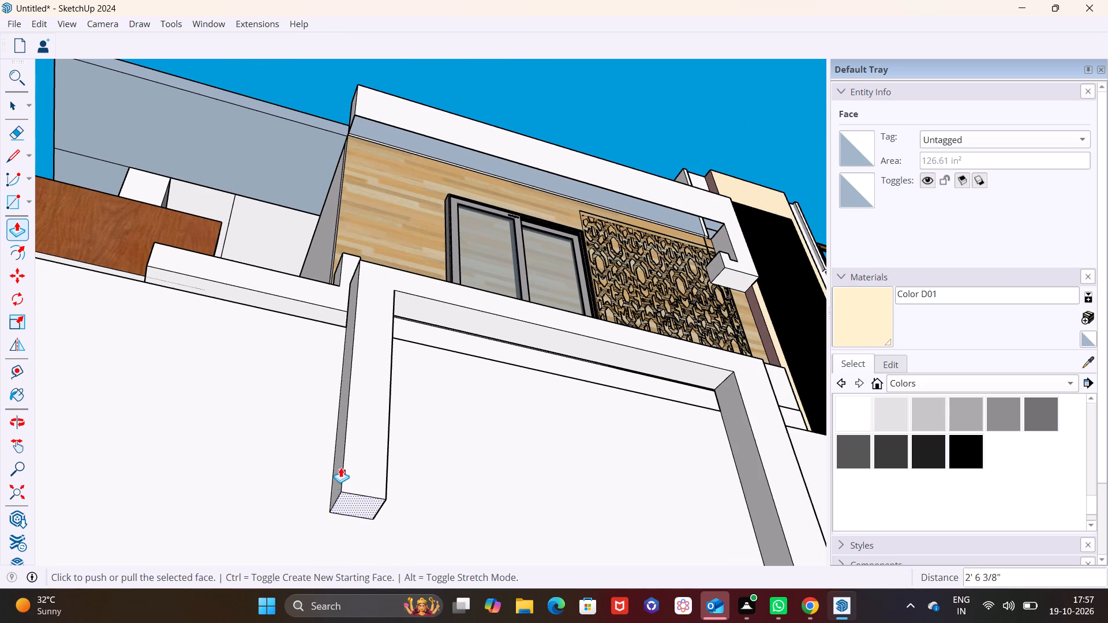
scroll(341, 464, down, 8)
click(351, 481)
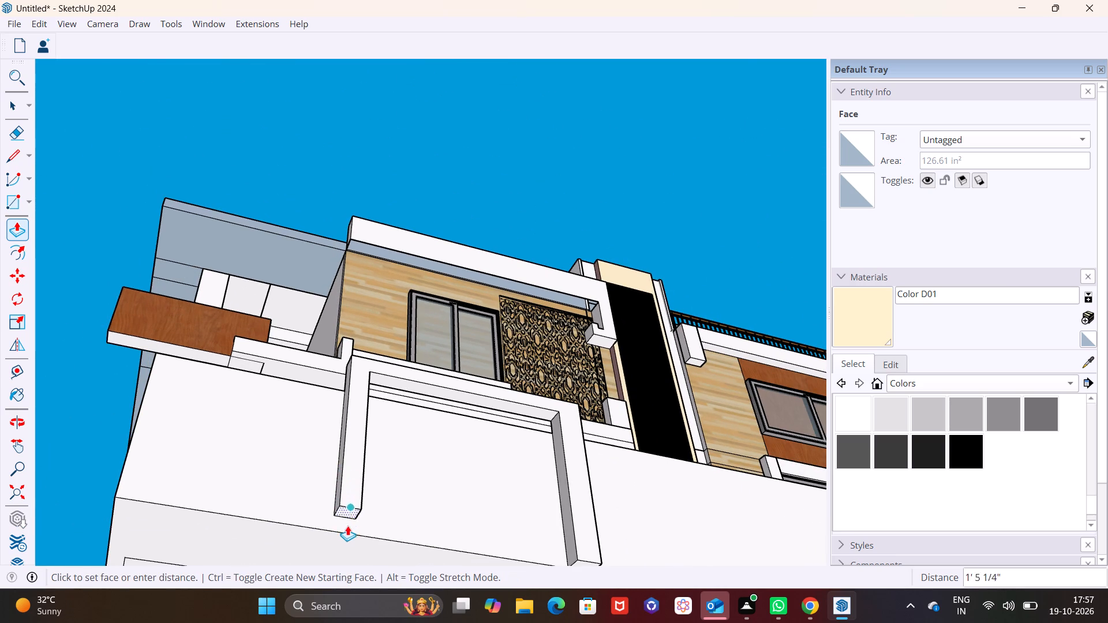
click(344, 533)
key(space)
Pull the beam's underside between the two piers down slightly to thicken the beam.
click(428, 472)
scroll(460, 459, down, 4)
middle_drag(466, 460, 339, 622)
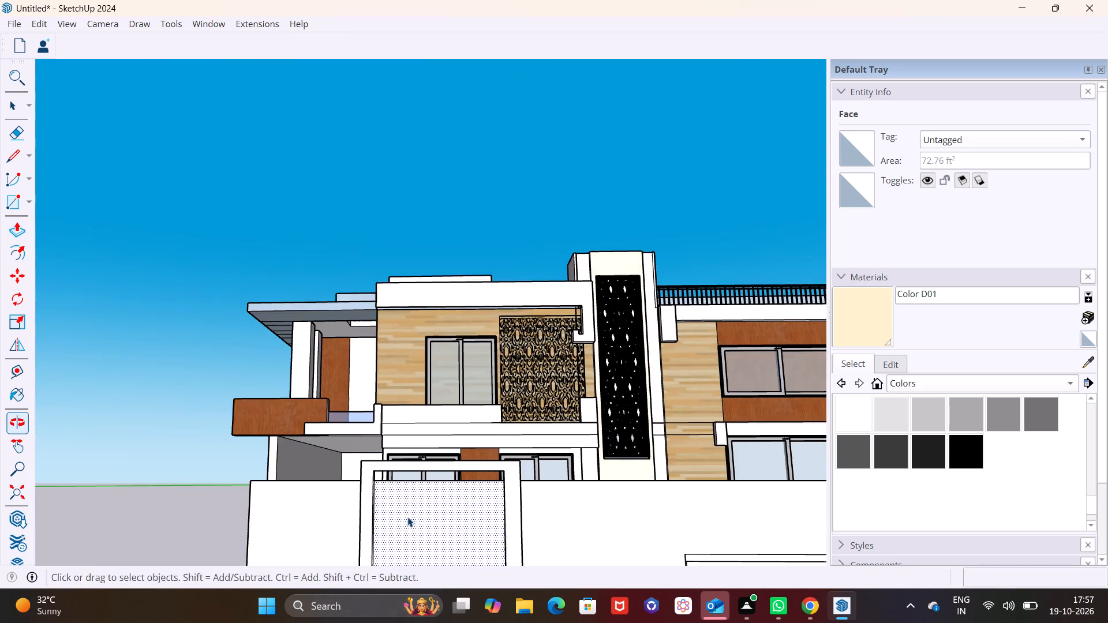
middle_drag(490, 433, 507, 502)
shift+middle_drag(551, 495, 477, 426)
middle_drag(488, 438, 559, 419)
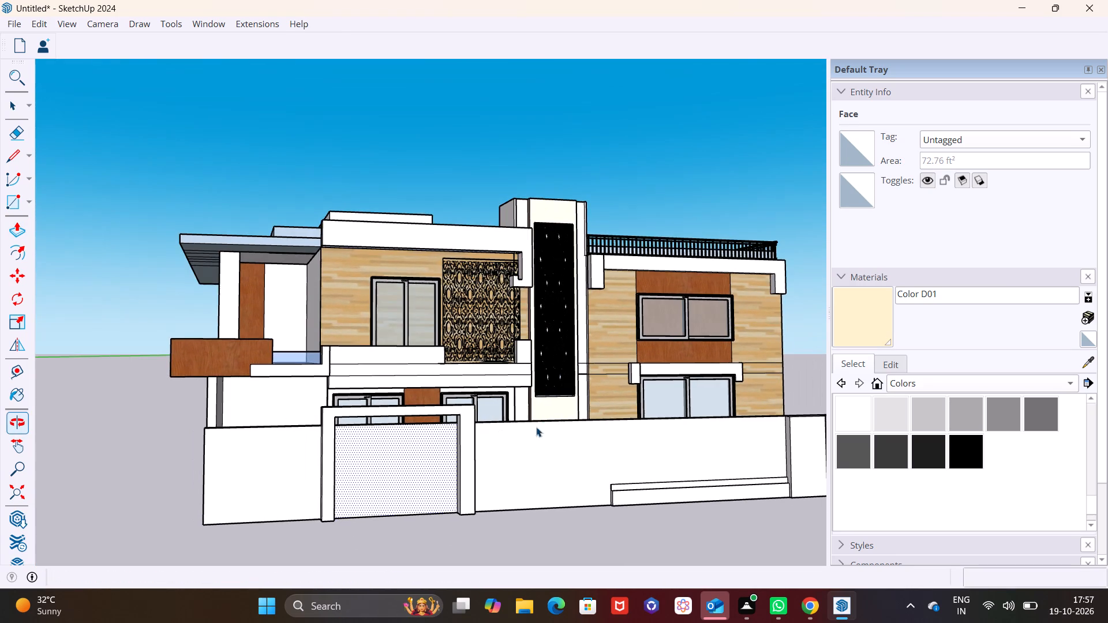
middle_drag(489, 449, 455, 439)
scroll(399, 401, up, 7)
middle_drag(370, 418, 351, 322)
click(366, 350)
scroll(369, 354, up, 4)
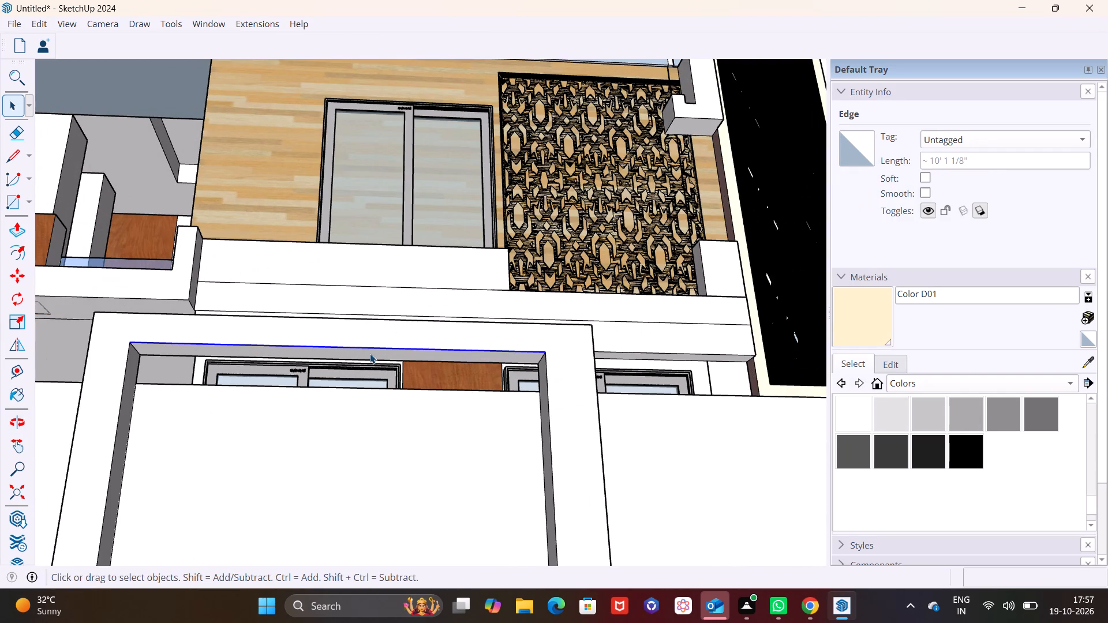
click(370, 354)
click(17, 229)
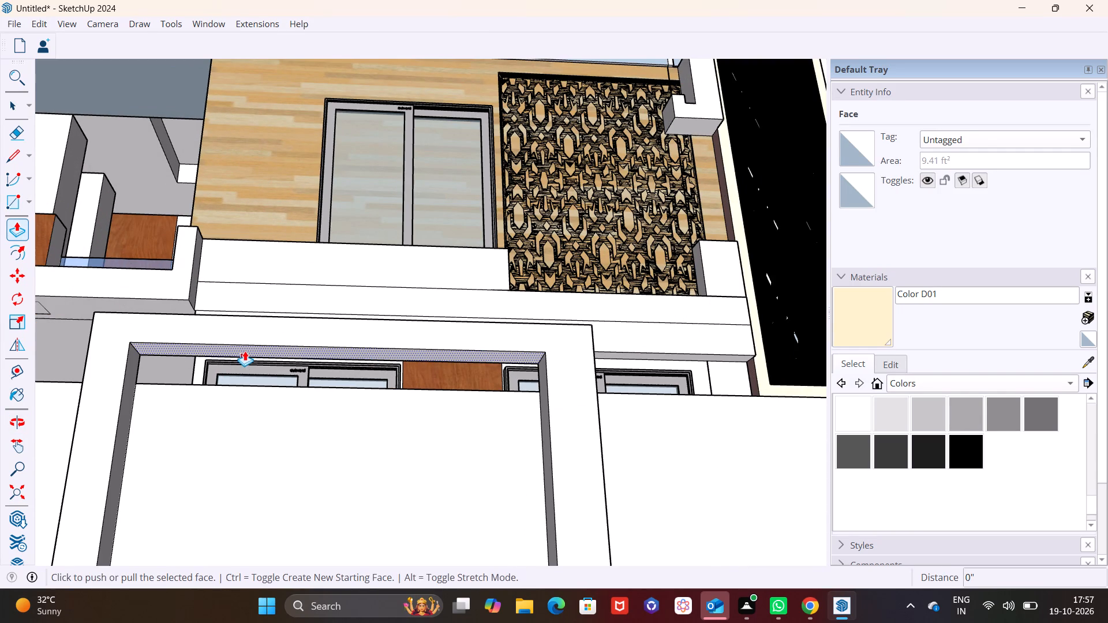
click(246, 350)
click(246, 355)
key(space)
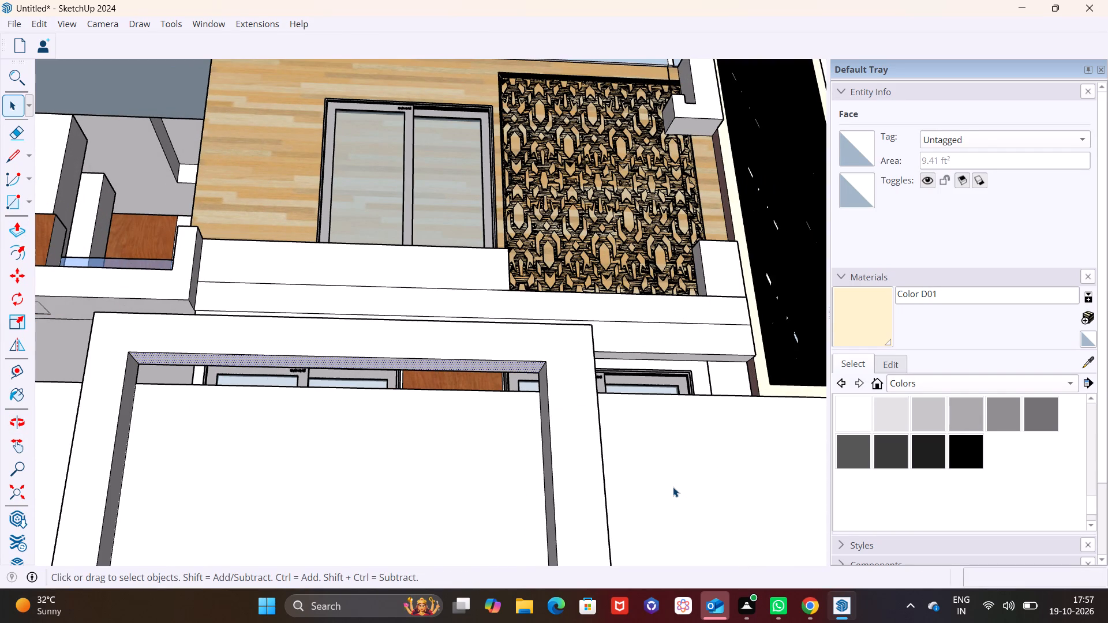
Examine the two-pier frame against the boundary wall and house front from farther away.
click(670, 485)
scroll(670, 485, down, 6)
middle_drag(676, 470, 623, 590)
middle_drag(639, 496, 403, 356)
scroll(508, 391, down, 3)
scroll(546, 440, down, 3)
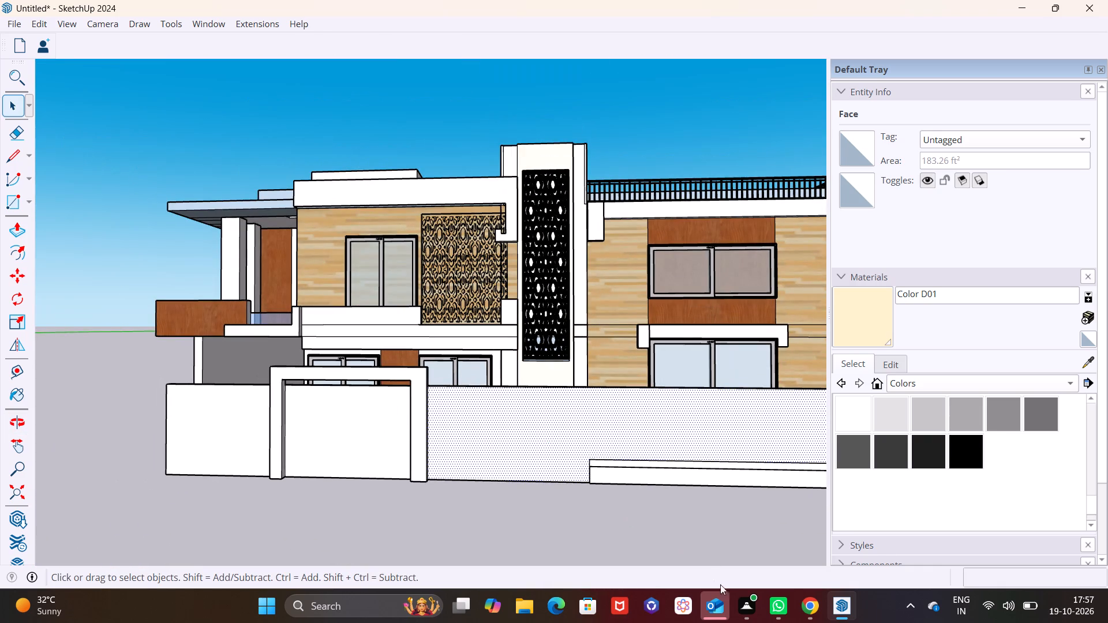
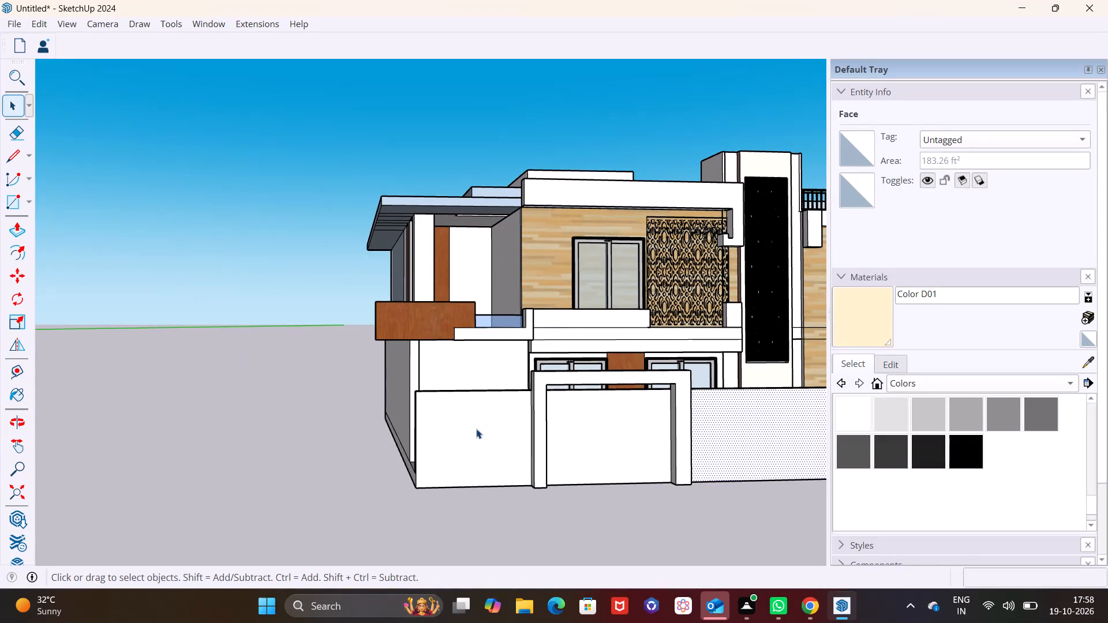
Draw a 1' vertical line on the side face at the boundary wall's corner, separating the wall's end face from the base strip.
middle_drag(435, 409, 683, 435)
scroll(513, 430, up, 3)
scroll(559, 449, up, 1)
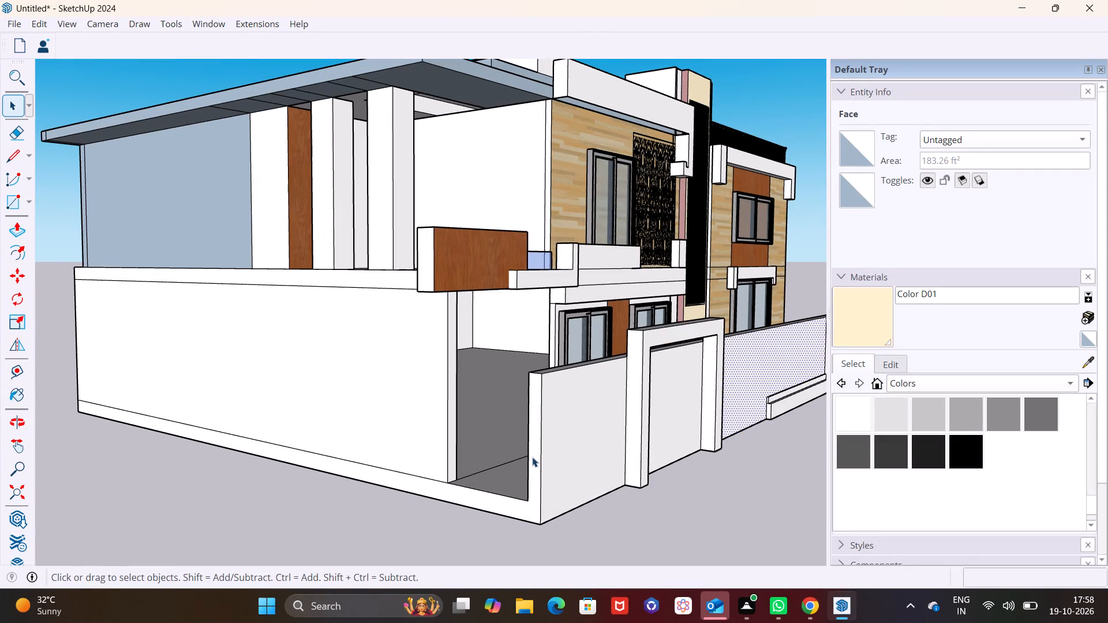
click(533, 453)
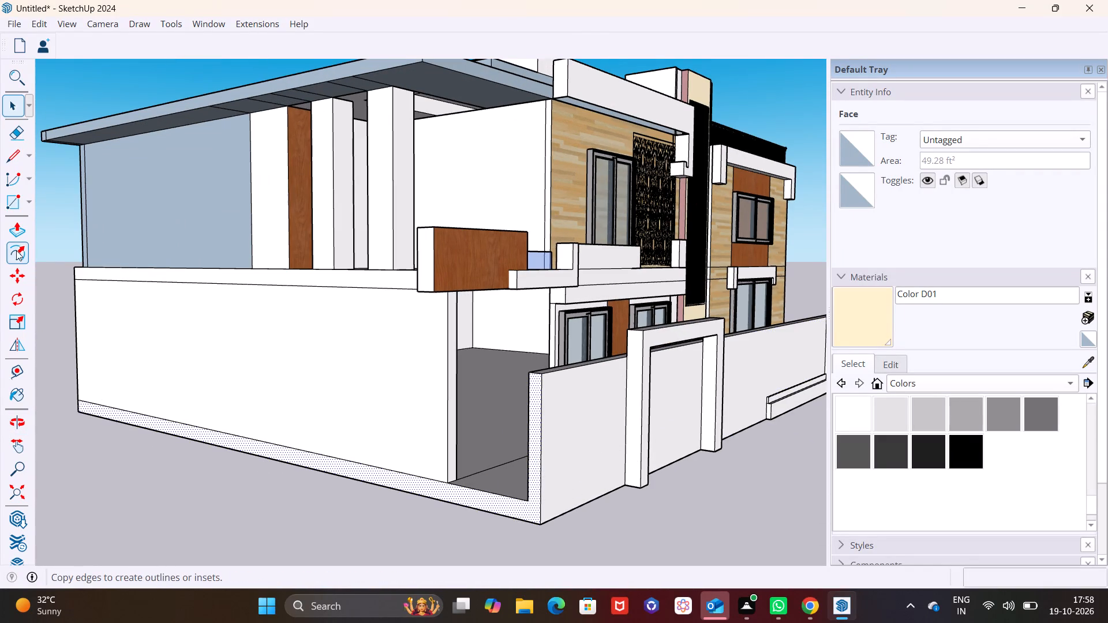
click(13, 157)
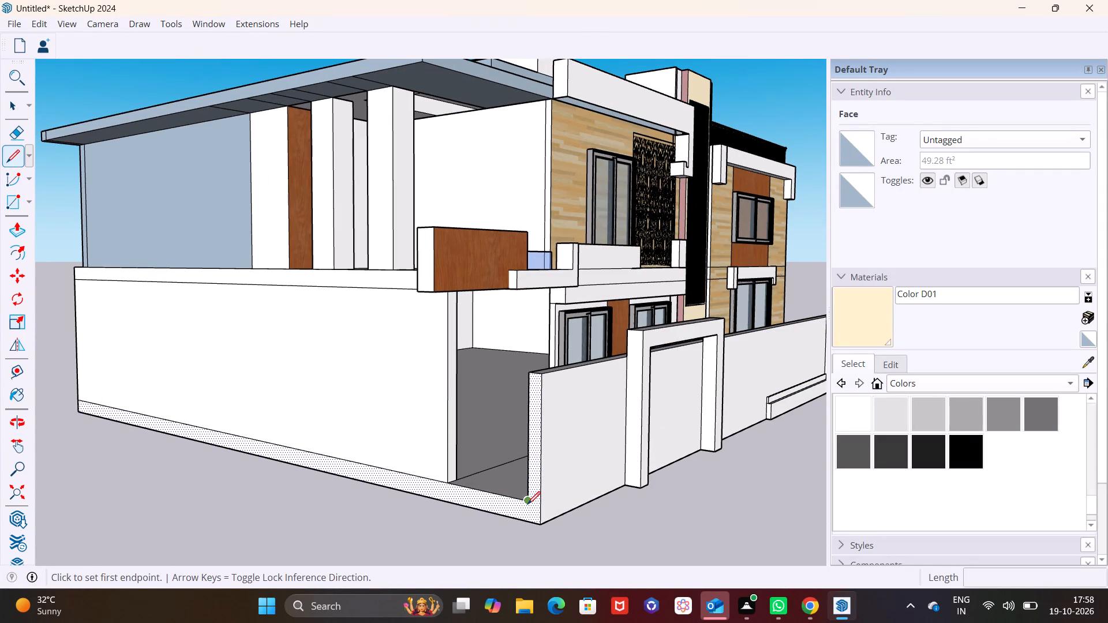
click(527, 504)
click(526, 503)
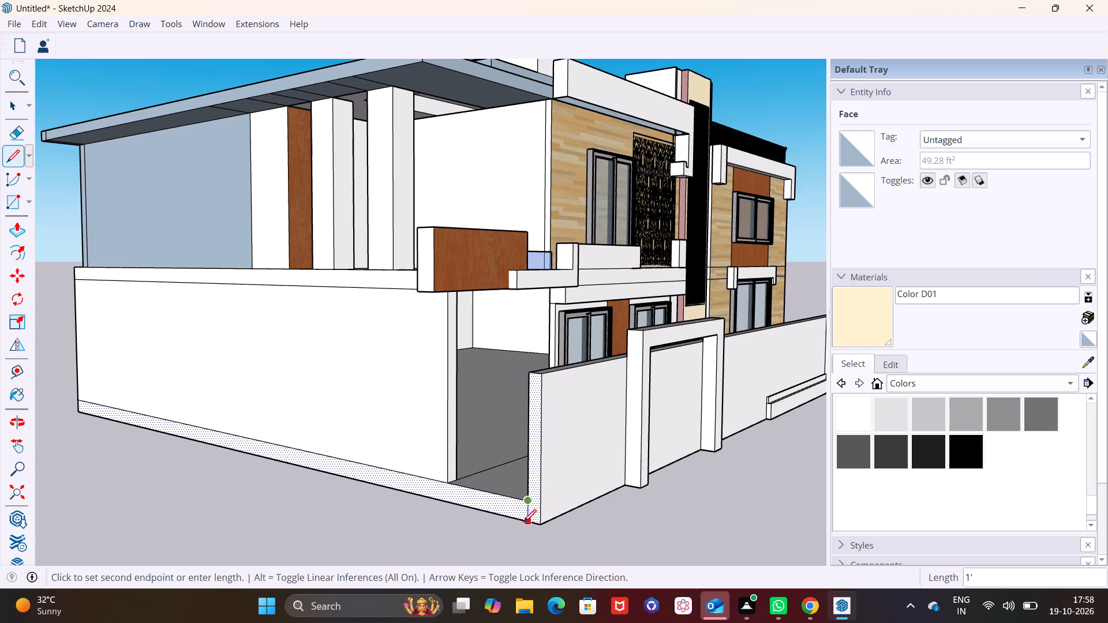
click(523, 522)
right_click(525, 521)
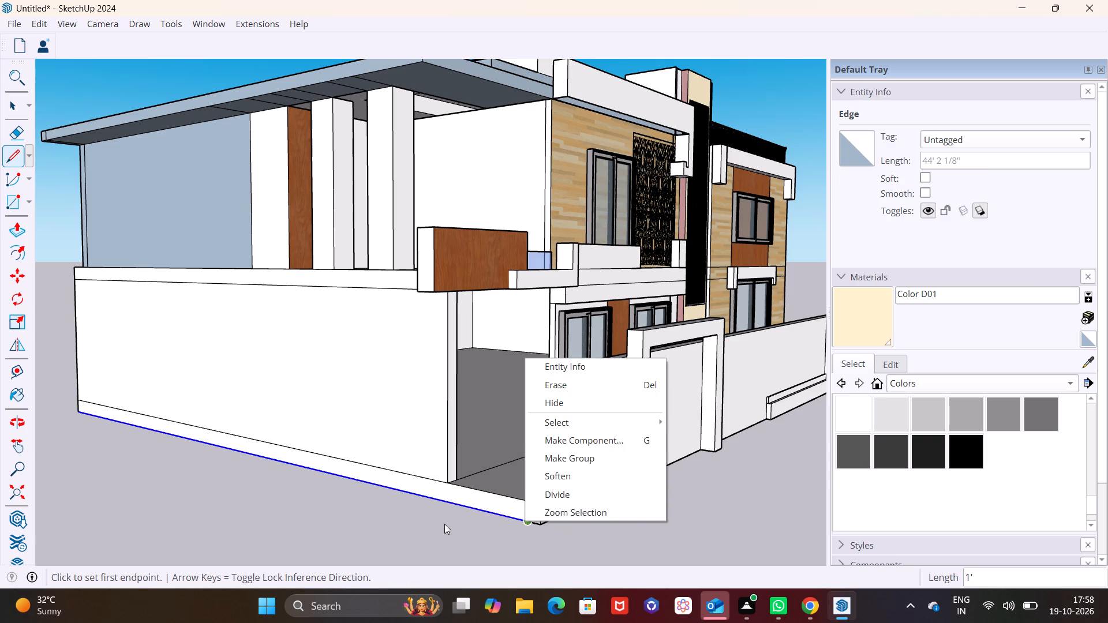
key(space)
key(space)
click(381, 501)
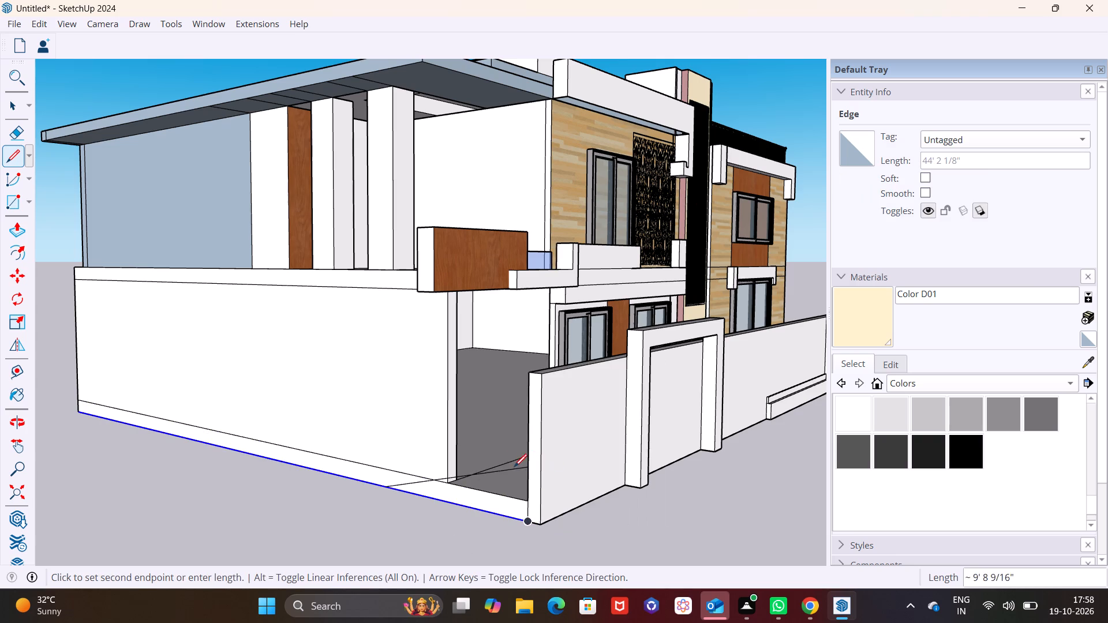
key(Escape)
Push/Pull the front boundary wall's end face outward by 12' 1 1/2" to extend the wall past the house.
click(533, 452)
key(space)
click(534, 450)
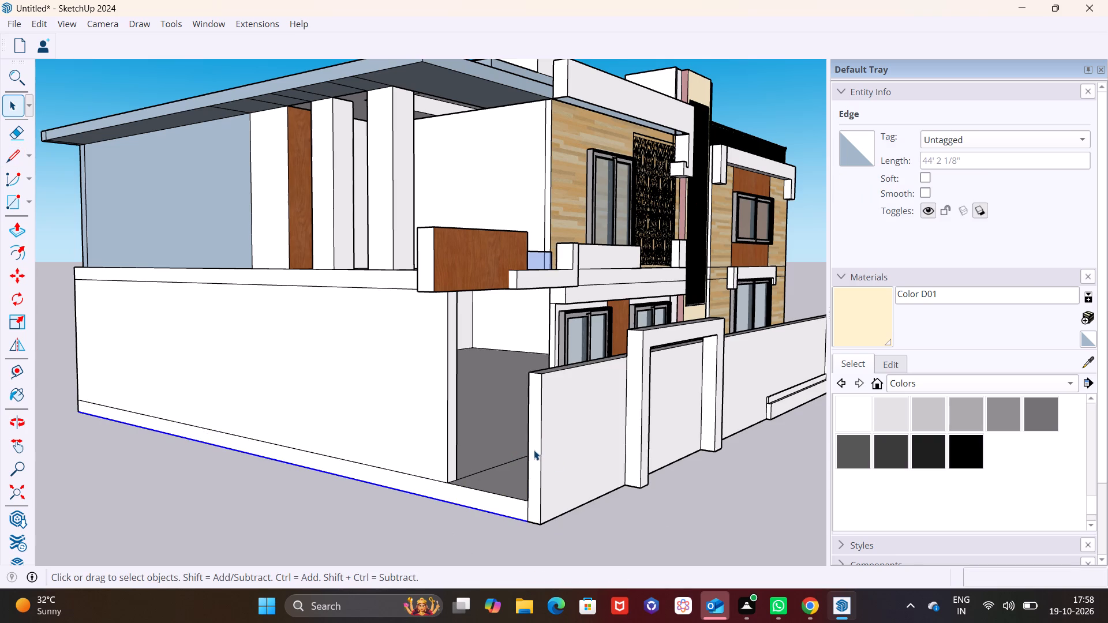
click(6, 225)
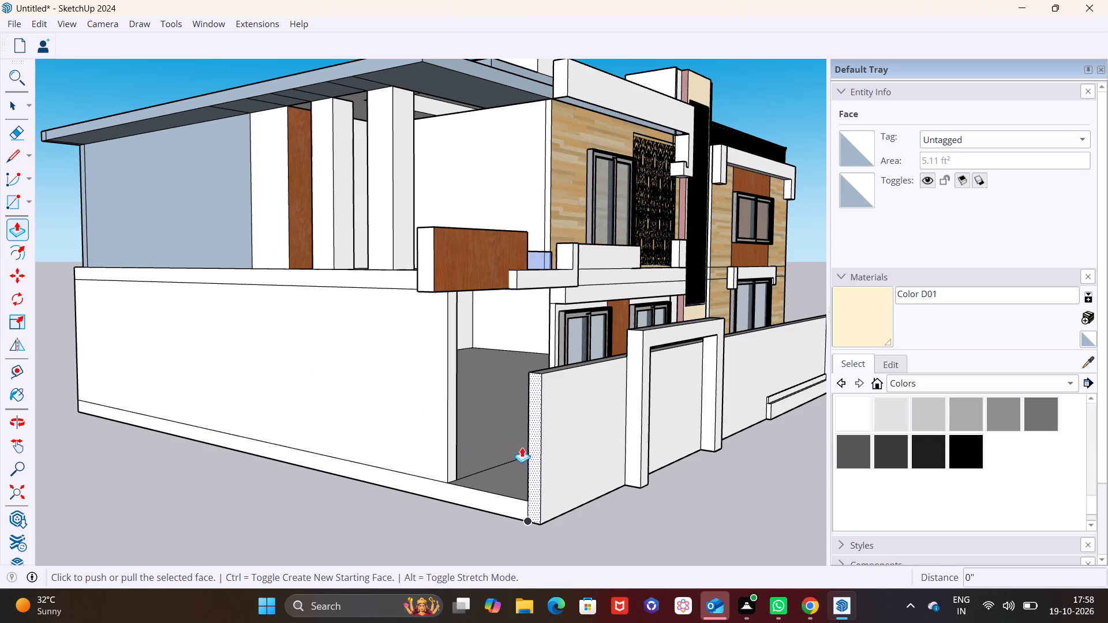
click(534, 453)
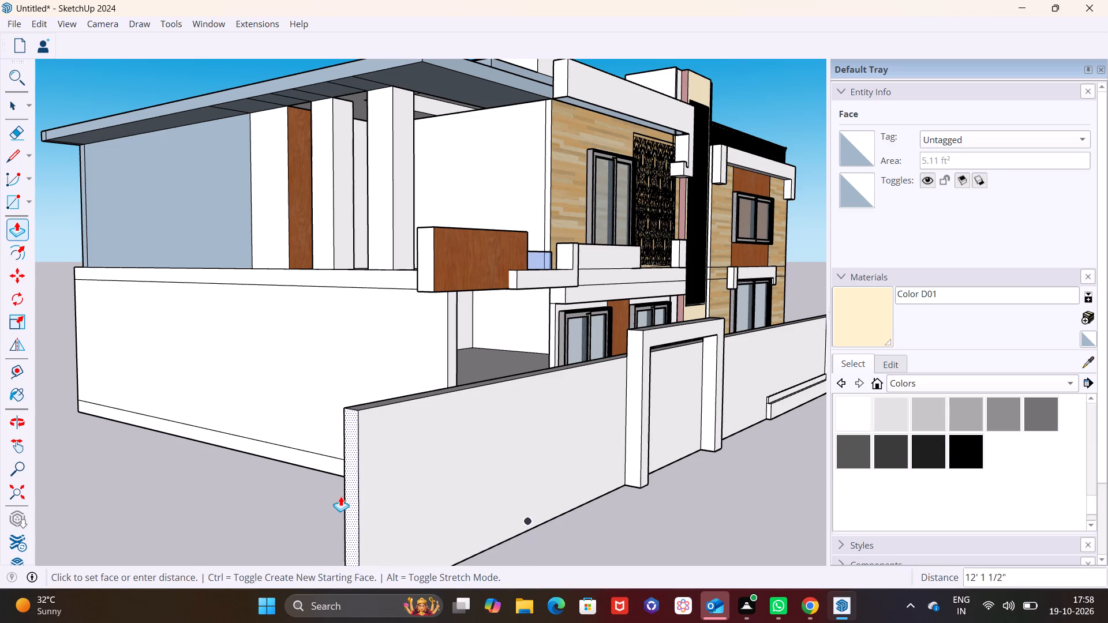
click(340, 496)
scroll(594, 491, down, 5)
middle_drag(586, 494, 402, 477)
scroll(411, 477, down, 3)
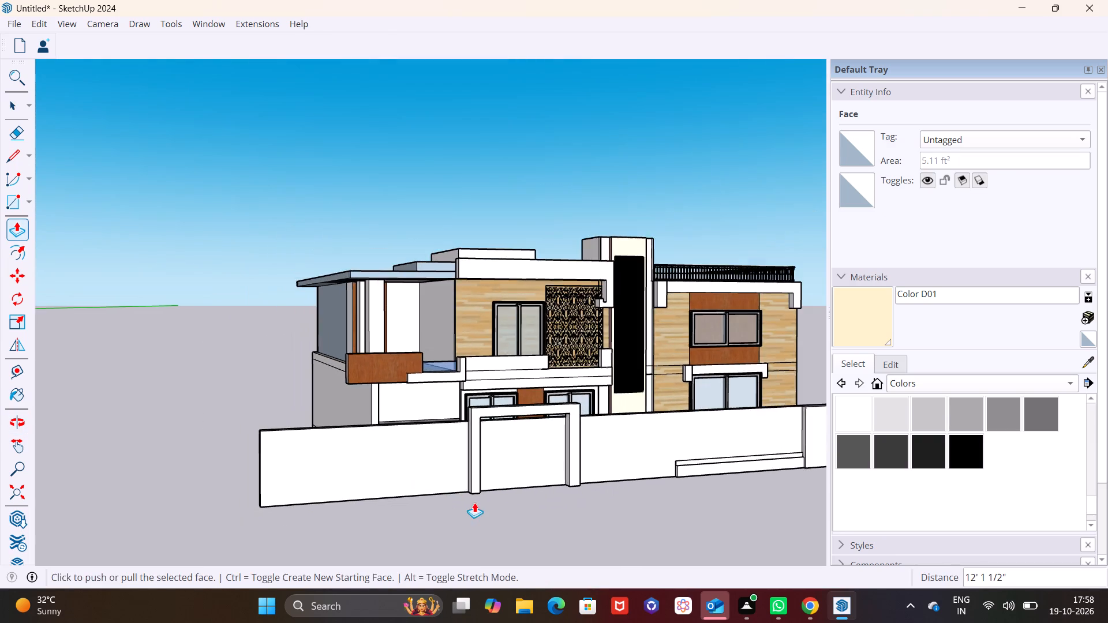
scroll(478, 502, down, 1)
middle_drag(476, 502, 358, 504)
scroll(372, 490, down, 2)
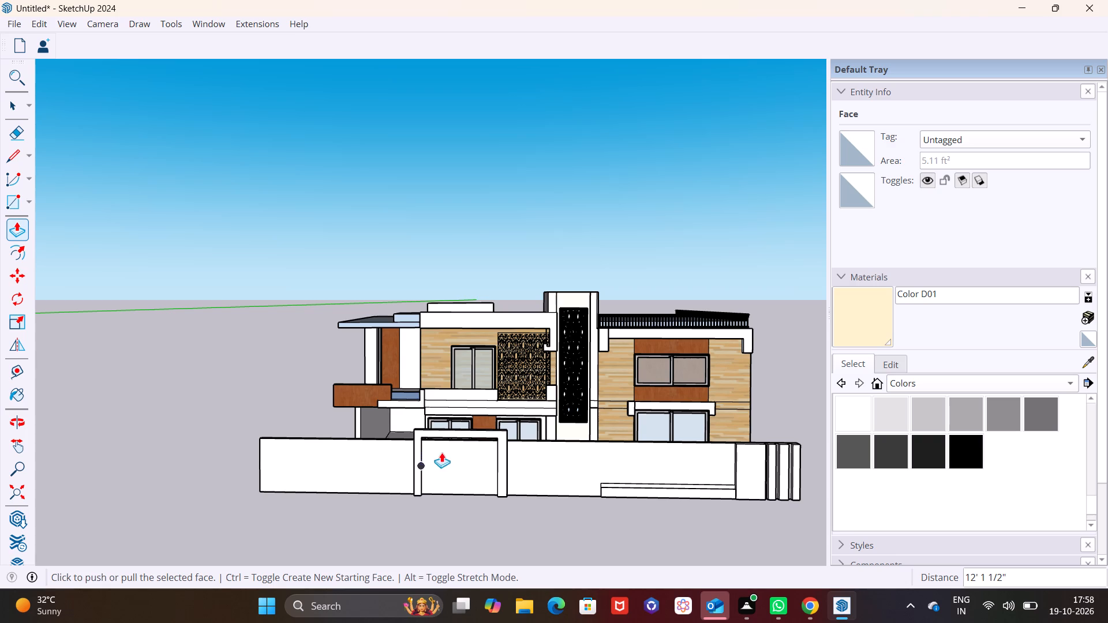
key(space)
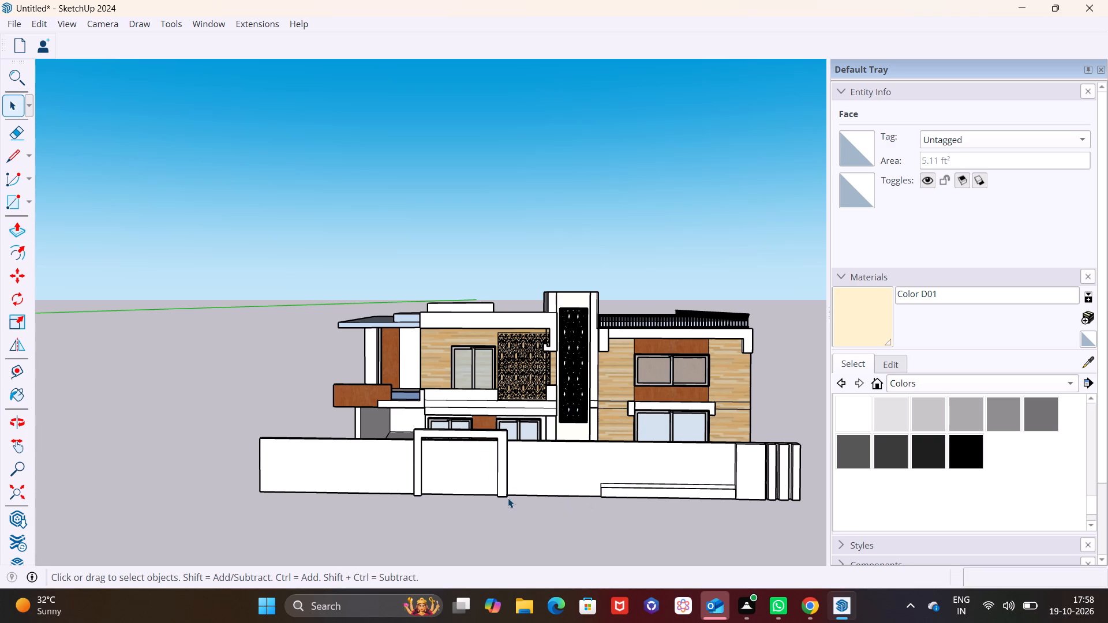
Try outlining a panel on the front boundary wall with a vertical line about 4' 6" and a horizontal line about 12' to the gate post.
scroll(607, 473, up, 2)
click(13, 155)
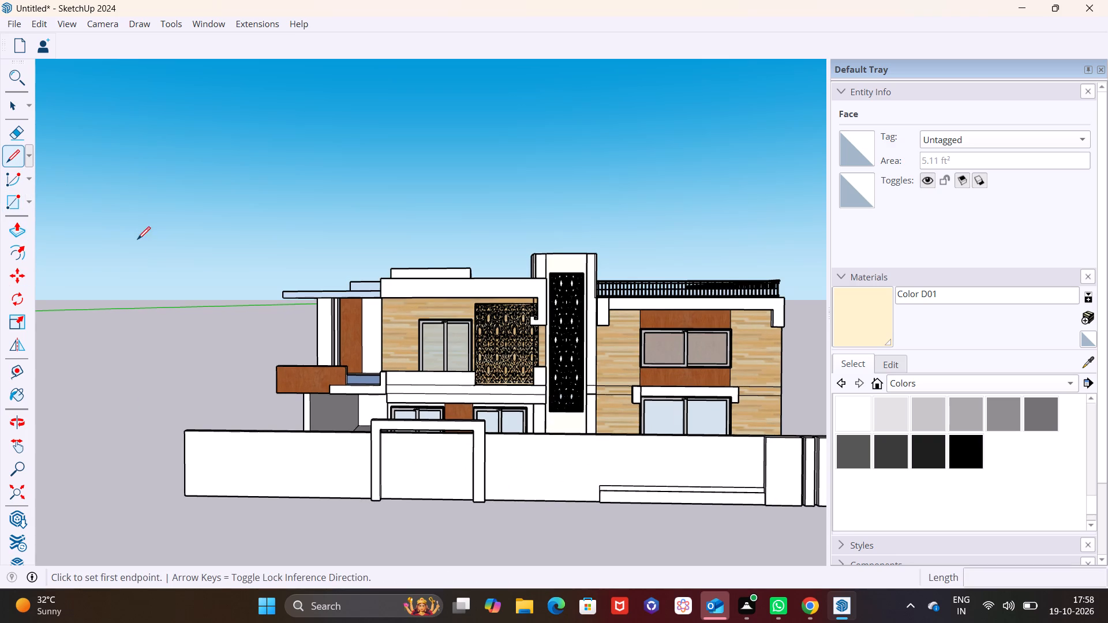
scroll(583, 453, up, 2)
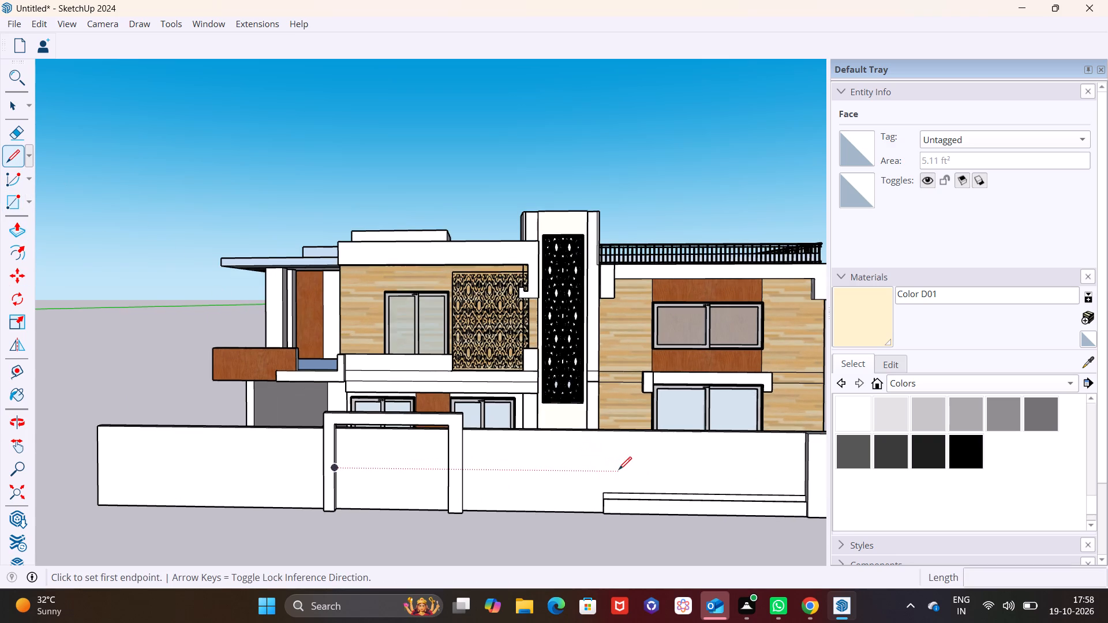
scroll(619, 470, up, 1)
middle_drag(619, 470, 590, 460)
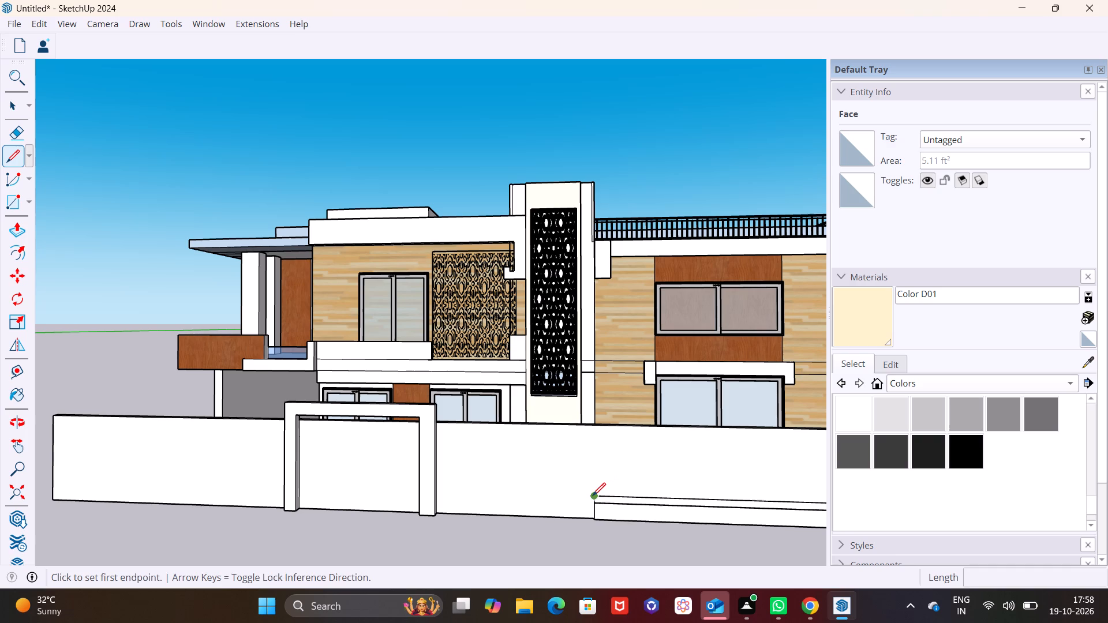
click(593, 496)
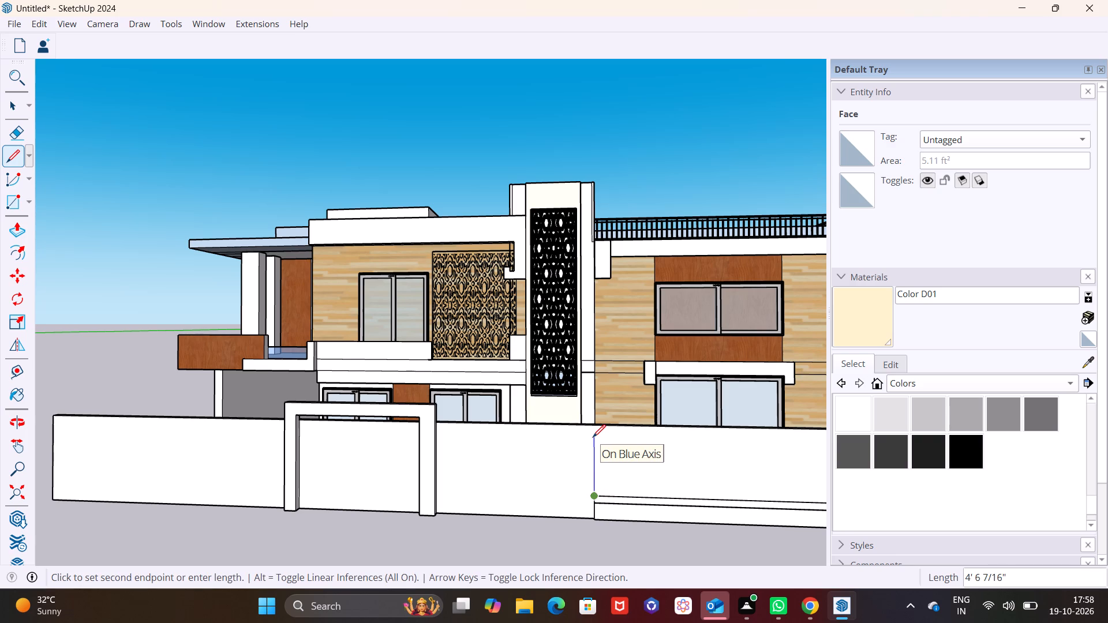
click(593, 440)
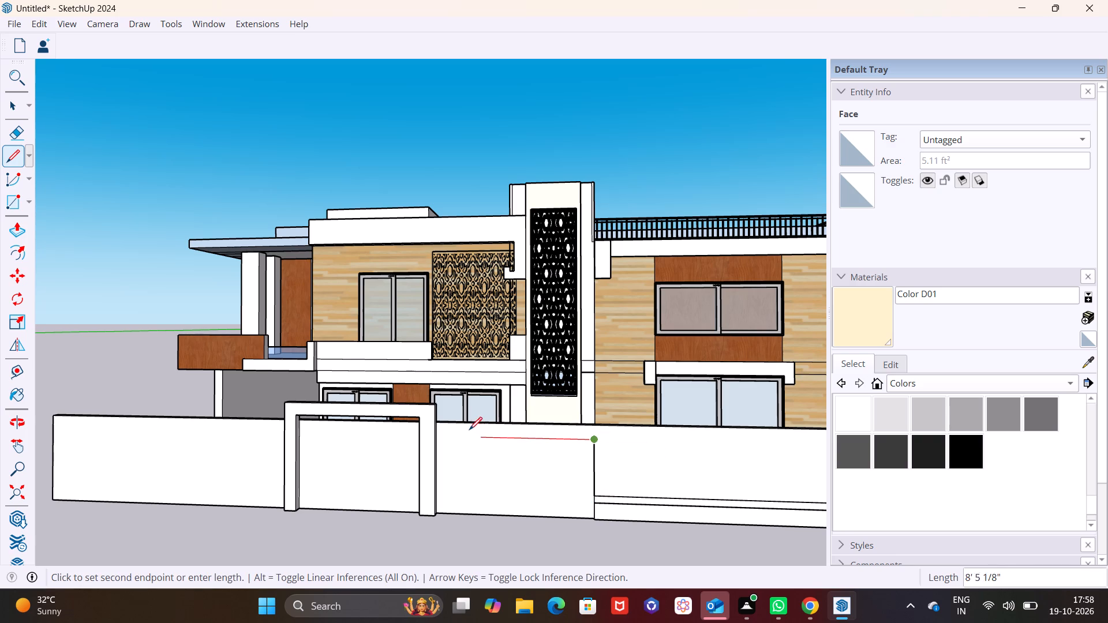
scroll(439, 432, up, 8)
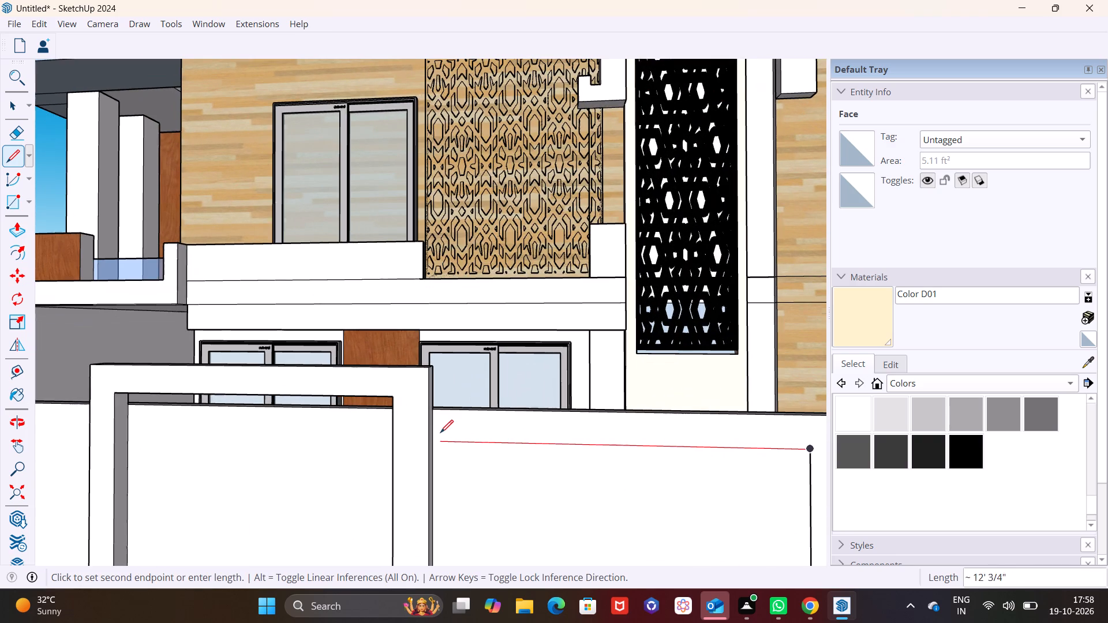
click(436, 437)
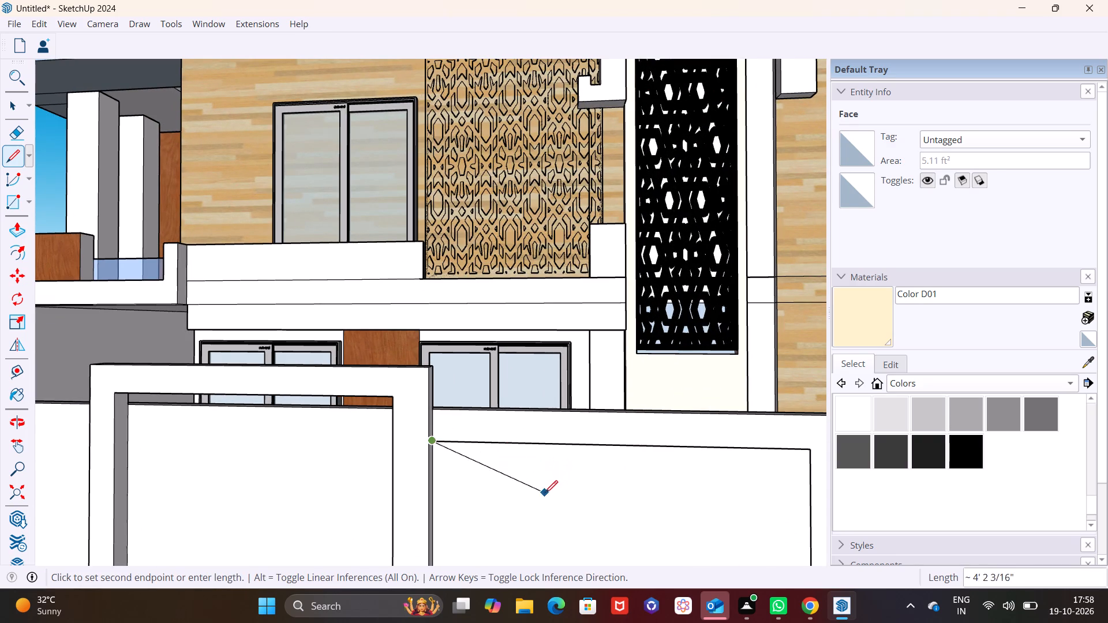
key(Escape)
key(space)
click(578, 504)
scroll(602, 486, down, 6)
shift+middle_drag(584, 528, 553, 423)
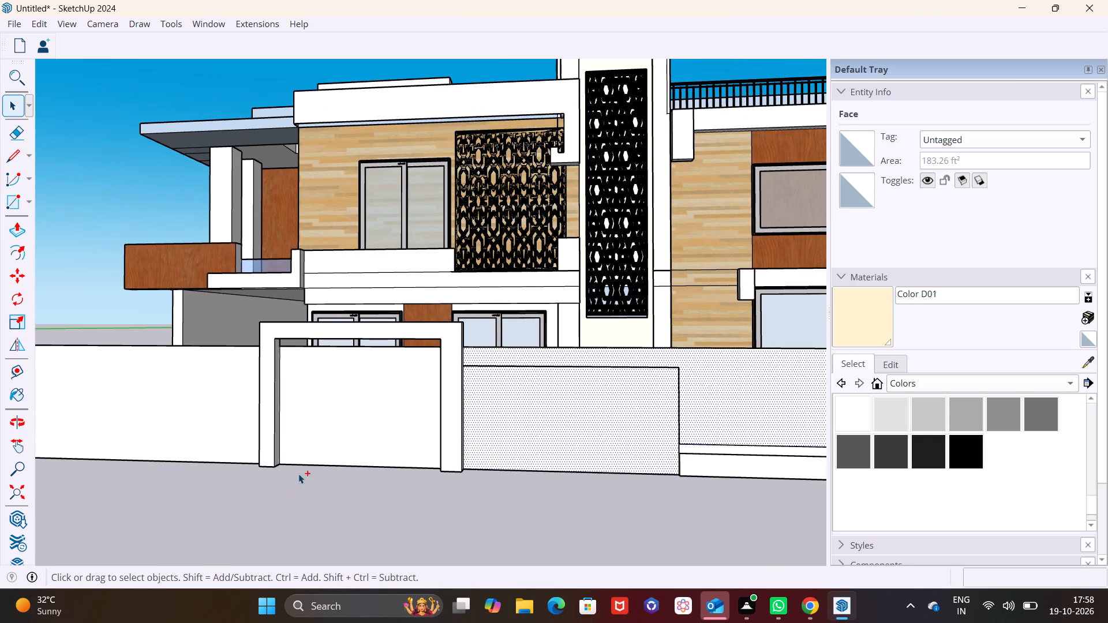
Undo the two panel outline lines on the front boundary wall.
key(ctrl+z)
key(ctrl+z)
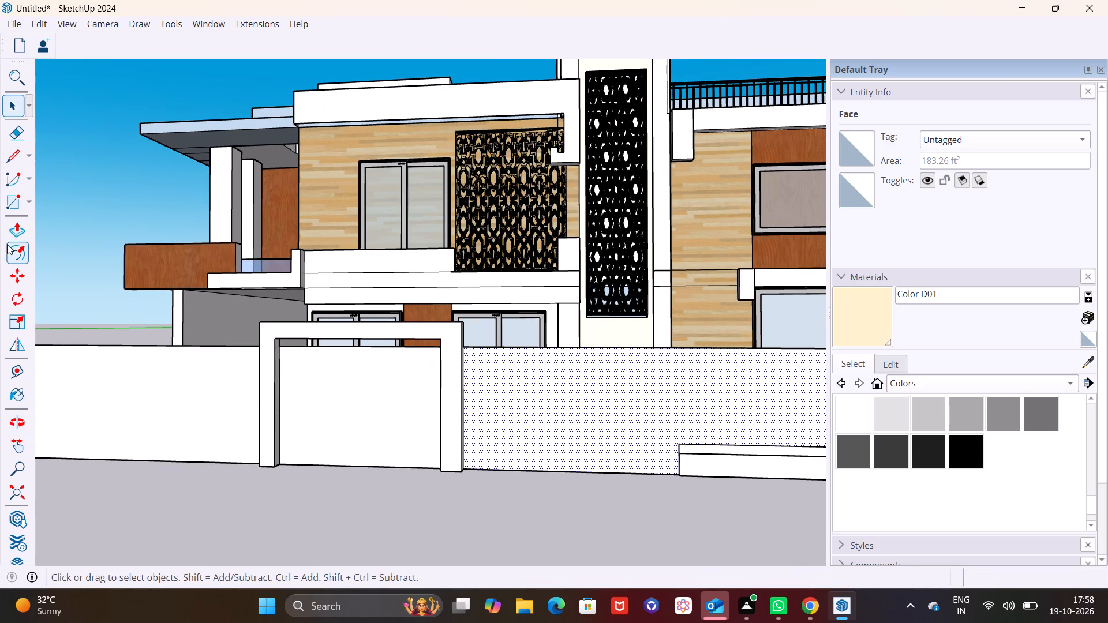
Draw a rectangle about 12' 4" by 6' 2" on the front boundary wall, between the gate post and the low ledge.
click(31, 205)
click(42, 220)
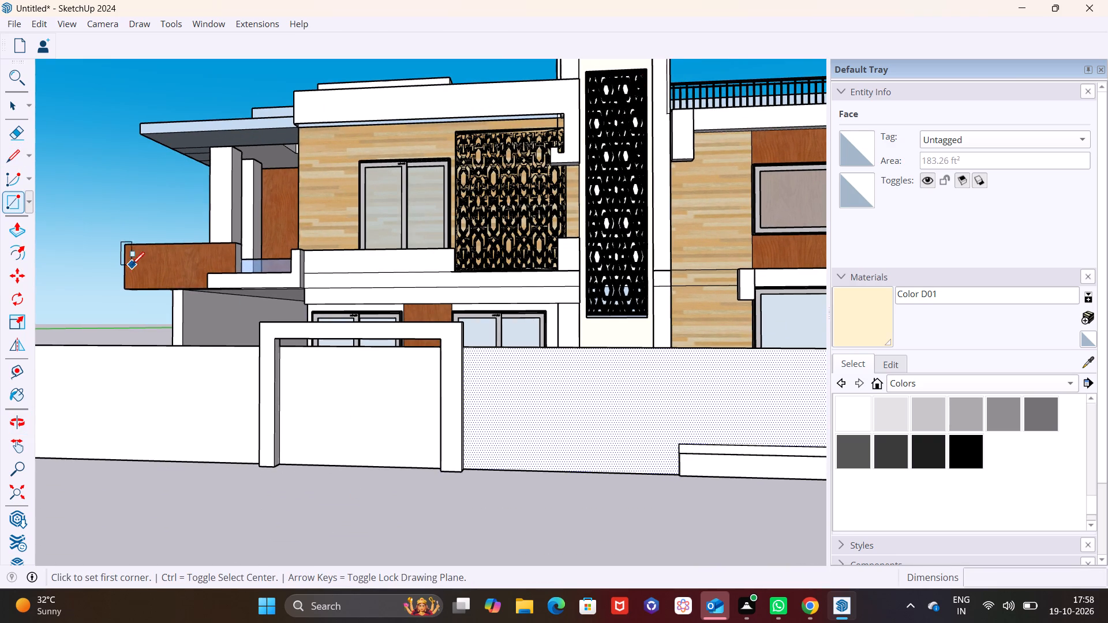
scroll(336, 335, up, 1)
scroll(544, 425, up, 1)
shift+middle_drag(543, 425, 300, 406)
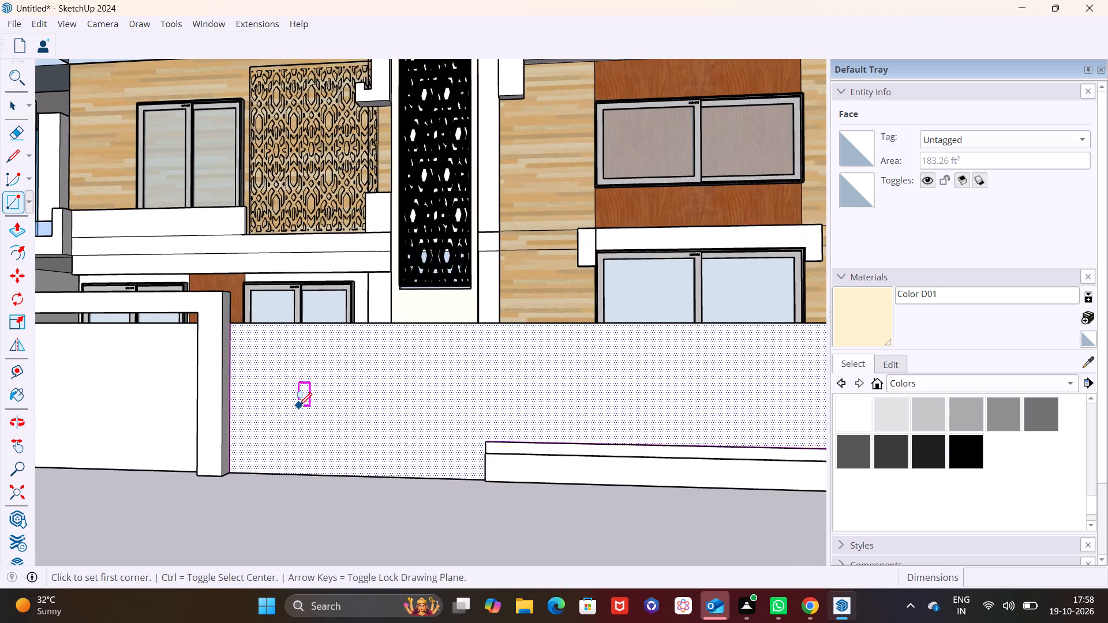
scroll(388, 407, up, 2)
scroll(462, 419, up, 1)
middle_drag(413, 396, 409, 411)
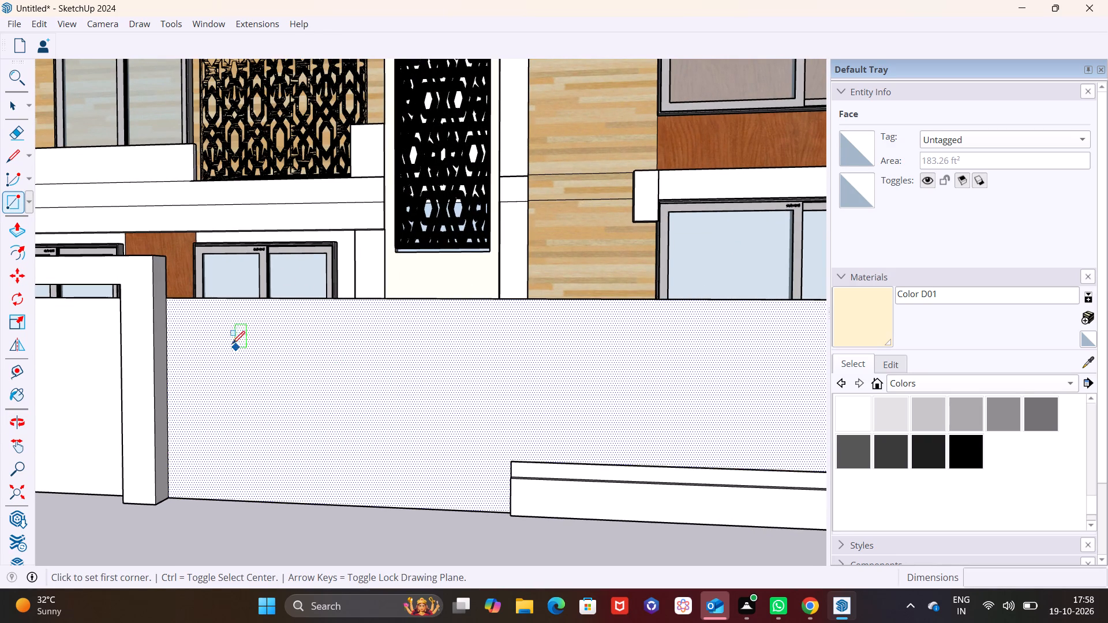
click(167, 327)
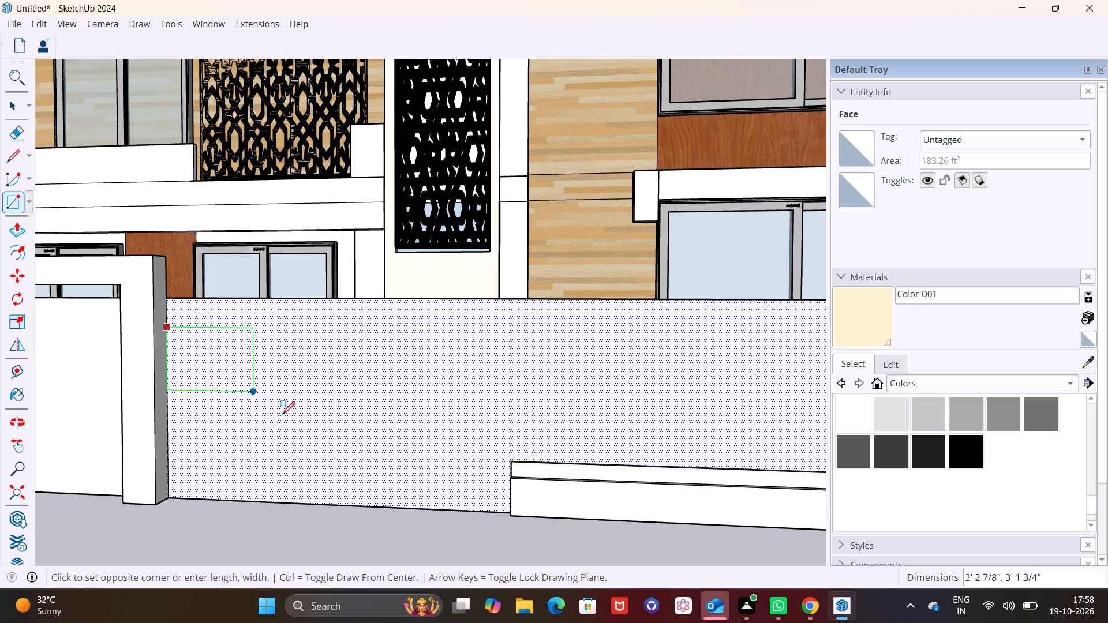
middle_drag(423, 478, 519, 521)
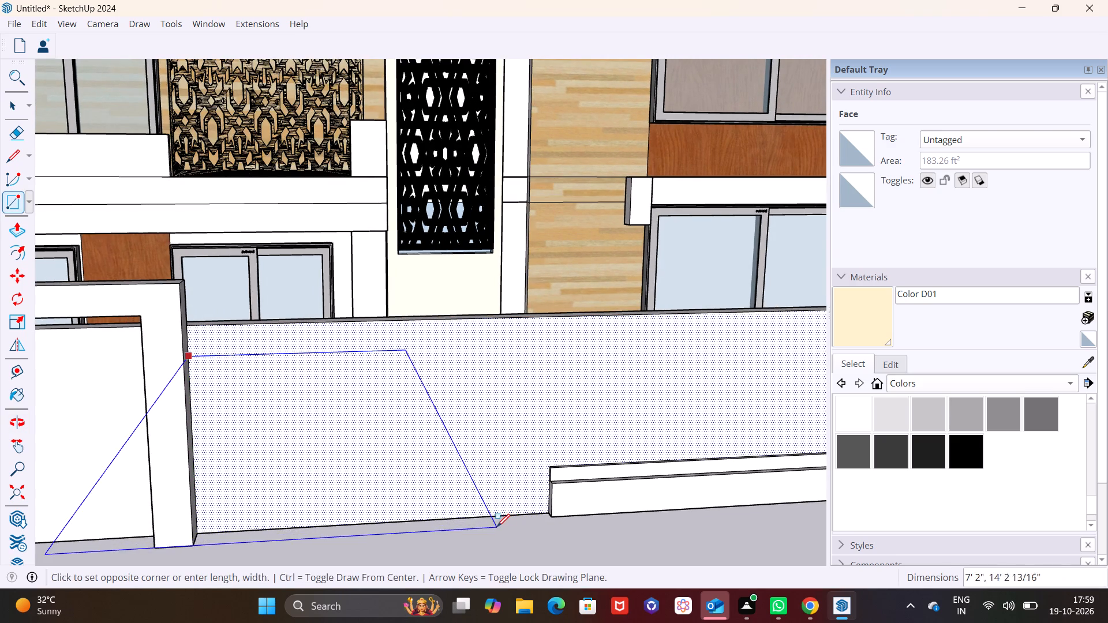
scroll(499, 527, up, 4)
scroll(541, 504, up, 5)
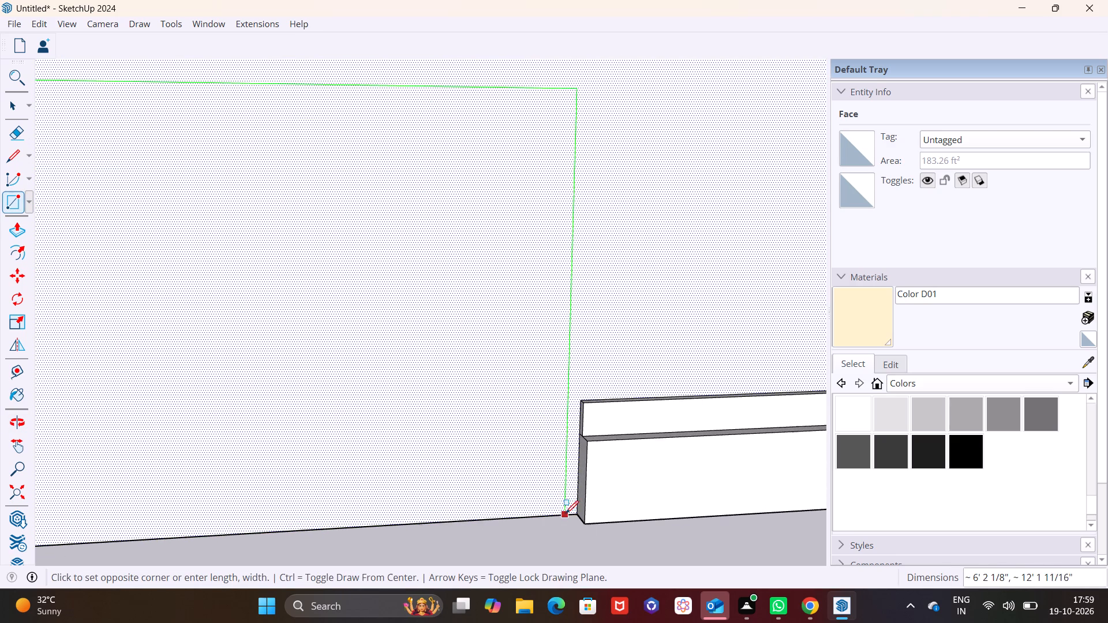
click(574, 513)
key(space)
Move the top edge of the wall rectangle beside the gate down by about 7 5/8".
scroll(433, 434, down, 5)
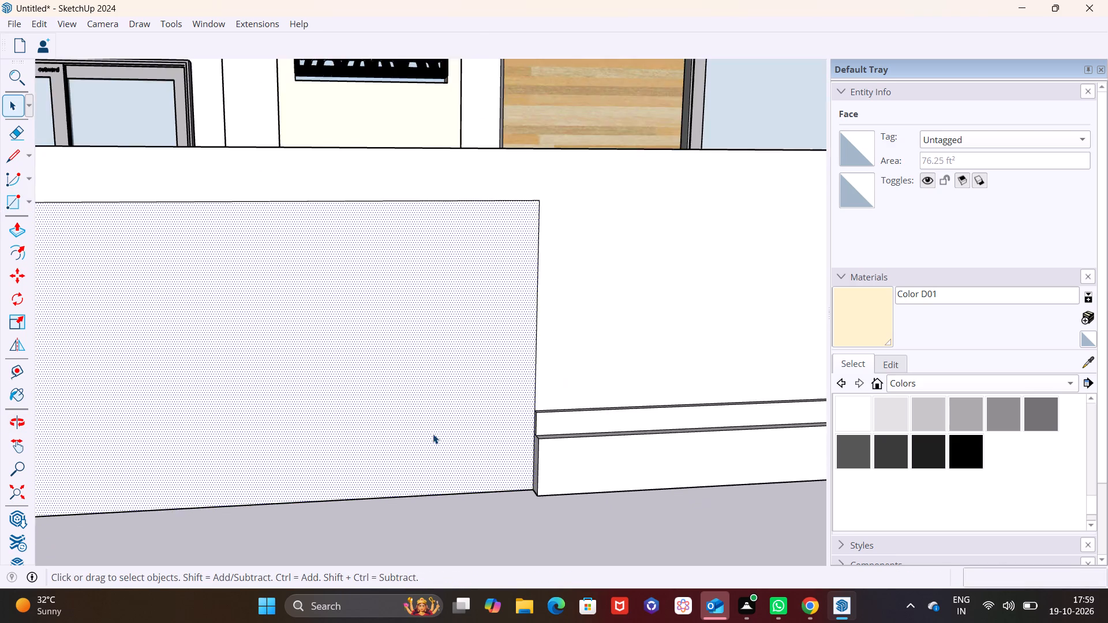
scroll(433, 434, down, 5)
scroll(355, 434, down, 2)
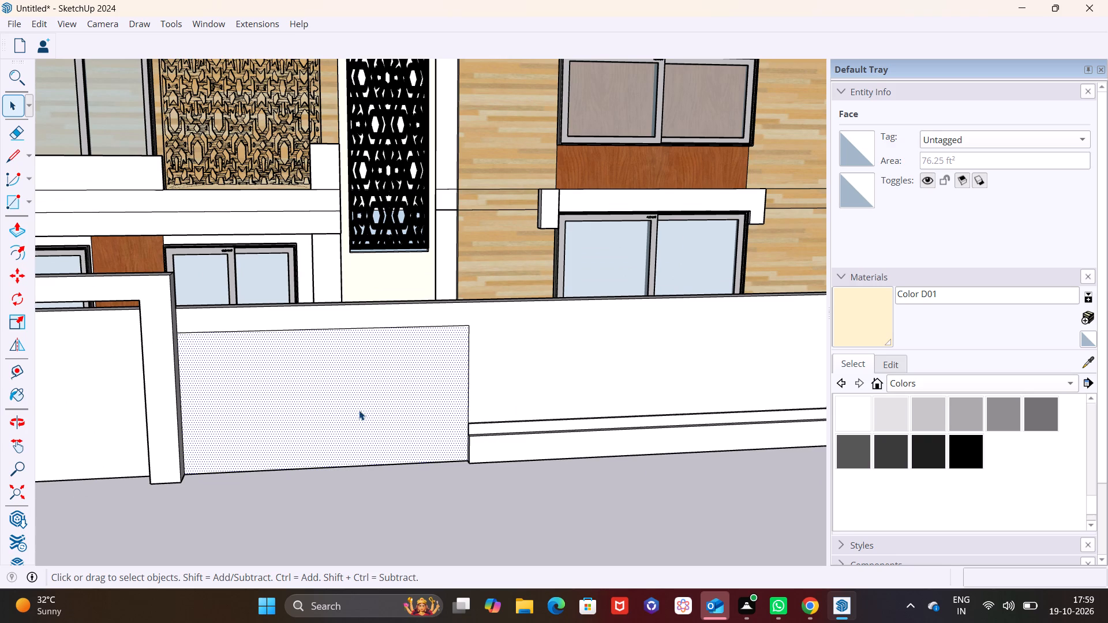
scroll(362, 409, down, 2)
middle_drag(372, 419, 319, 417)
shift+middle_drag(352, 404, 418, 427)
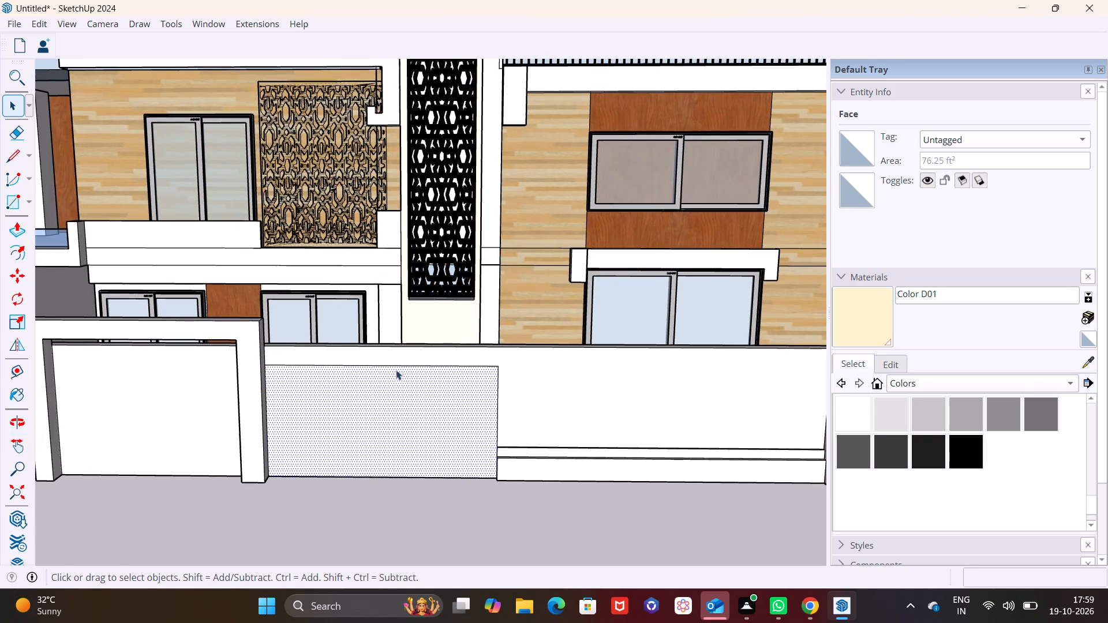
click(414, 365)
key(m)
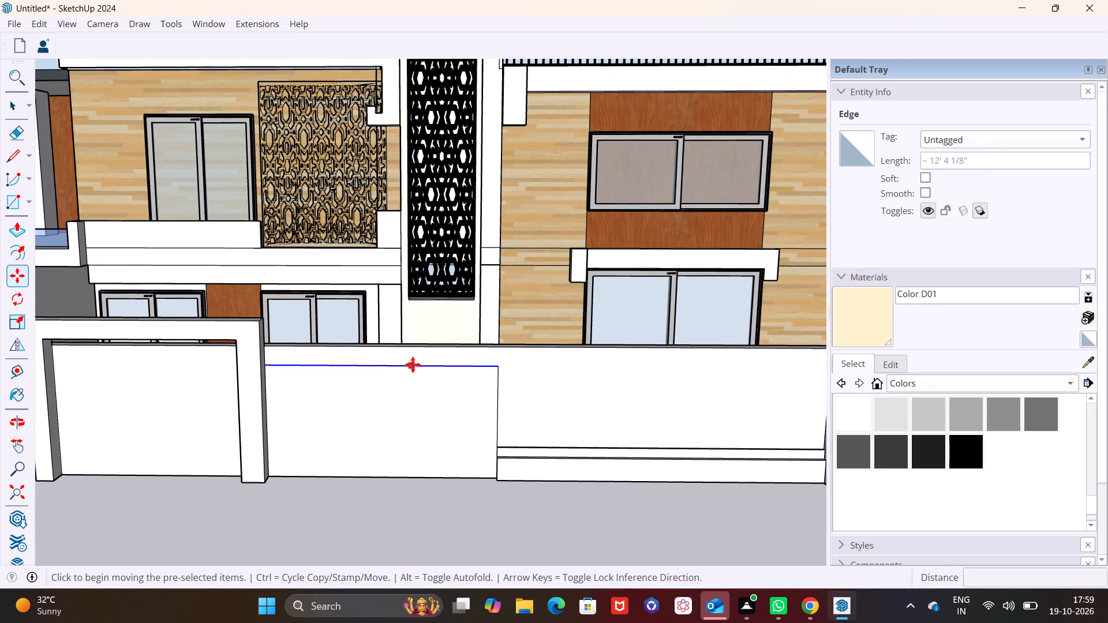
click(388, 365)
click(386, 378)
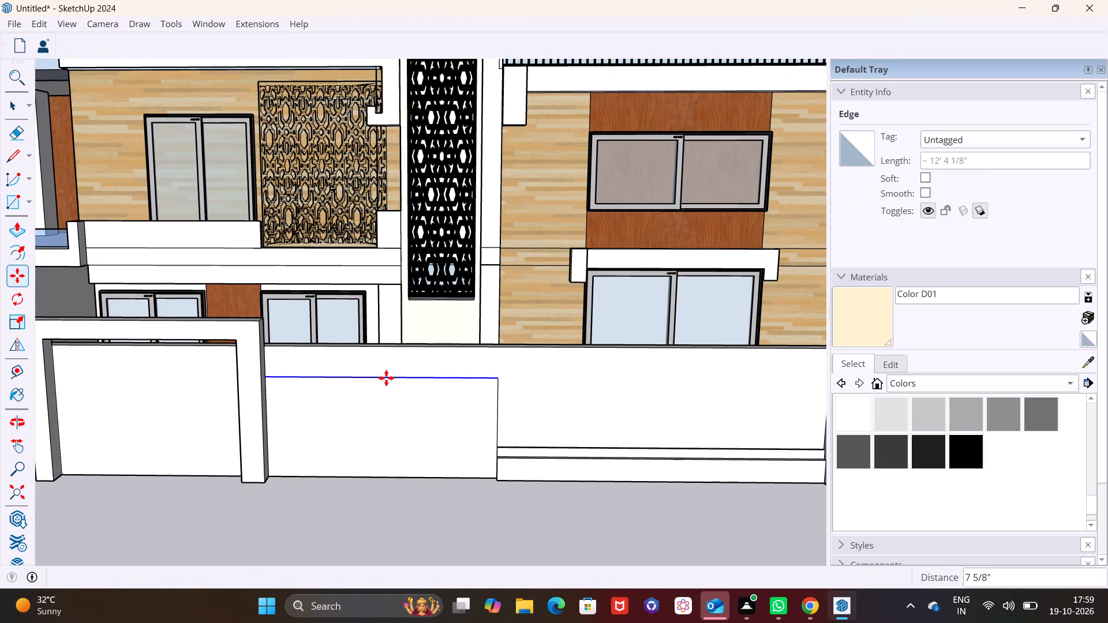
key(space)
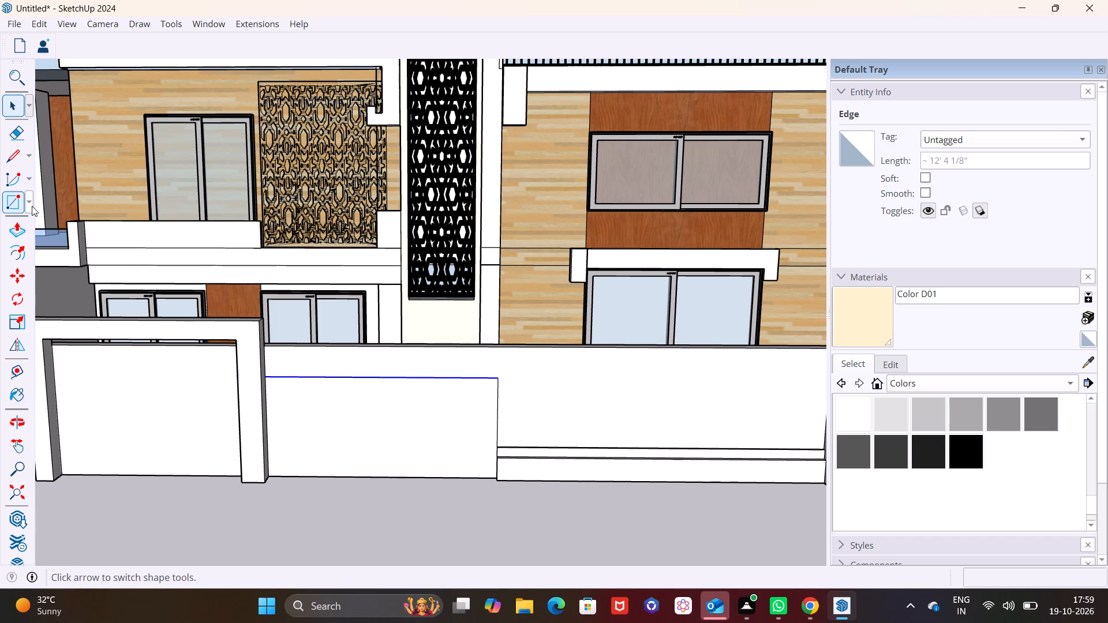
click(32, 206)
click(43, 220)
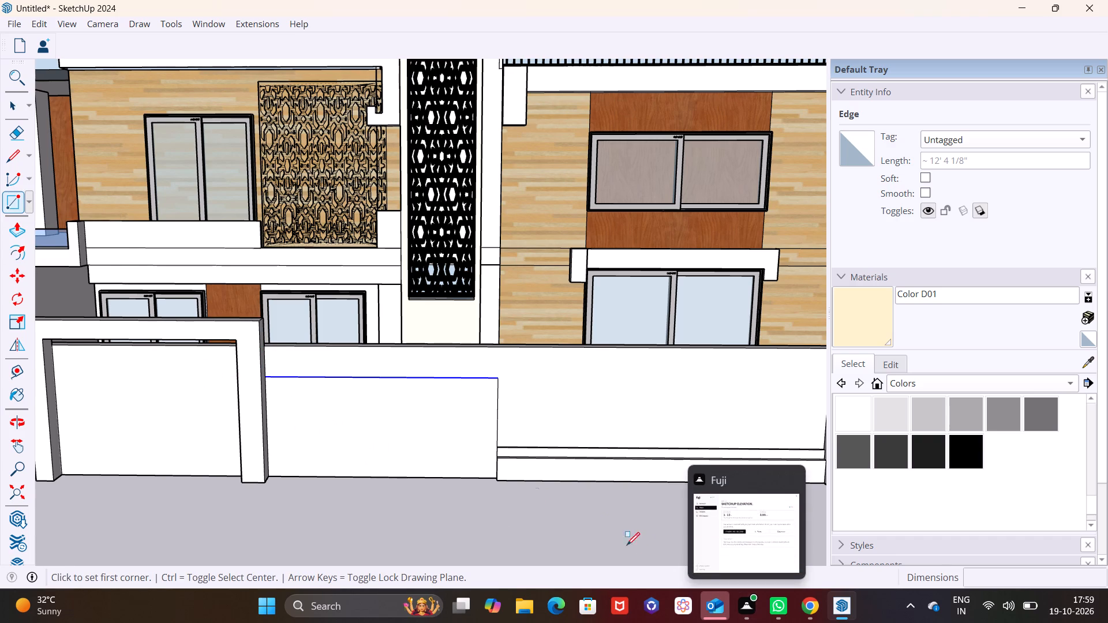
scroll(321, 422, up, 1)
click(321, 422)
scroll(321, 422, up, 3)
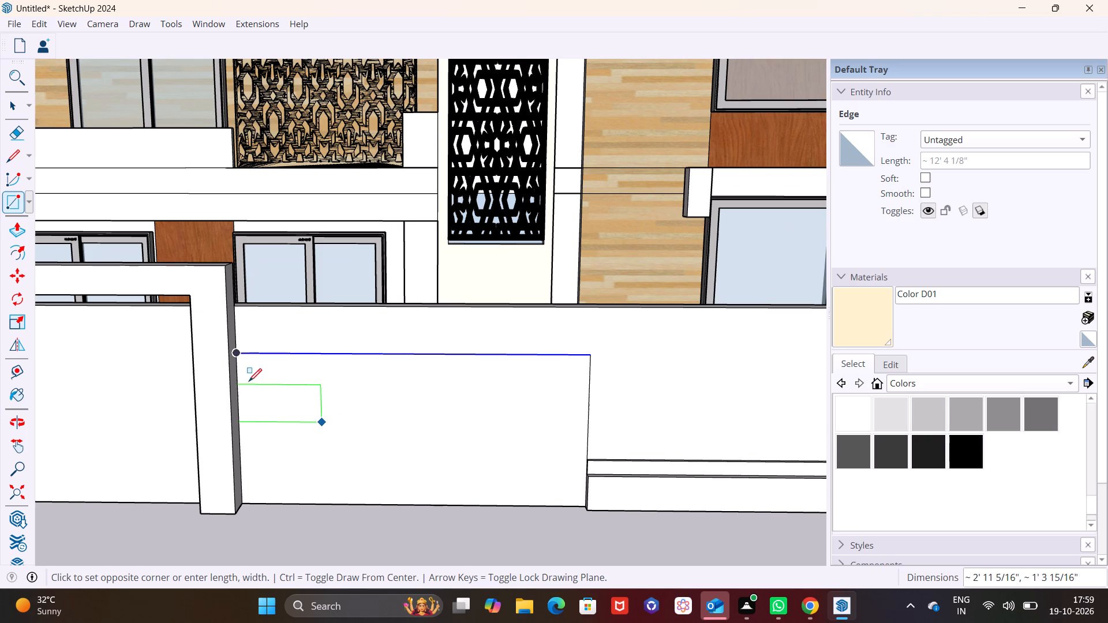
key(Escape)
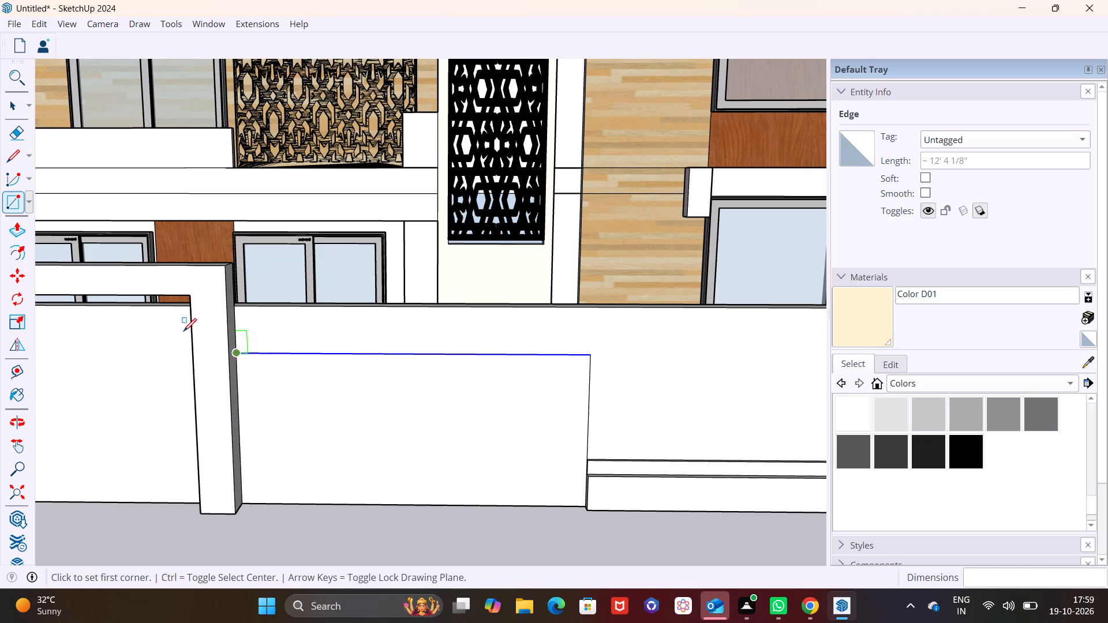
Draw a full-height rectangle about 2' 2" by 5' 6 1/2" in the wall panel, starting at its top corner beside the gate post.
click(28, 197)
click(44, 219)
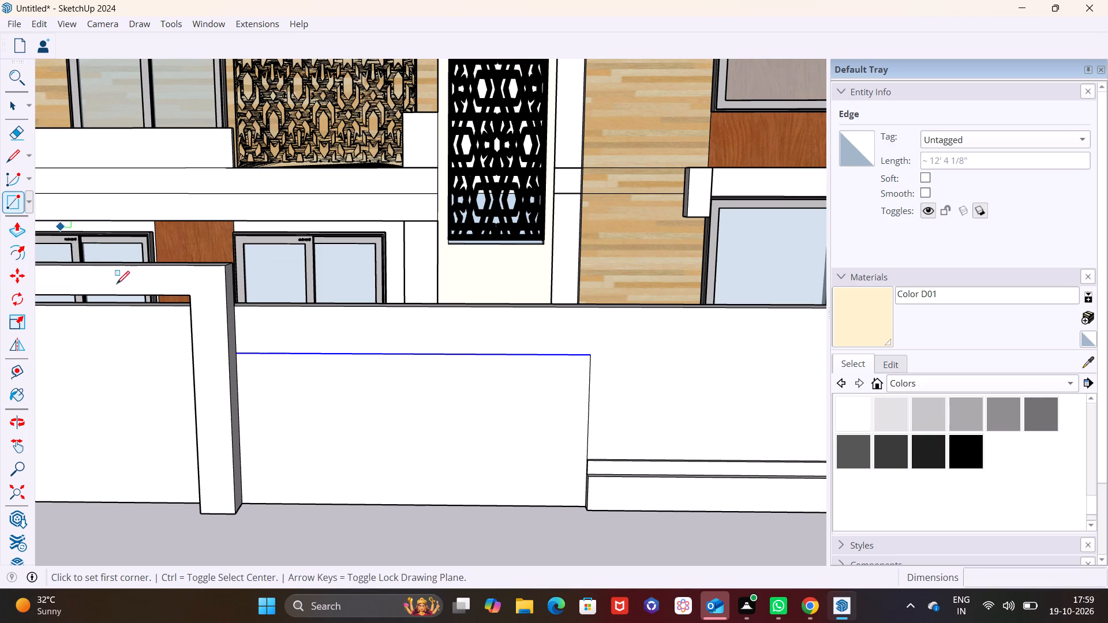
click(239, 352)
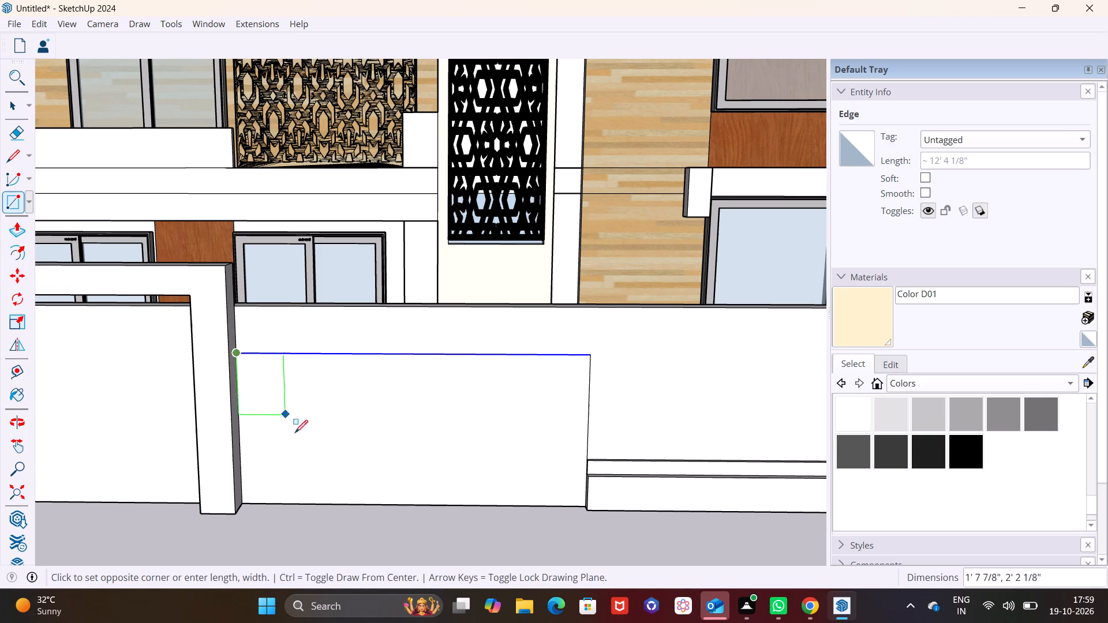
click(302, 505)
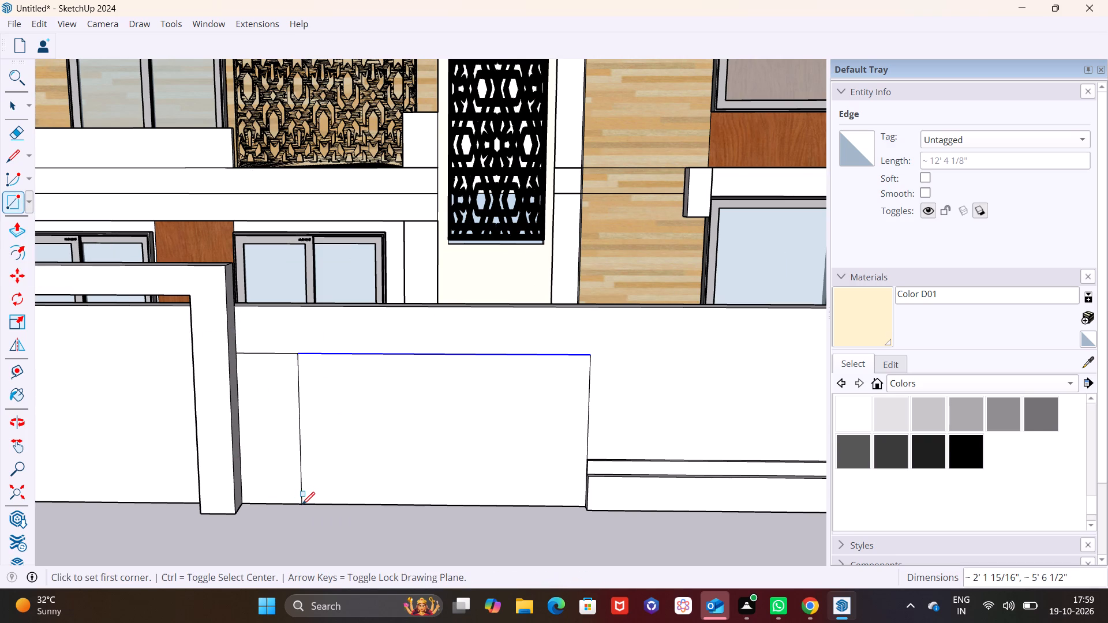
key(space)
Pull the narrow rectangle beside the gate post out from the boundary wall by about 5 11/16".
click(274, 432)
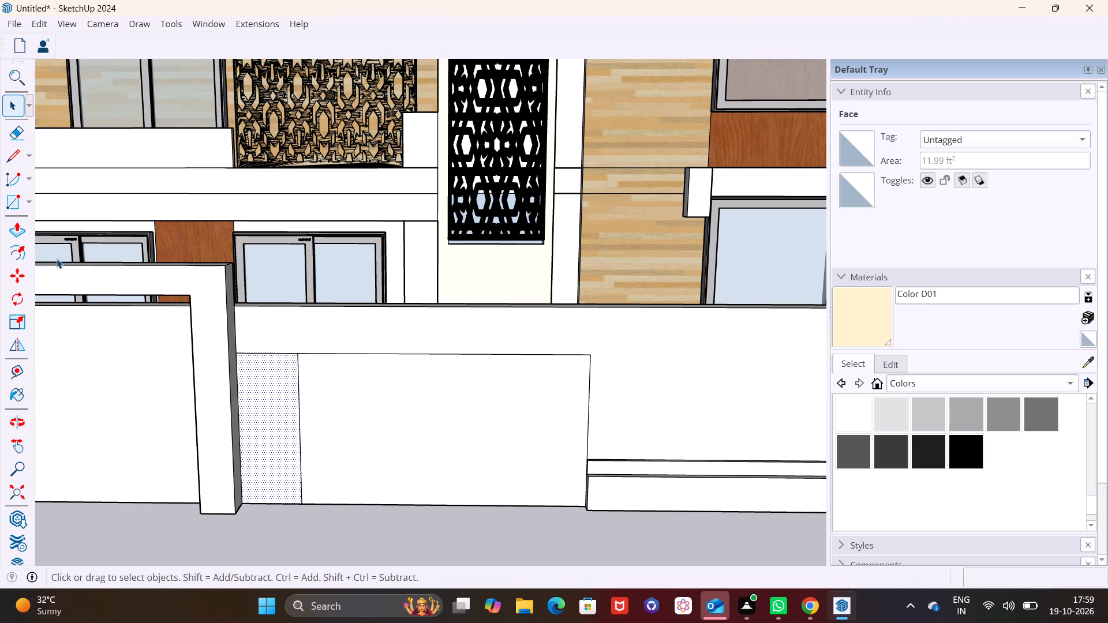
click(20, 234)
click(266, 395)
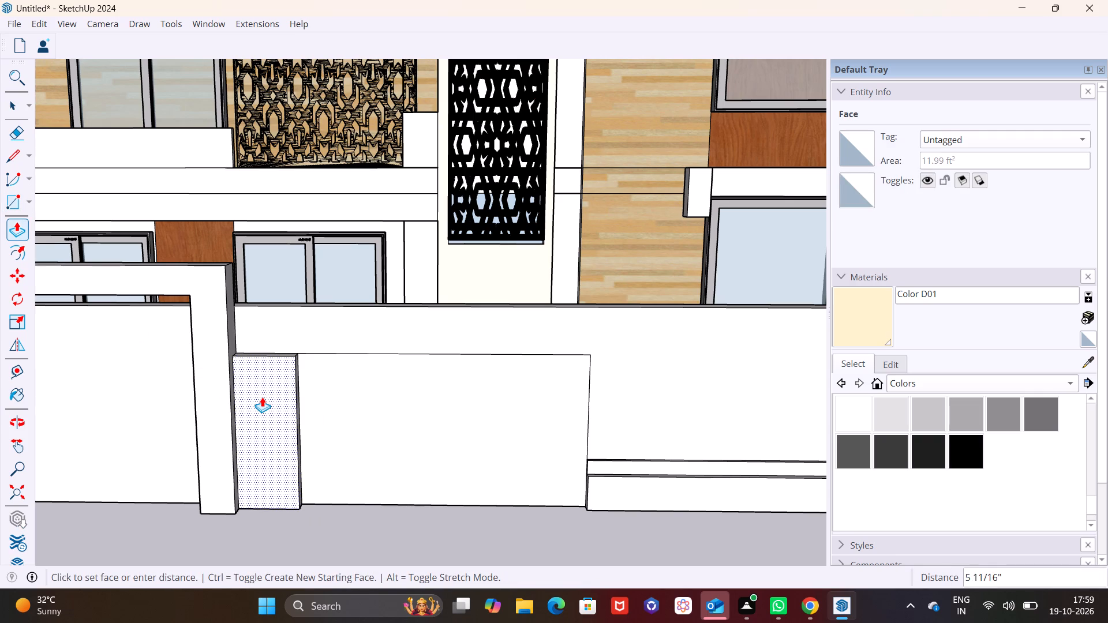
click(262, 397)
key(space)
Draw a full-height rectangle about 2' 5" by 5' 6 1/2" in the wall panel, leaving a narrow gap after the raised pillar.
click(351, 422)
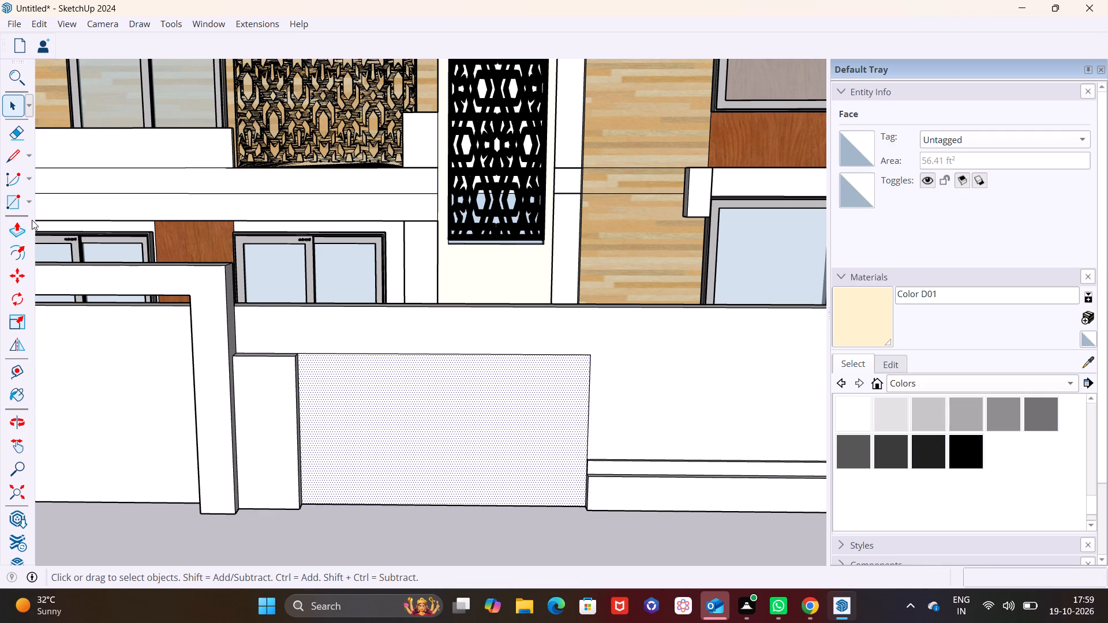
click(31, 201)
click(33, 217)
scroll(286, 362, up, 1)
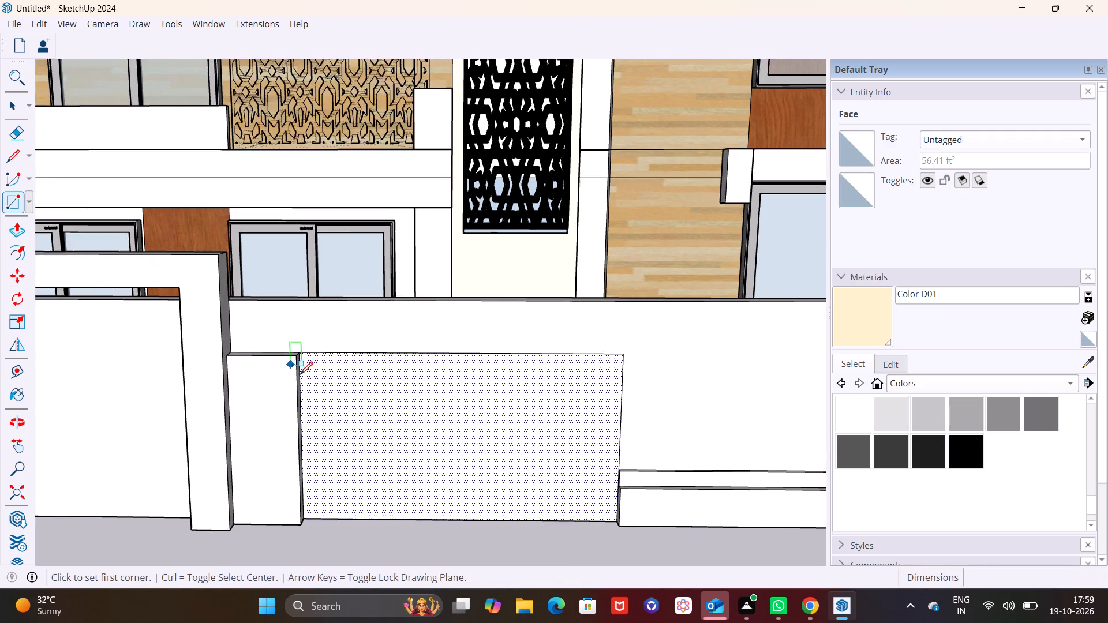
scroll(339, 384, up, 3)
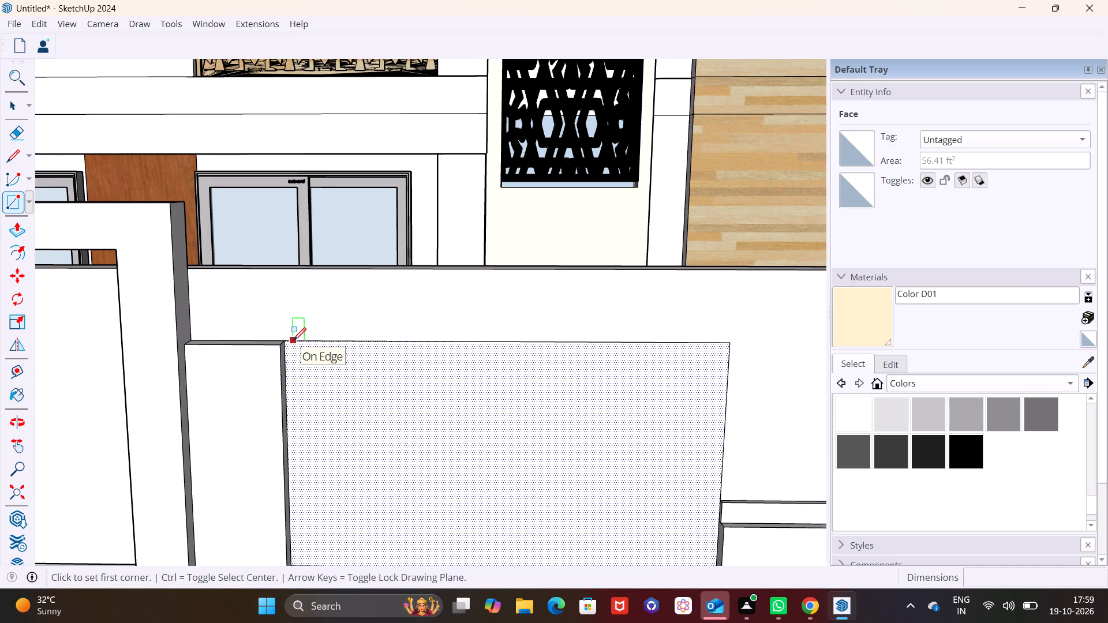
click(290, 340)
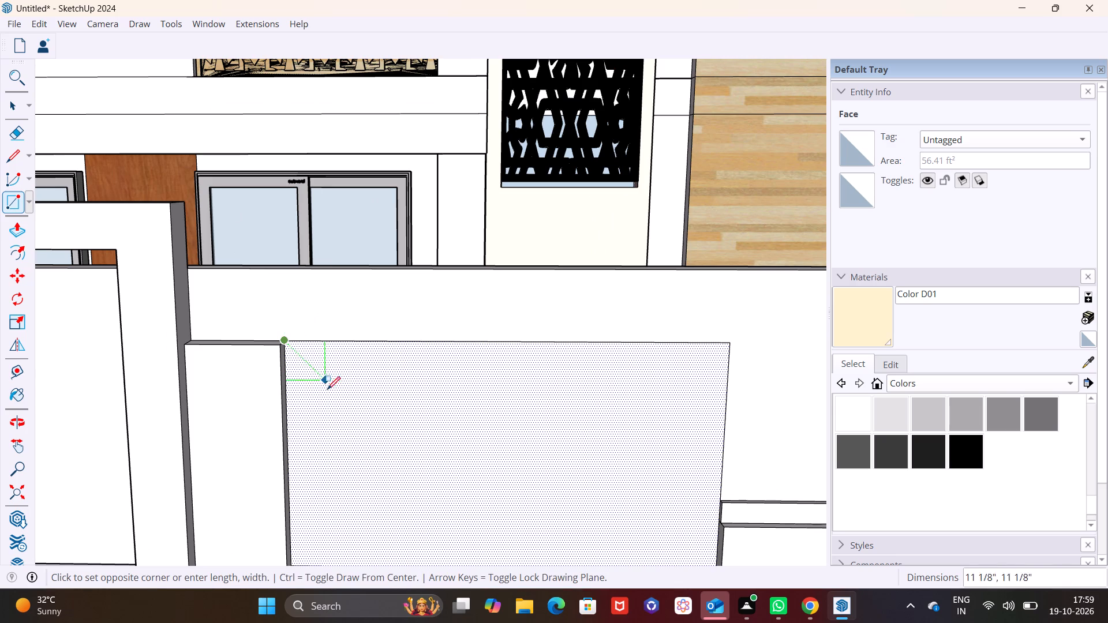
key(Escape)
scroll(315, 385, up, 5)
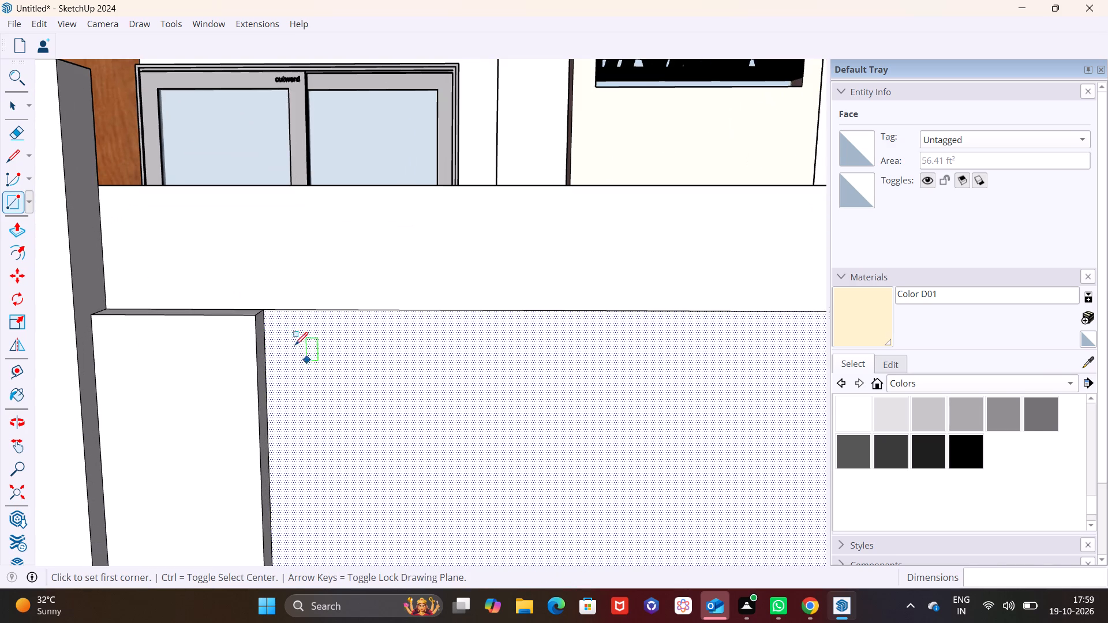
click(285, 311)
scroll(333, 415, down, 6)
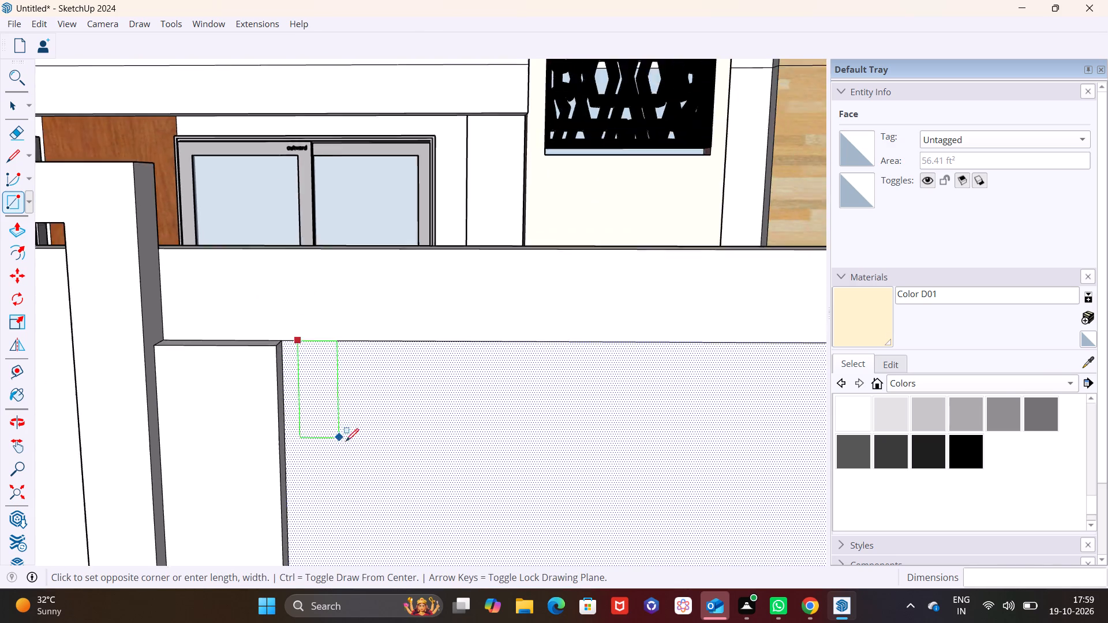
shift+middle_drag(347, 437, 358, 321)
shift+scroll(358, 321, down, 1)
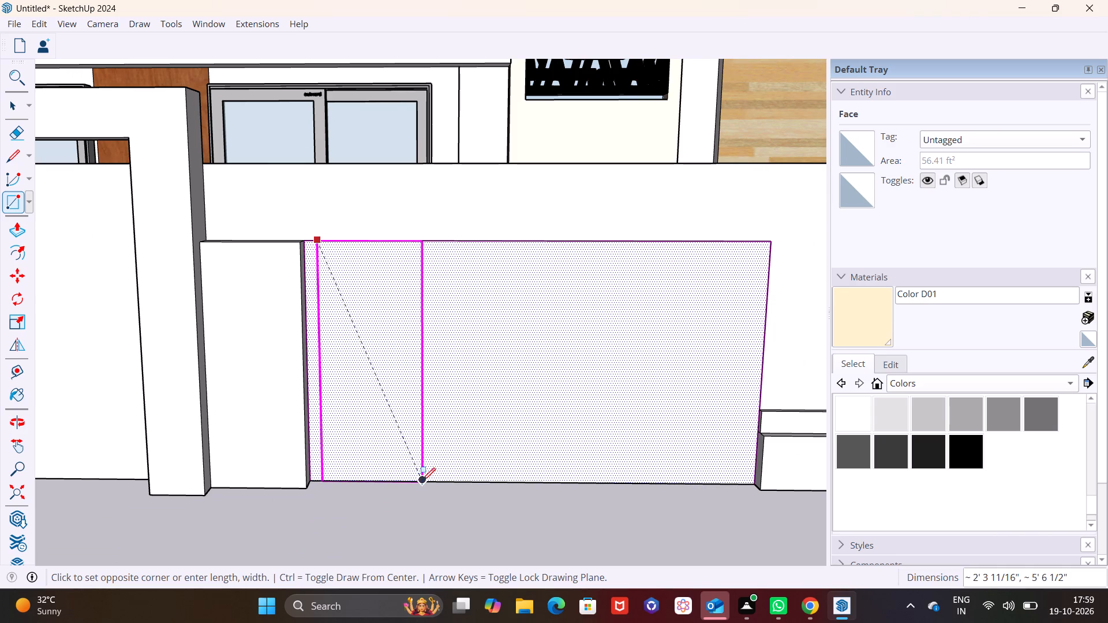
click(426, 479)
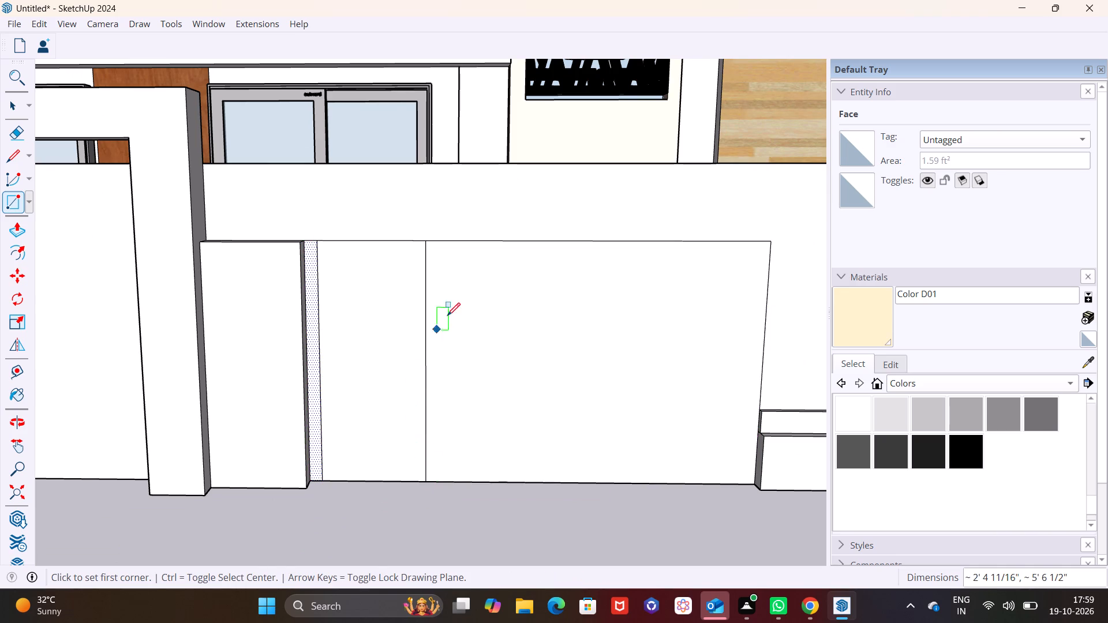
Draw a second full-height rectangle about 2' 5" by 5' 6 1/2" in the wall panel, leaving a narrow gap after the previous one.
click(32, 204)
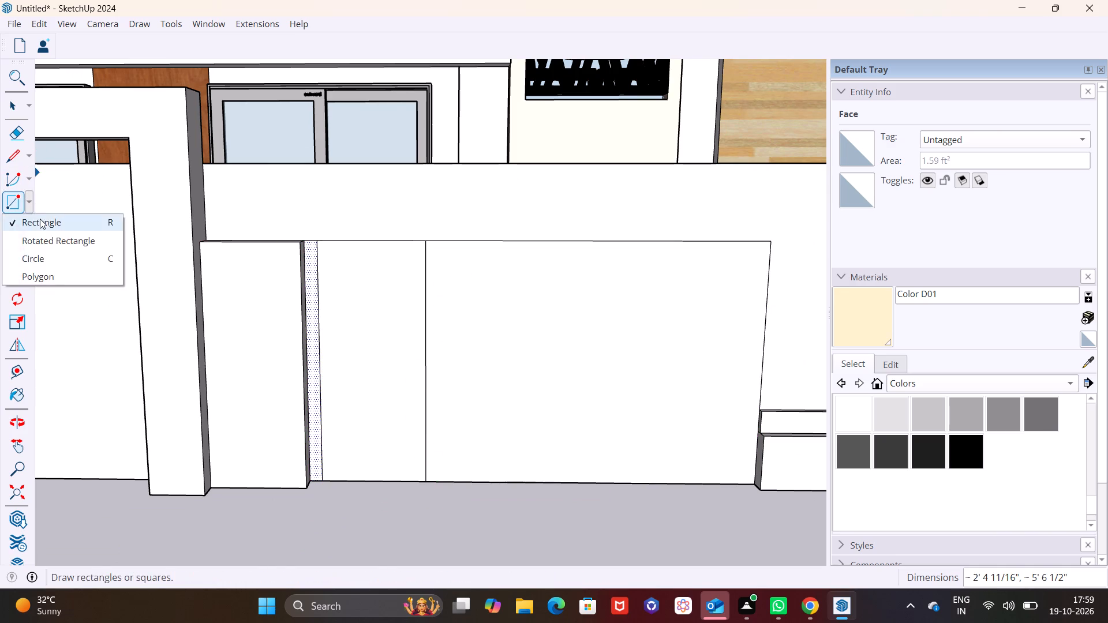
click(40, 219)
scroll(467, 269, up, 3)
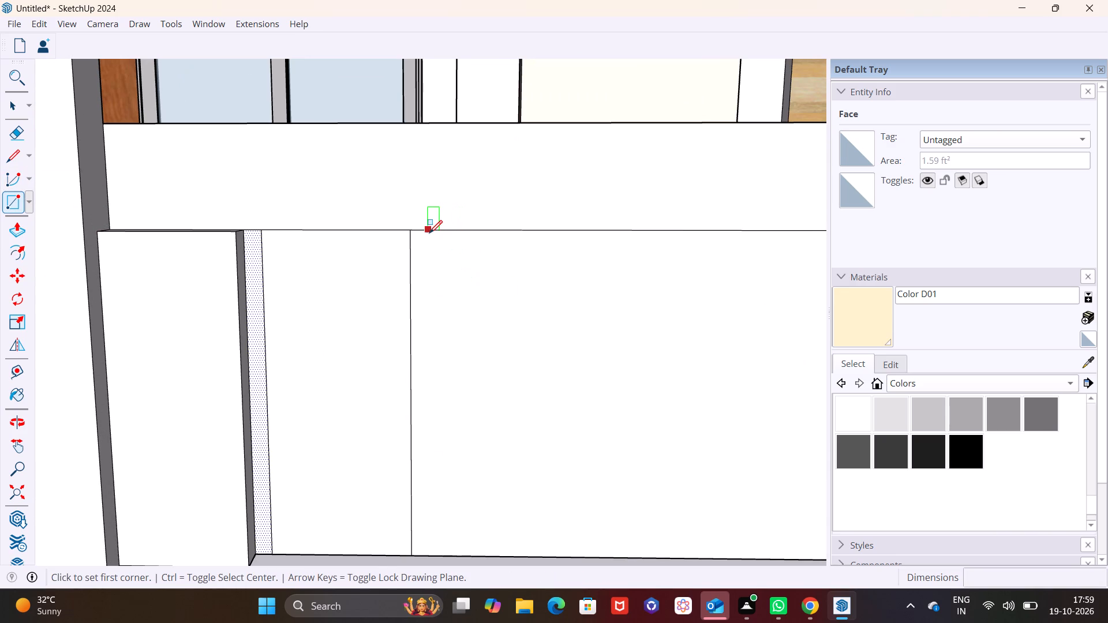
click(432, 232)
scroll(531, 445, down, 4)
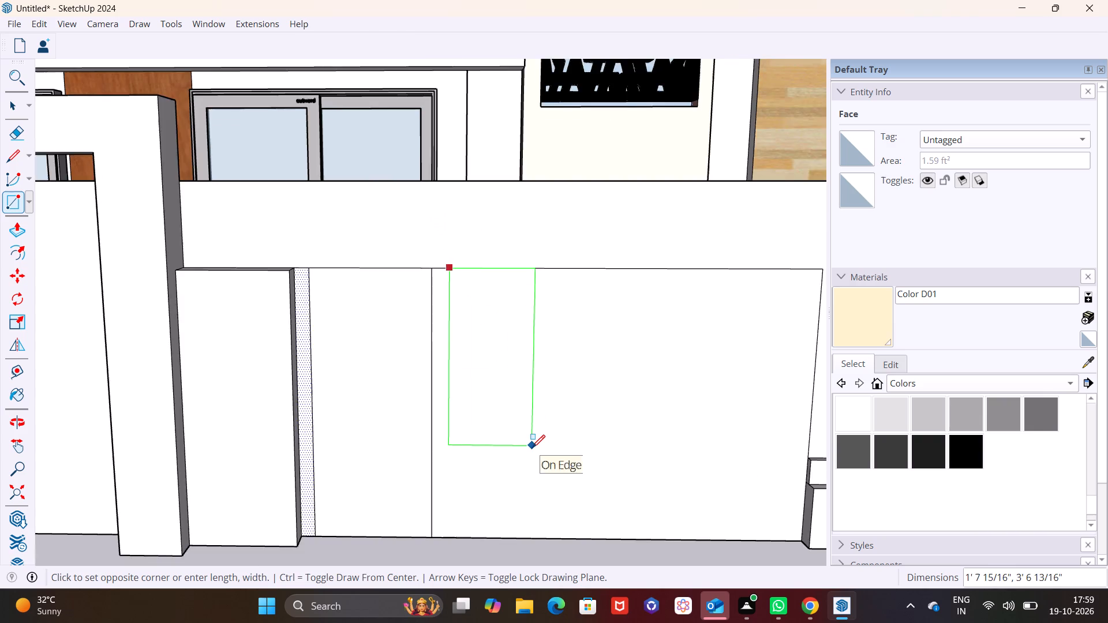
scroll(532, 448, down, 1)
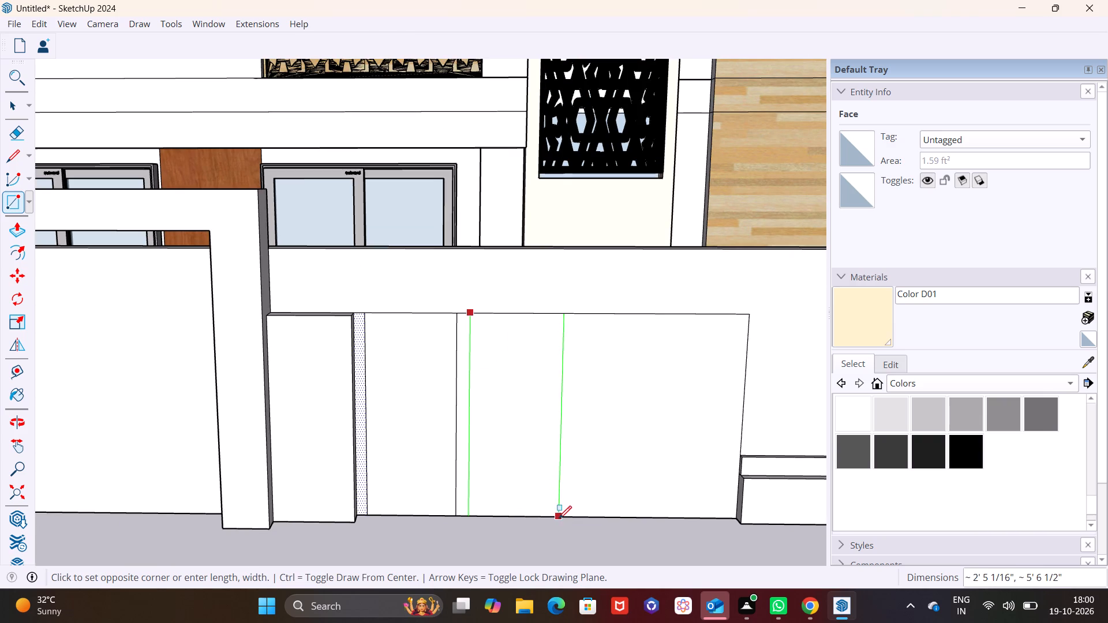
click(559, 519)
Draw a third full-height rectangle about 2' 7" by 5' 6 1/2" in the wall panel, leaving a narrow gap after the second.
click(30, 204)
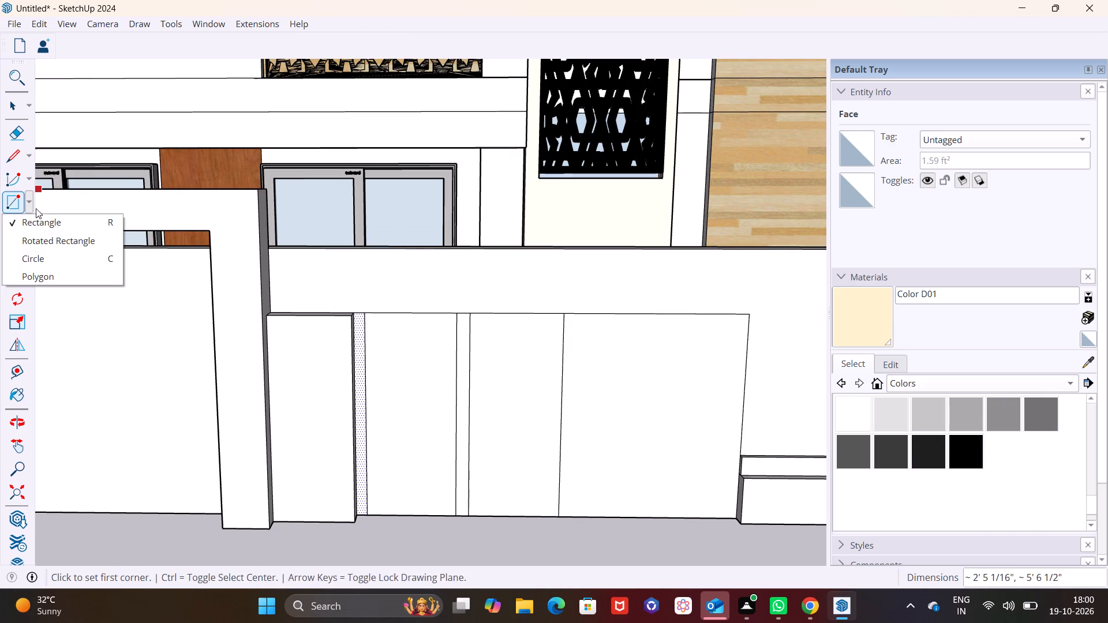
click(40, 217)
shift+middle_drag(726, 423, 574, 427)
scroll(447, 342, up, 4)
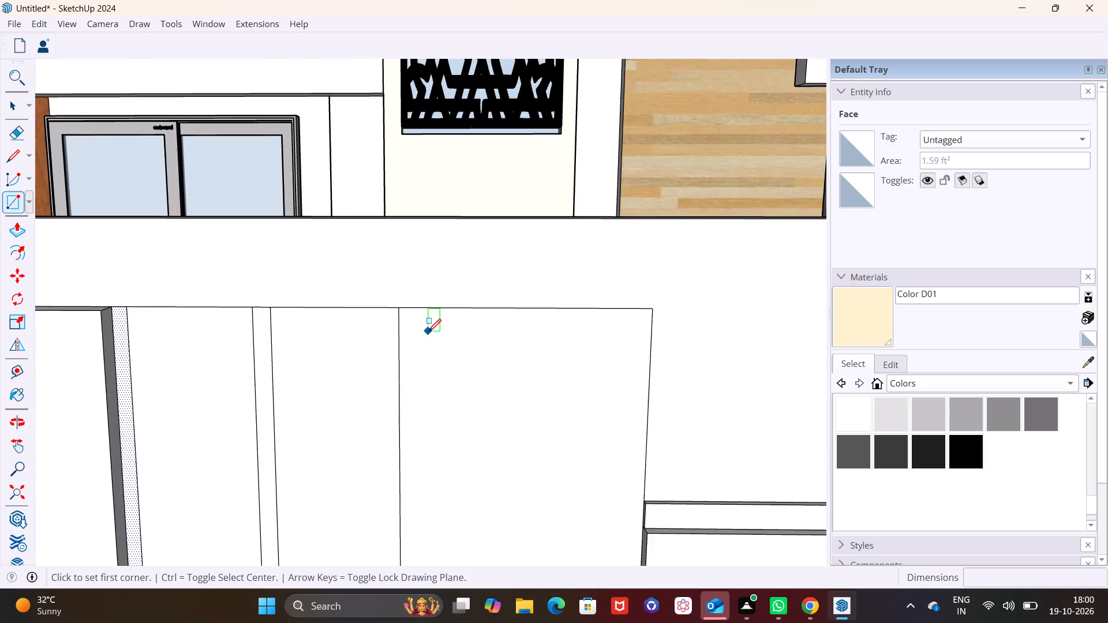
scroll(428, 332, up, 2)
click(407, 299)
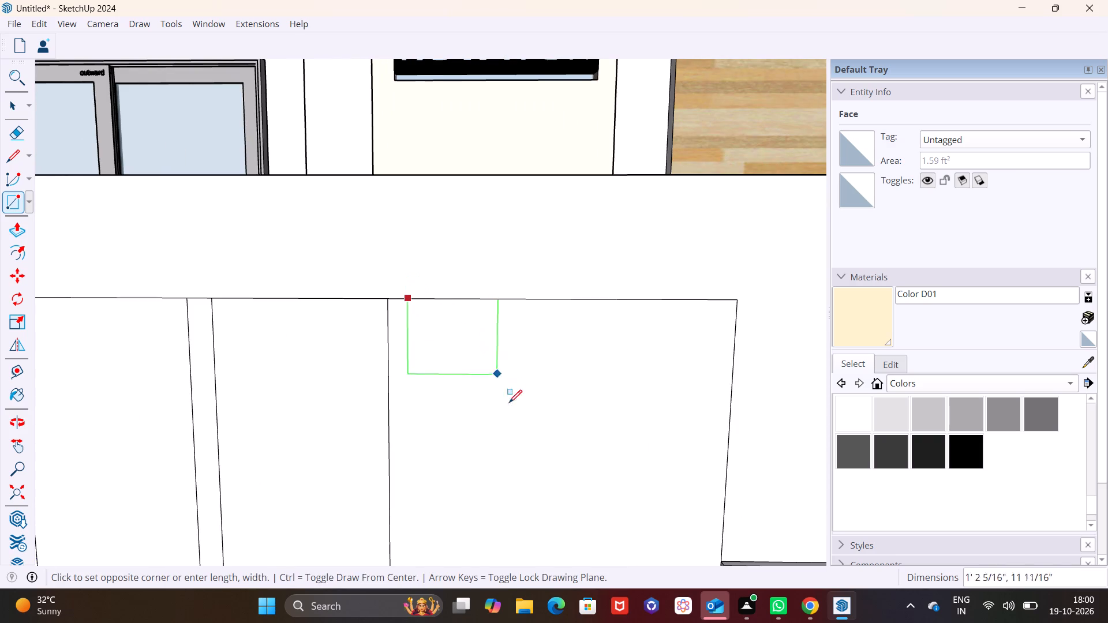
scroll(510, 440, down, 6)
shift+middle_drag(526, 452, 522, 344)
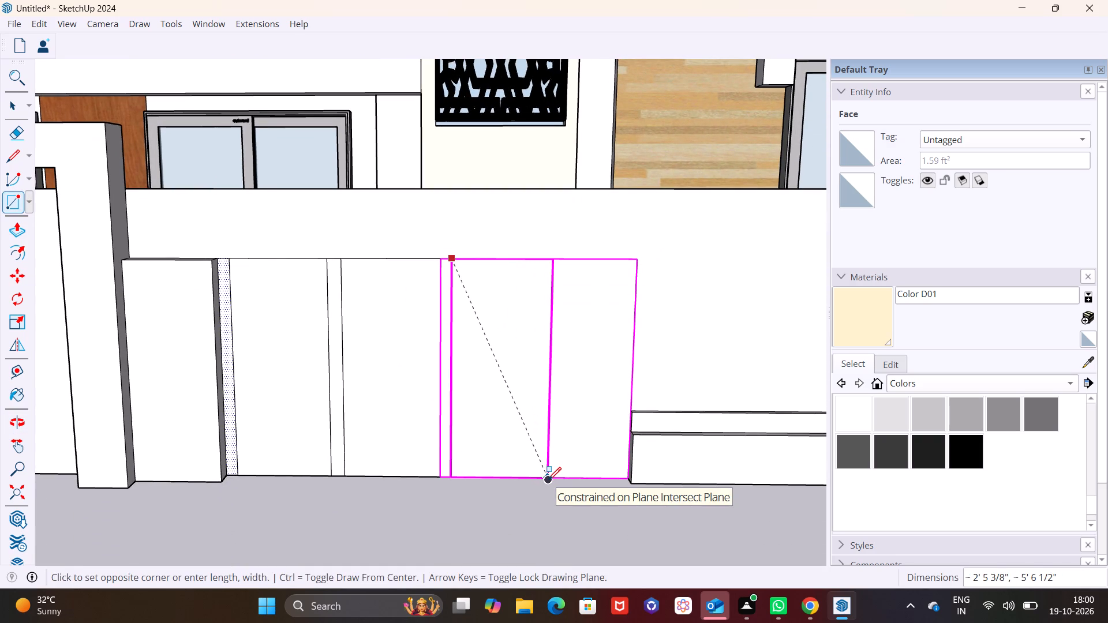
click(553, 480)
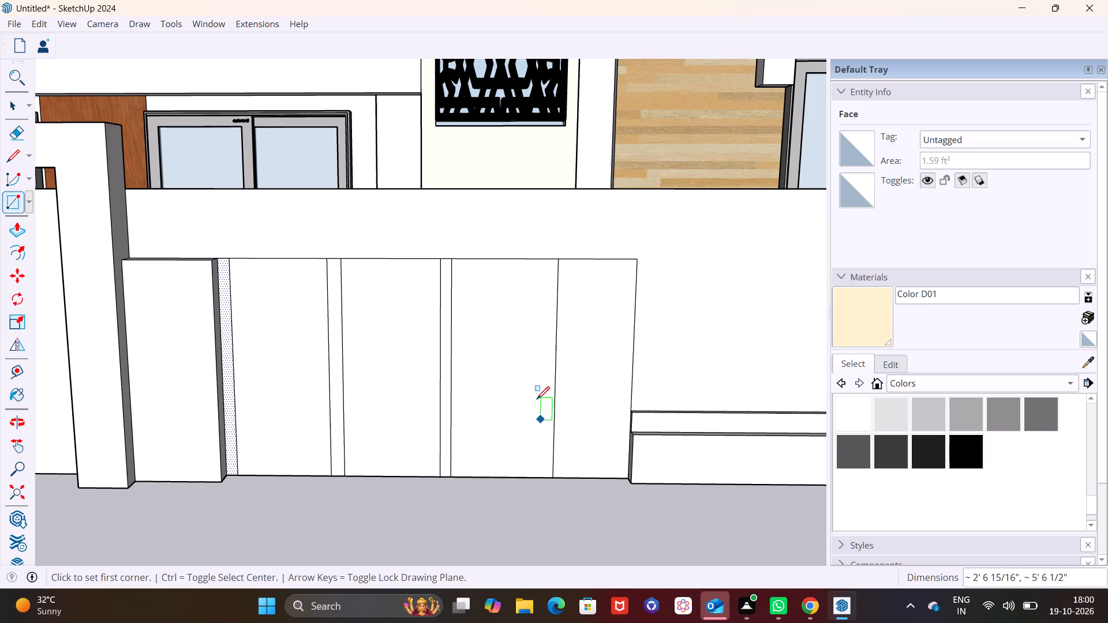
key(space)
Pull the remaining end strip beside the low ledge out from the wall in two passes, the second about 2 5/8".
click(586, 373)
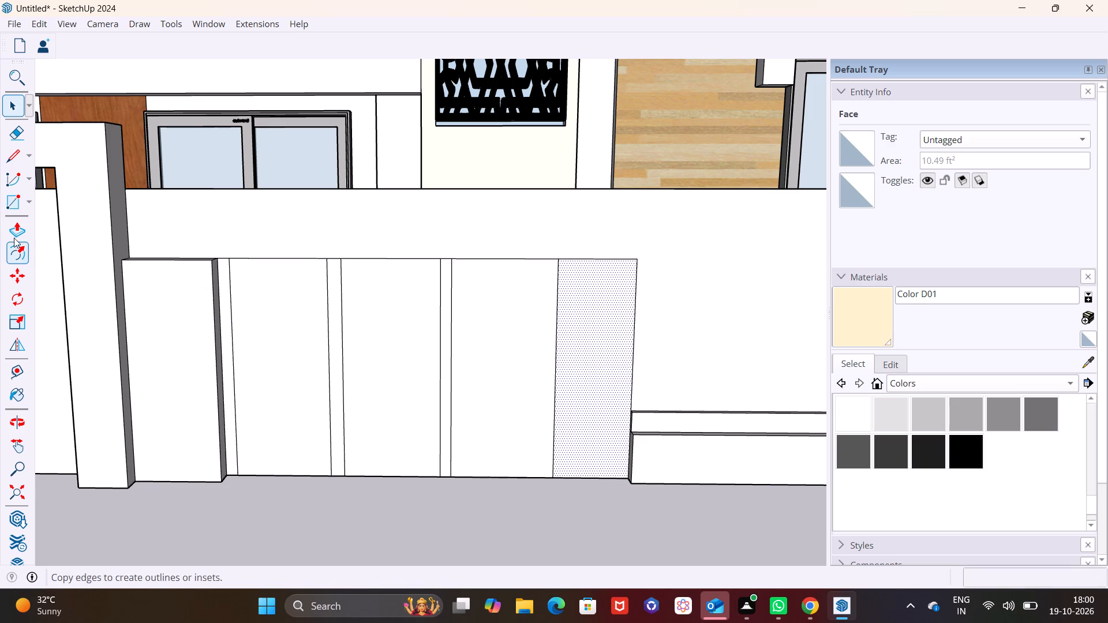
click(11, 230)
click(615, 399)
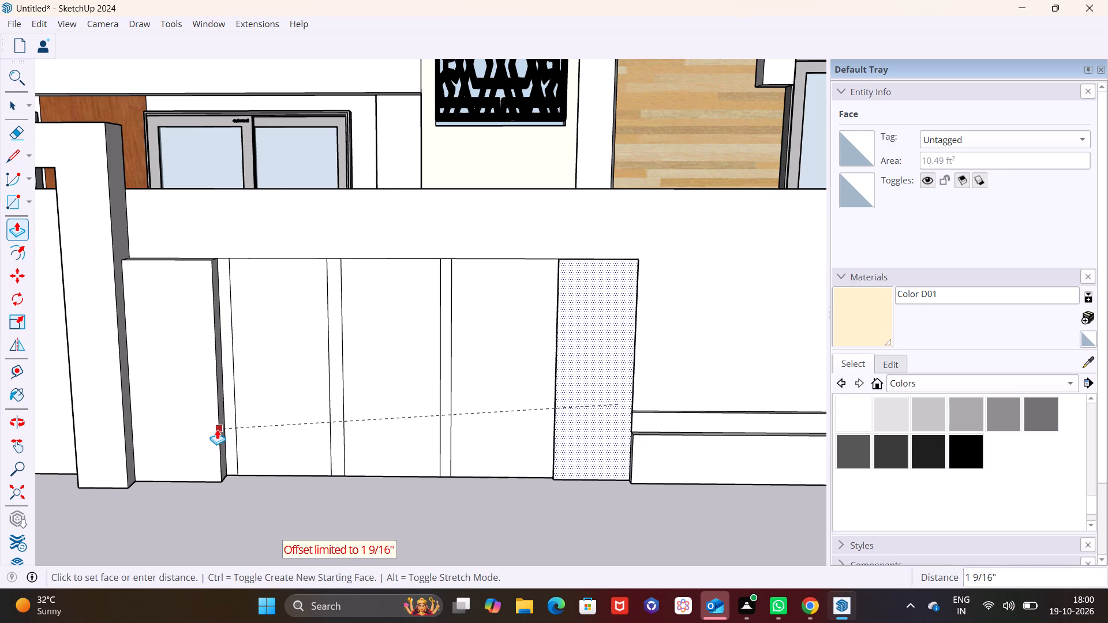
middle_drag(489, 395, 571, 423)
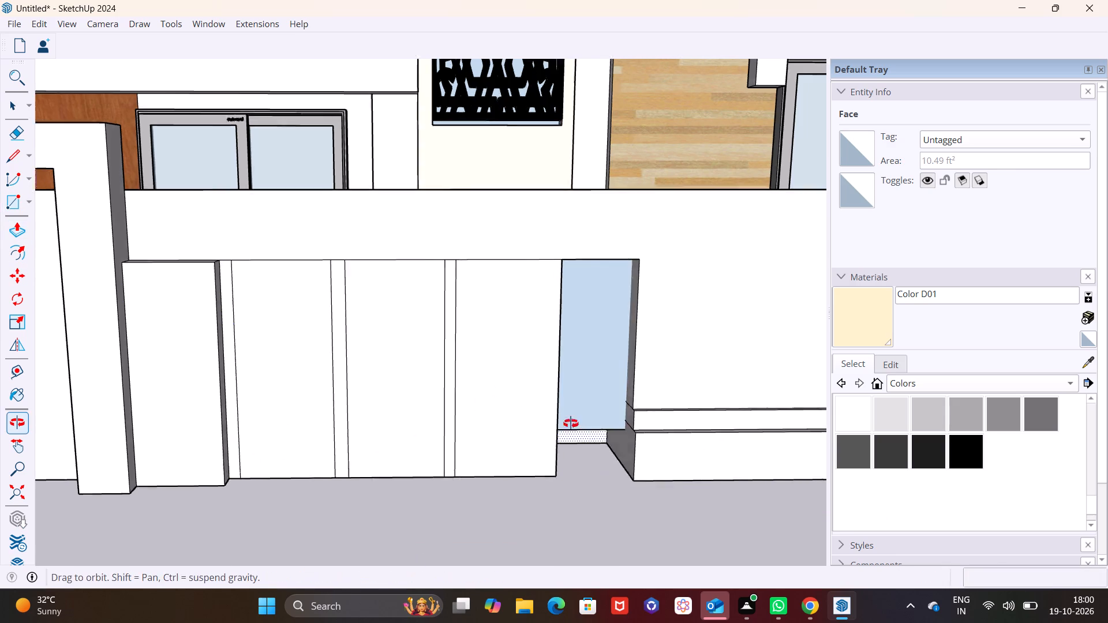
middle_drag(571, 423, 673, 446)
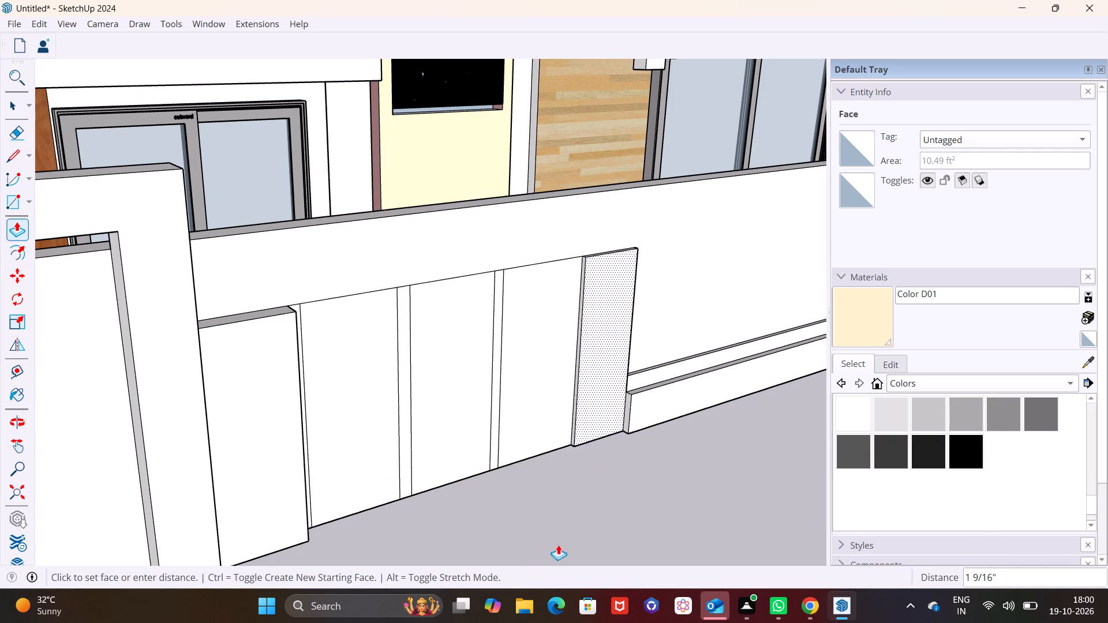
click(613, 511)
click(594, 359)
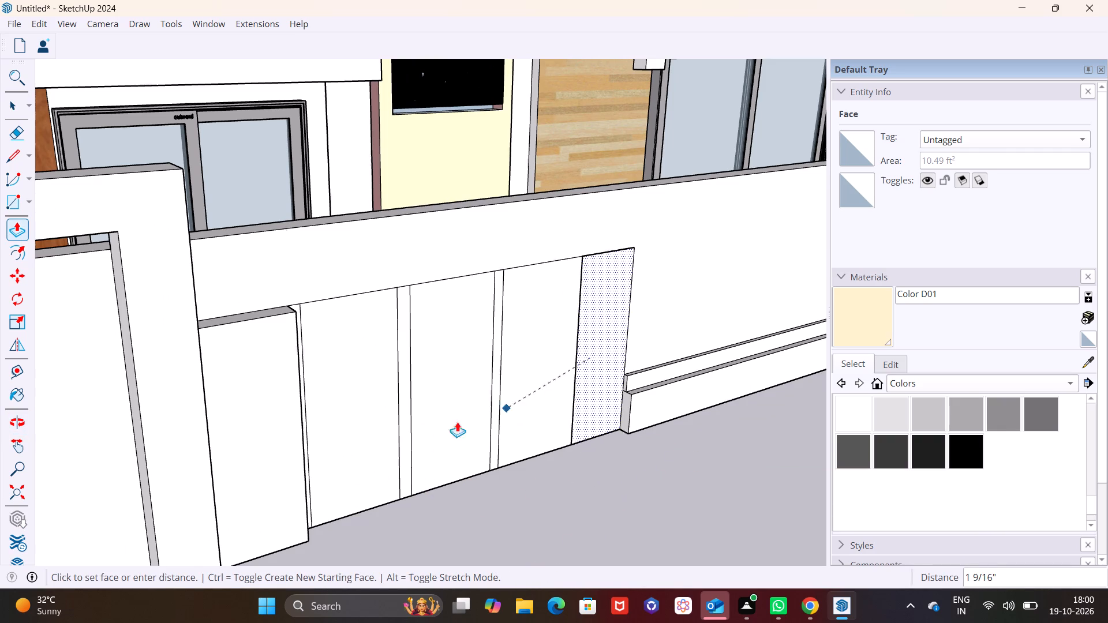
click(304, 466)
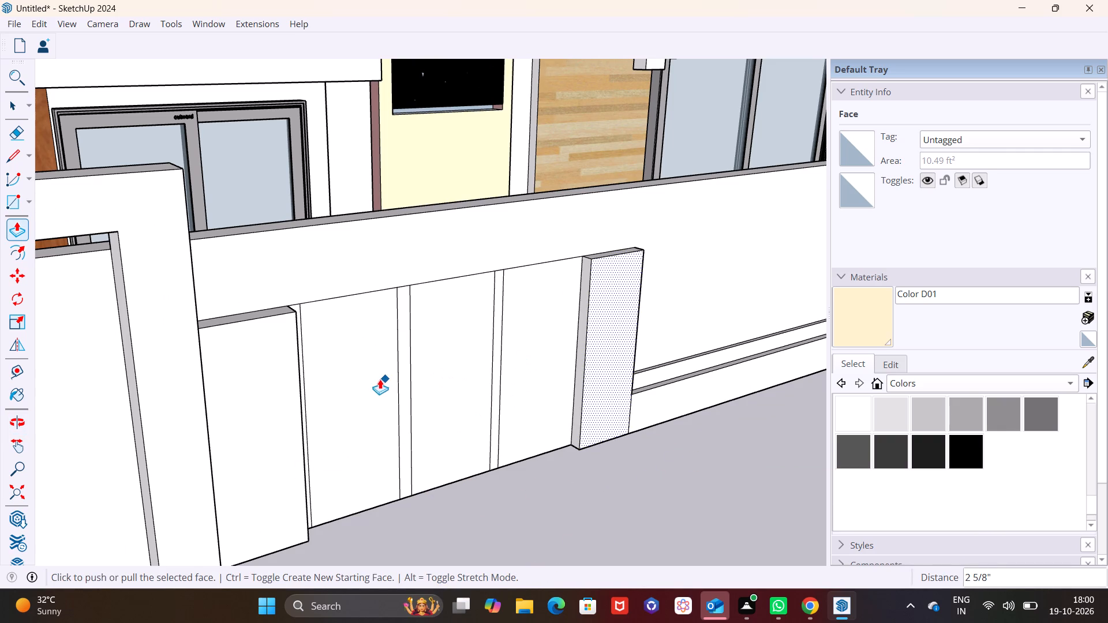
key(space)
Pull the first wide panel next to the raised gate-side pillar out from the wall face.
click(380, 379)
click(16, 233)
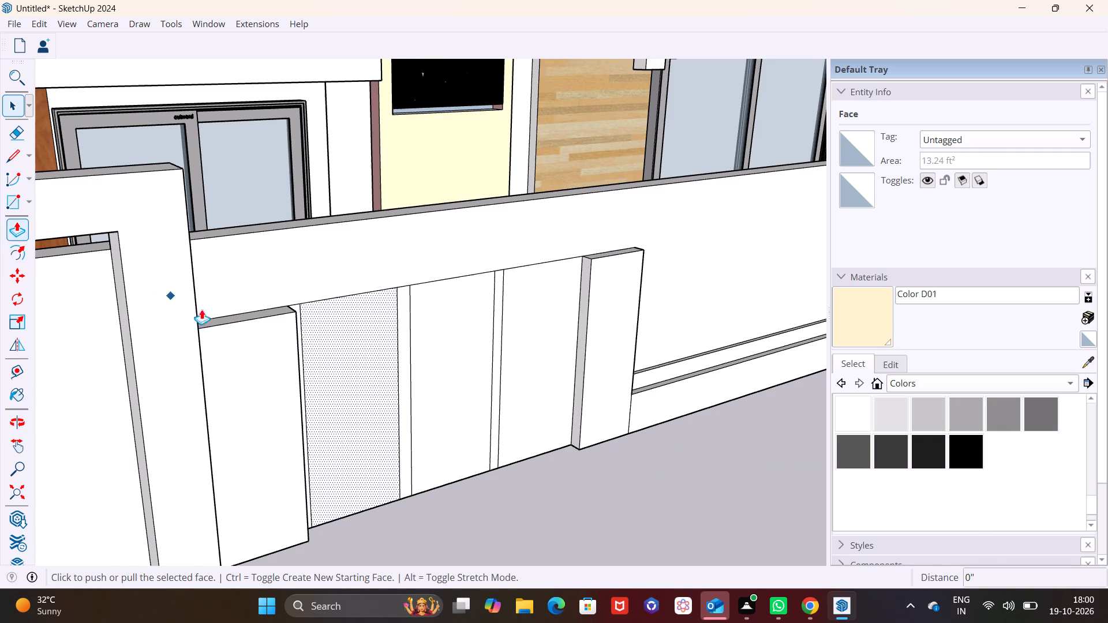
double_click(334, 356)
key(space)
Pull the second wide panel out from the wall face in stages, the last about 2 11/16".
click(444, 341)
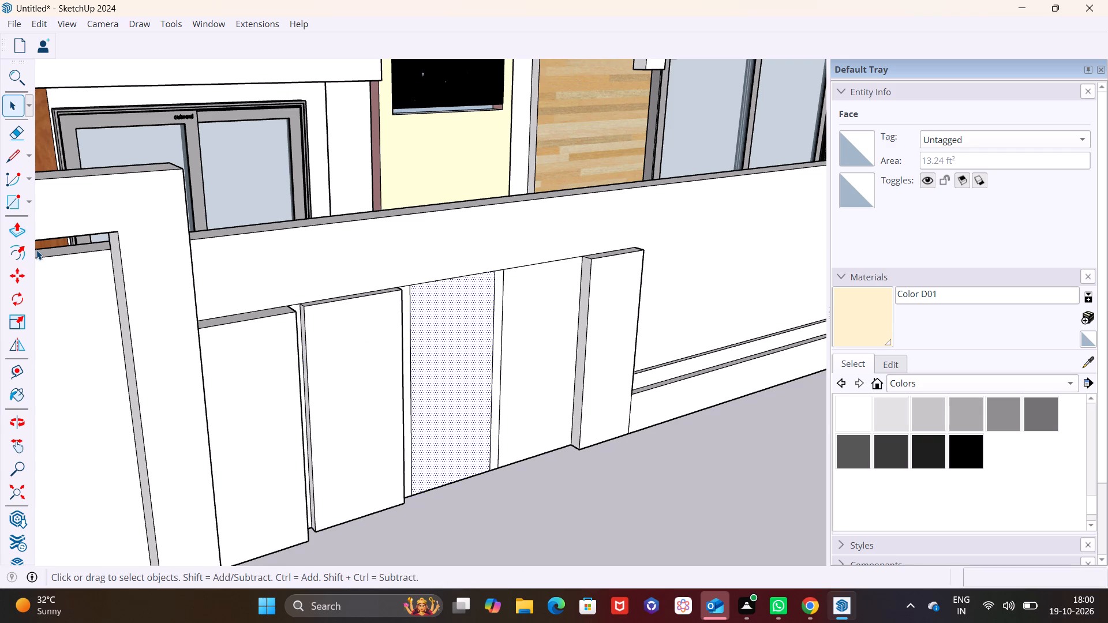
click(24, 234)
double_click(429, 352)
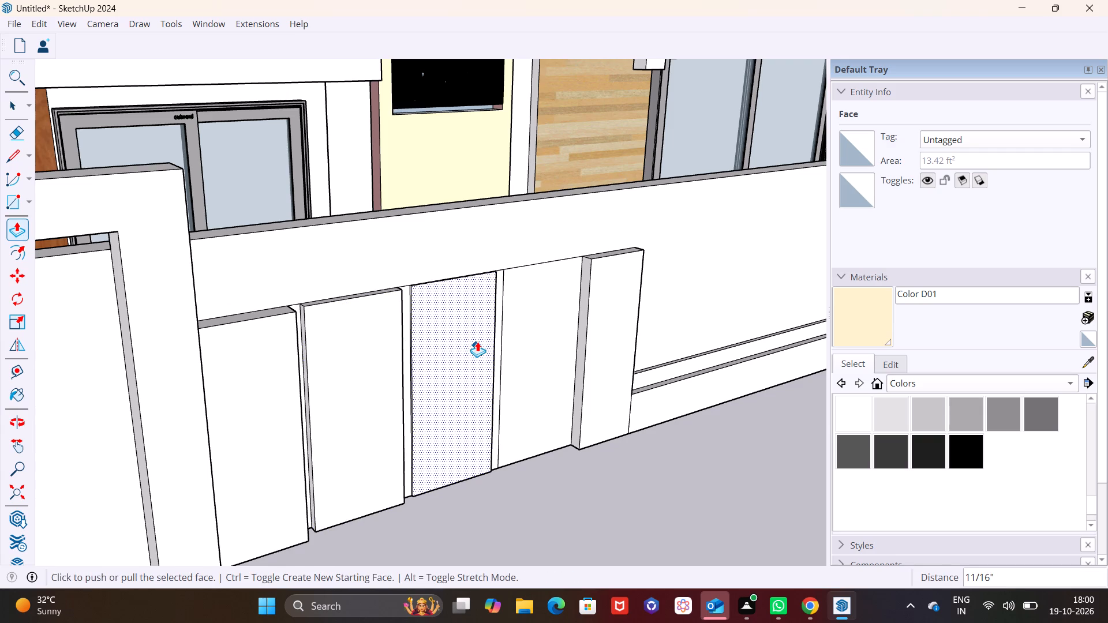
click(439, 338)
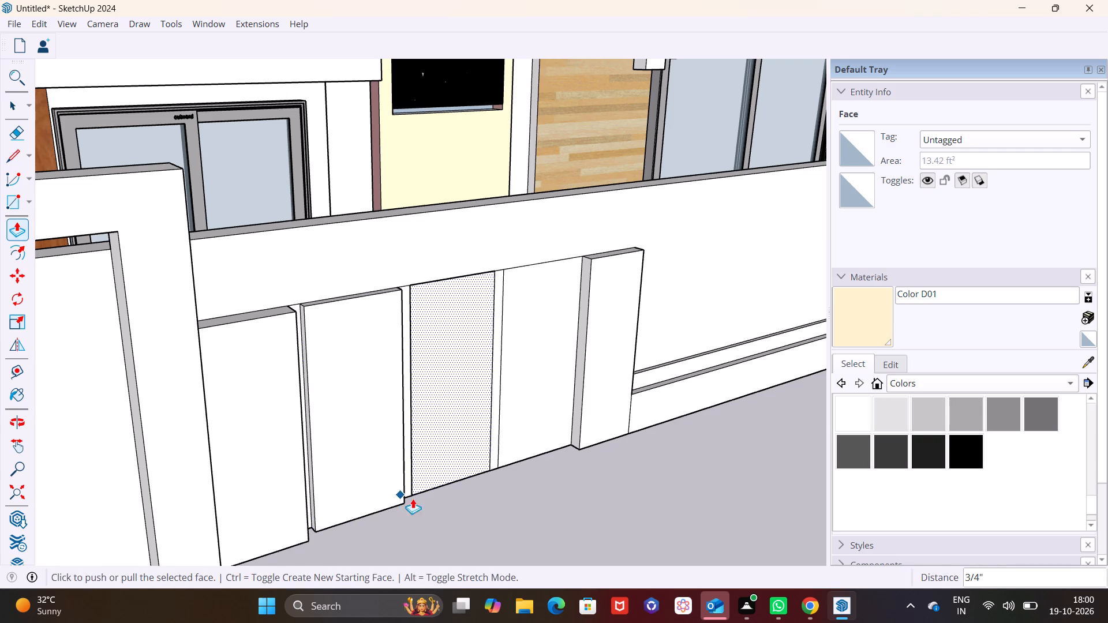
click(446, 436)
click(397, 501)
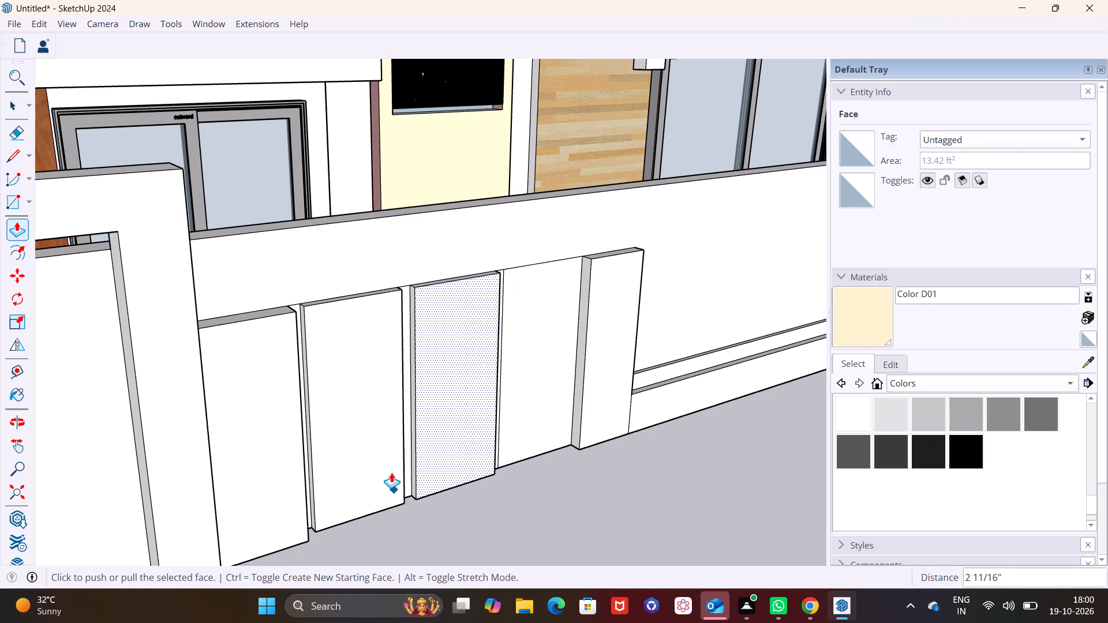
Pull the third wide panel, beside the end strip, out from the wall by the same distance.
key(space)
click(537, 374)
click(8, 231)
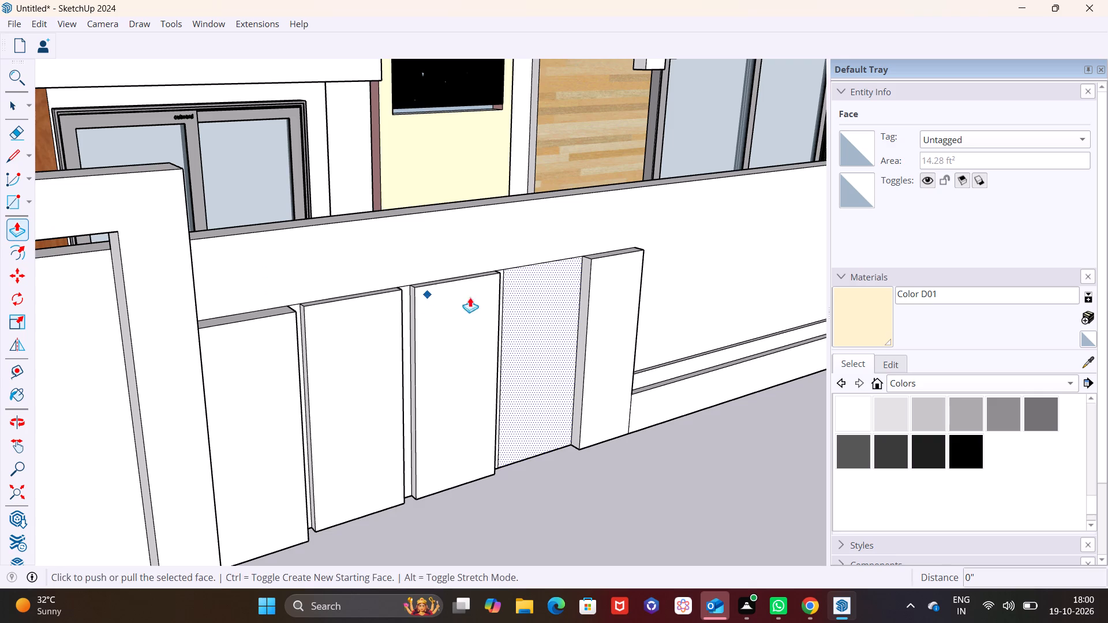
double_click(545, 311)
Examine the row of raised panels from several angles, checking the spacing between the third wide panel and the end strip.
scroll(534, 354, down, 6)
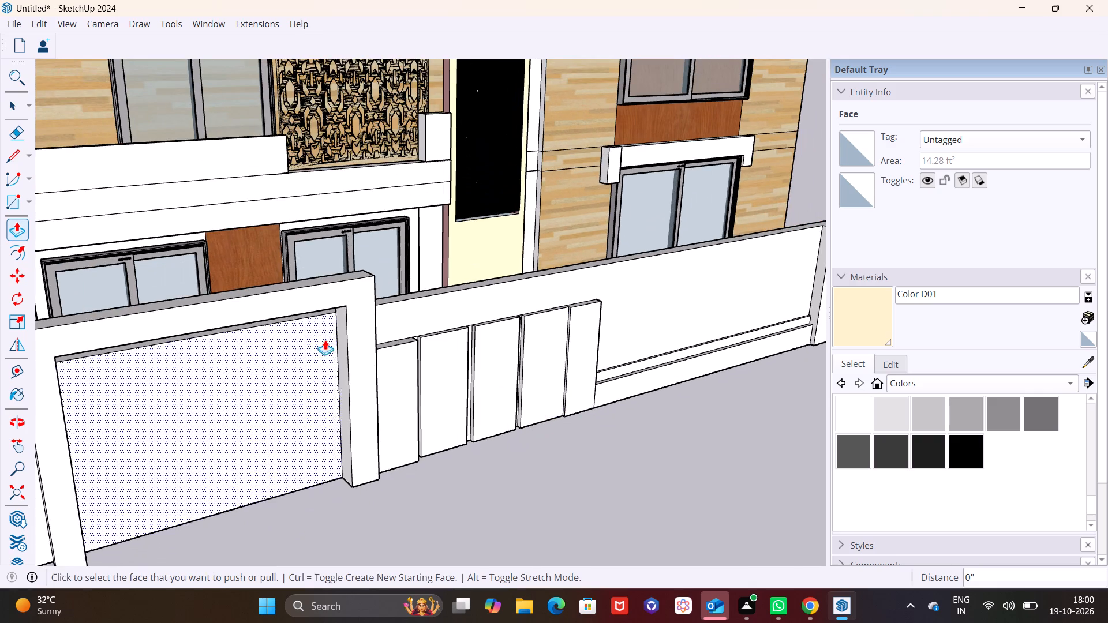
middle_click(322, 340)
middle_drag(669, 457, 407, 378)
scroll(471, 381, down, 3)
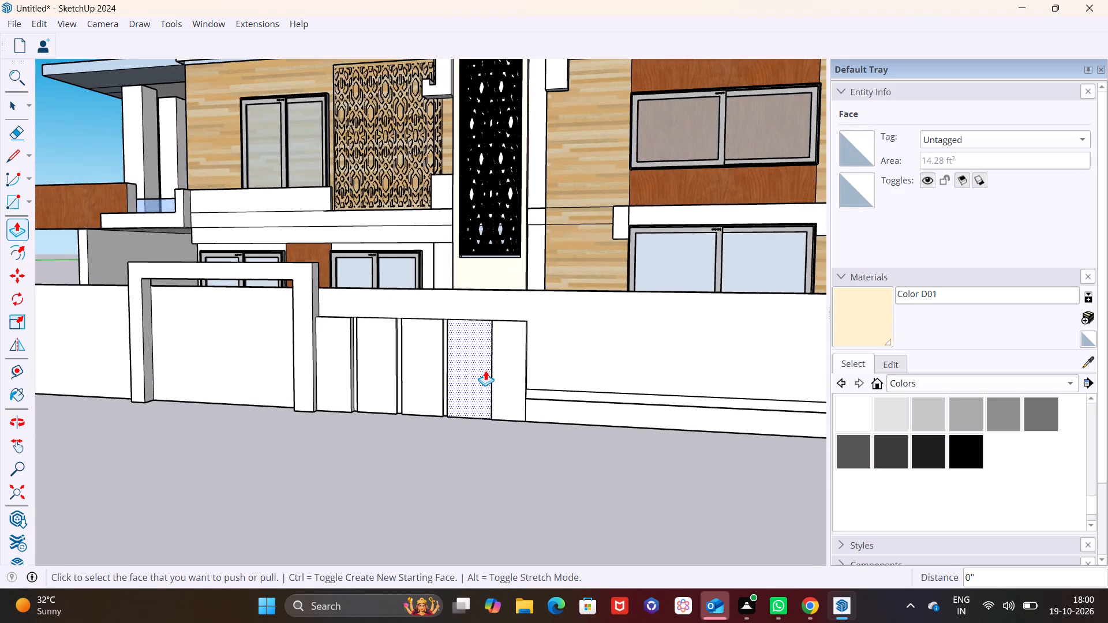
scroll(485, 370, up, 8)
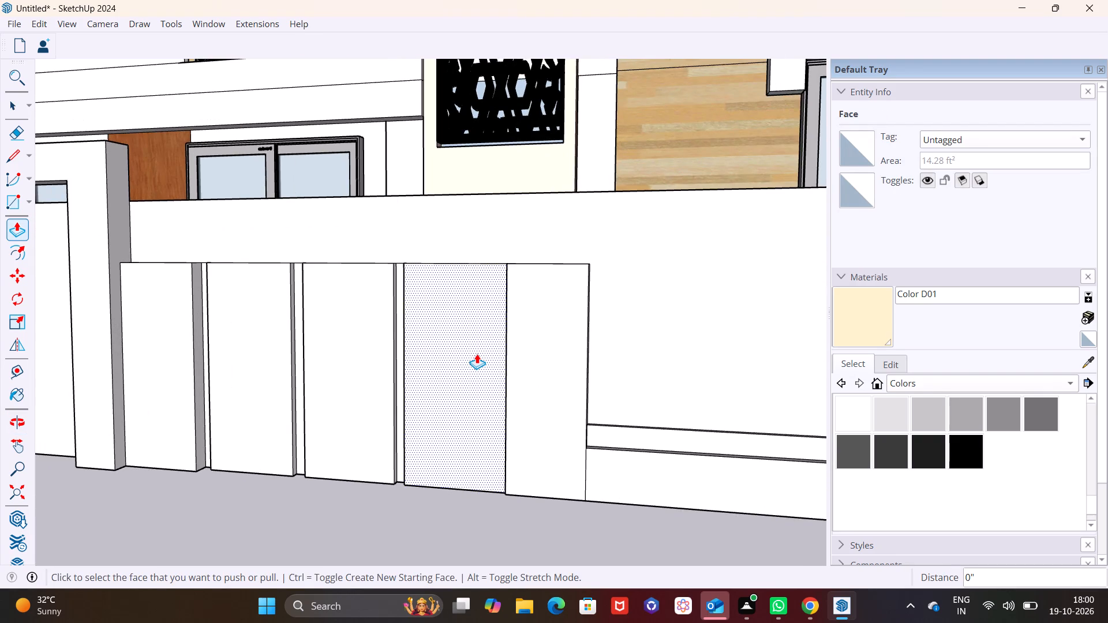
middle_drag(478, 354, 589, 367)
scroll(564, 359, down, 8)
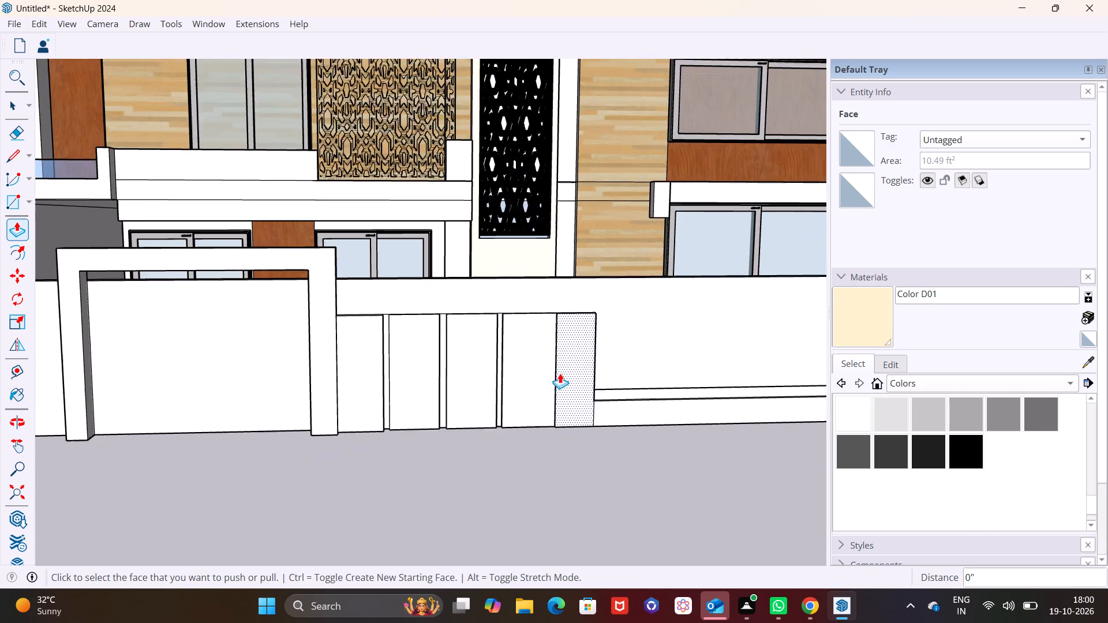
scroll(560, 373, down, 3)
scroll(538, 431, down, 2)
scroll(532, 373, up, 4)
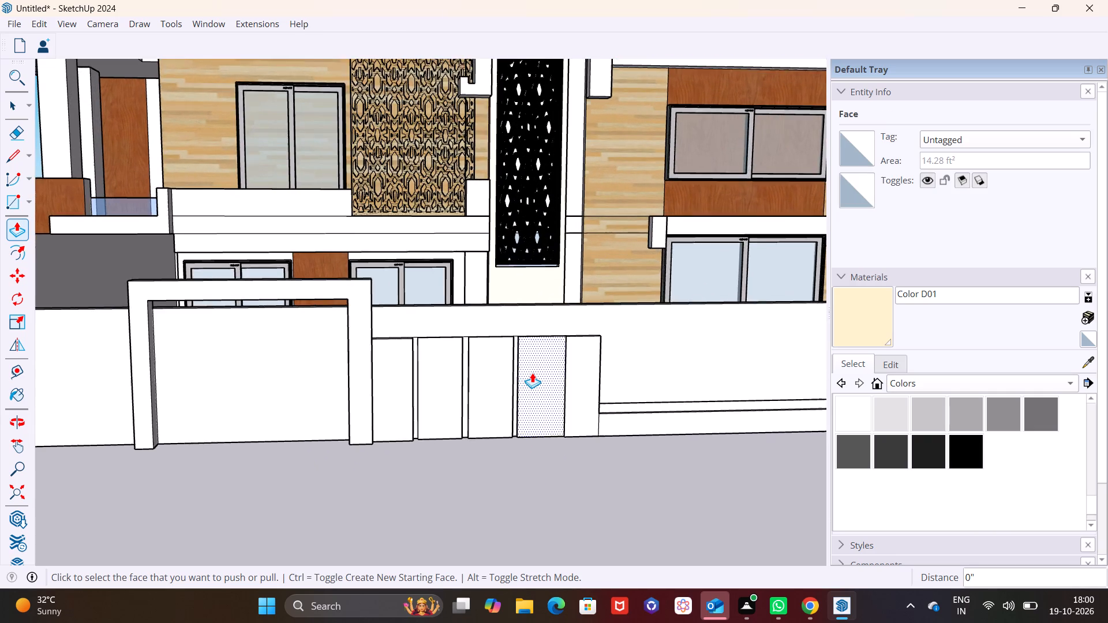
scroll(532, 373, up, 1)
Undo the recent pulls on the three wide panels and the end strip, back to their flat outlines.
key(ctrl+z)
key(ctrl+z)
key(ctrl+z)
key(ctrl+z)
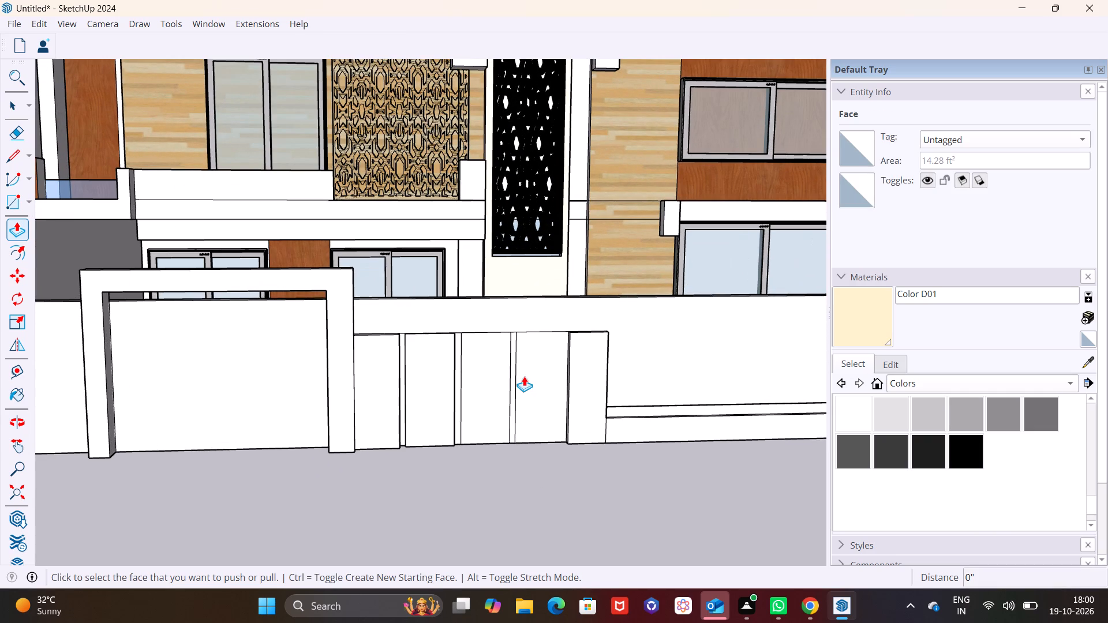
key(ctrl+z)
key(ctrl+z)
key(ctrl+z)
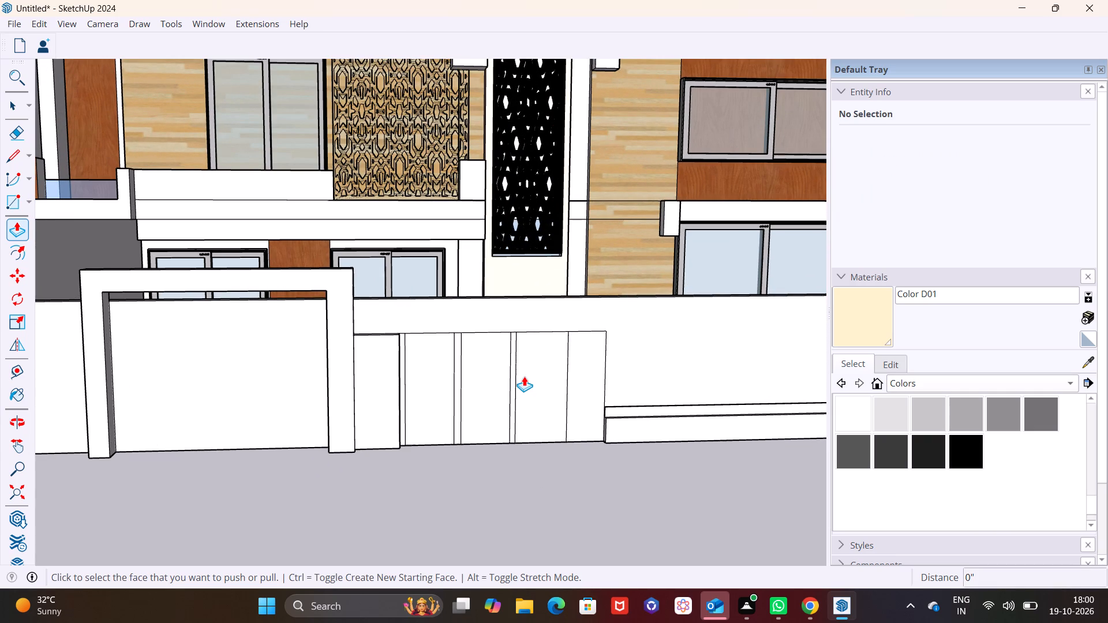
Draw a slightly narrower rectangle, about 5' 6 1/2" high, inside the third wide panel, leaving a narrow gap before the end strip.
scroll(552, 380, up, 2)
shift+middle_drag(540, 388, 490, 374)
key(space)
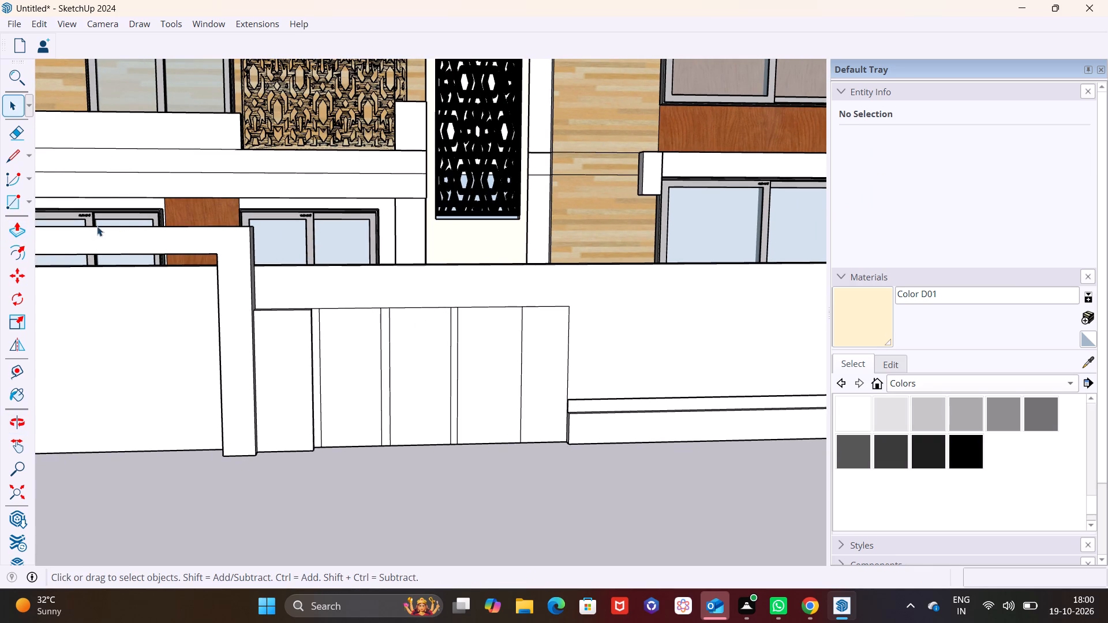
click(29, 196)
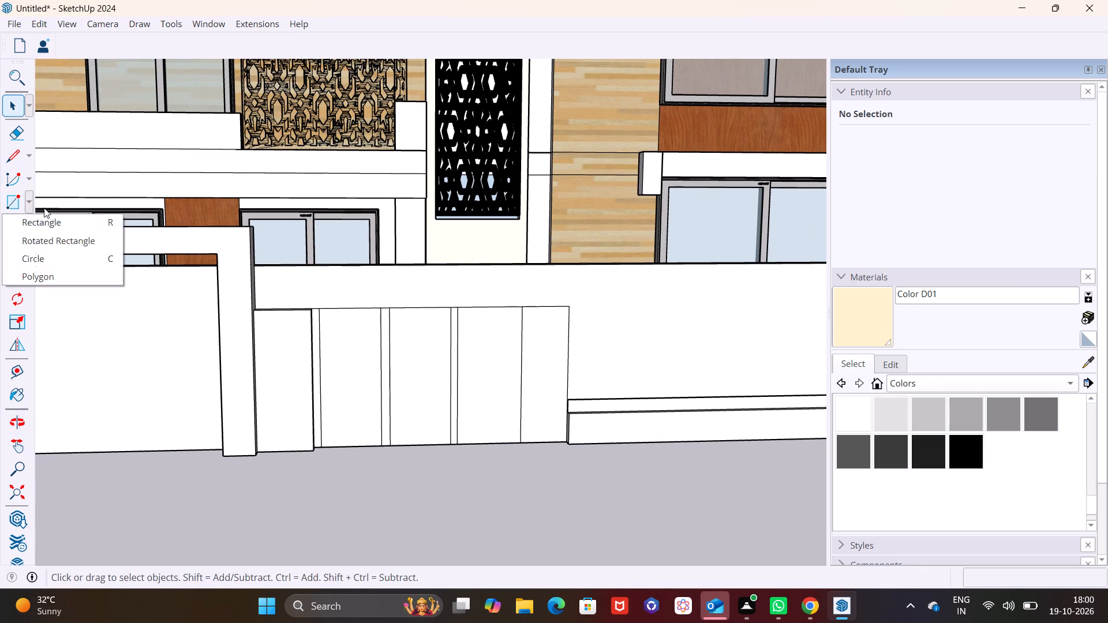
click(52, 220)
scroll(446, 356, up, 20)
scroll(446, 356, up, 20)
scroll(547, 421, down, 1)
scroll(548, 419, up, 1)
scroll(548, 416, down, 1)
scroll(529, 370, down, 5)
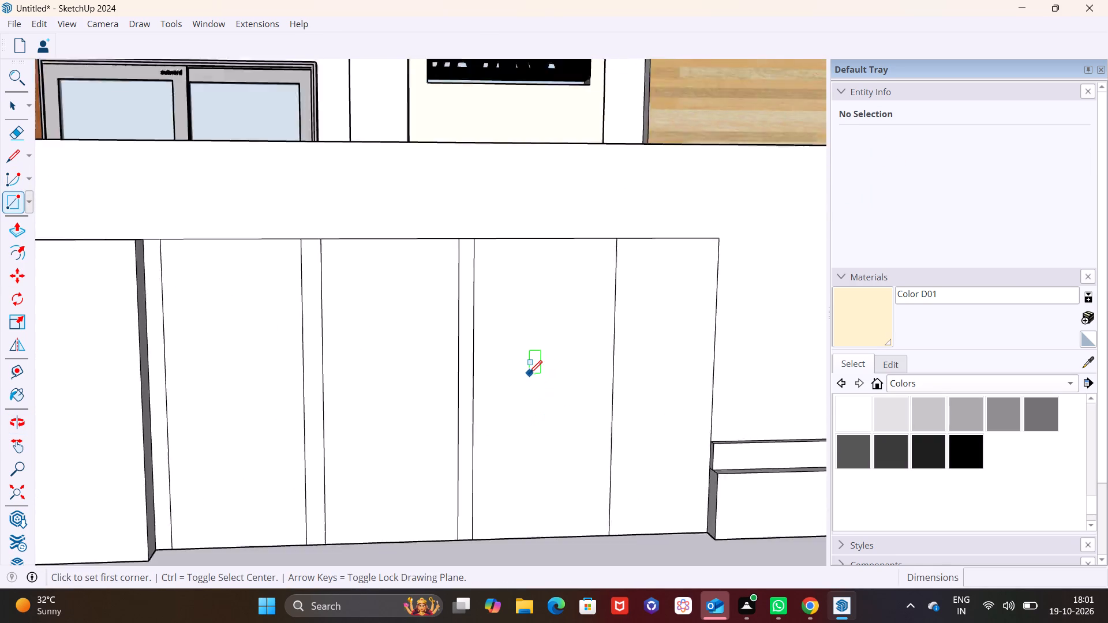
scroll(529, 373, down, 4)
click(497, 294)
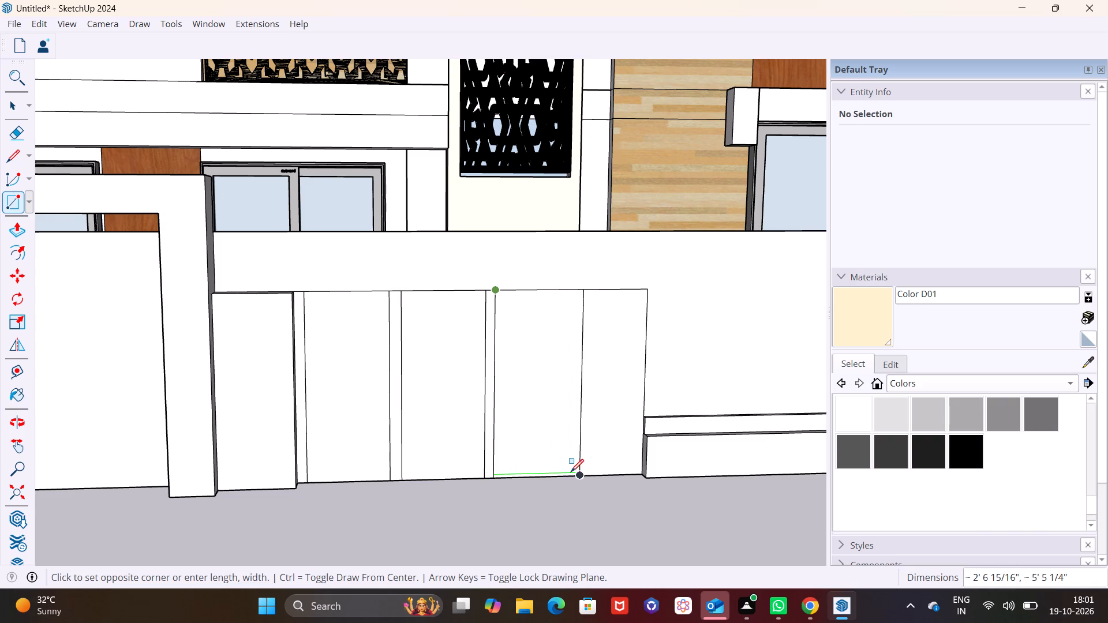
scroll(571, 472, up, 3)
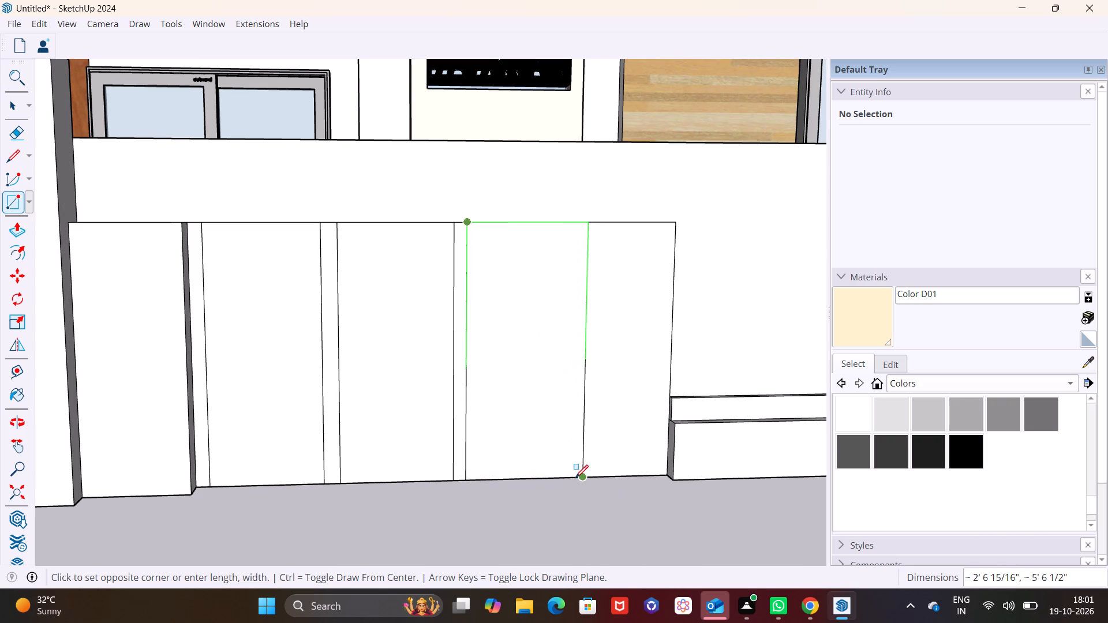
click(573, 478)
key(space)
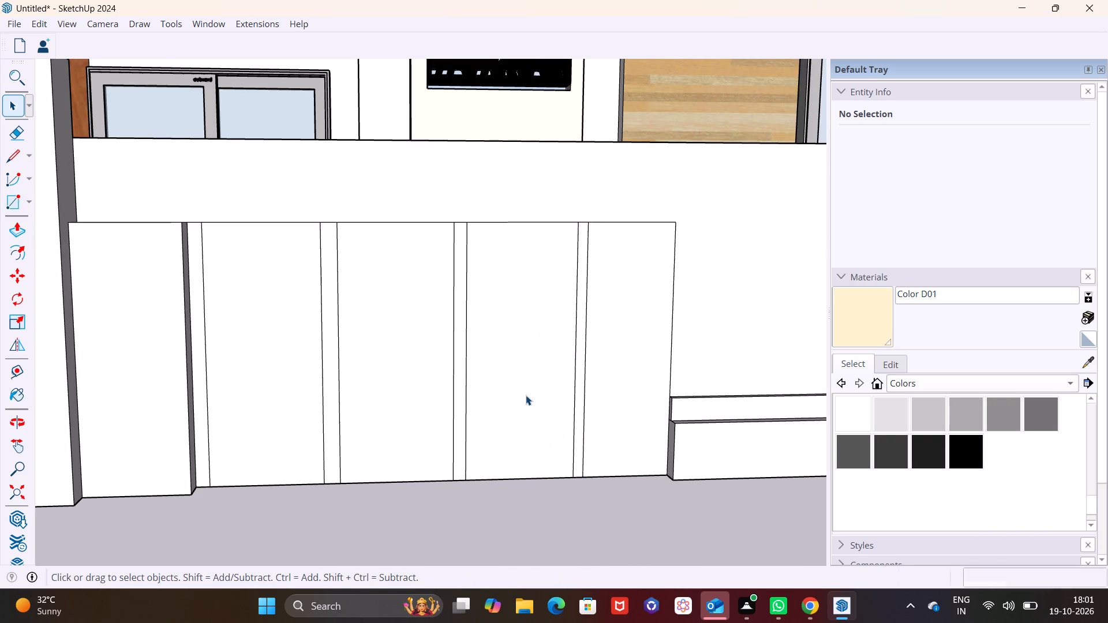
Pull the narrowed third wide panel out about 5 11/16" to match the depth of the raised gate-side panel.
click(526, 395)
scroll(526, 395, down, 7)
middle_drag(516, 398, 302, 495)
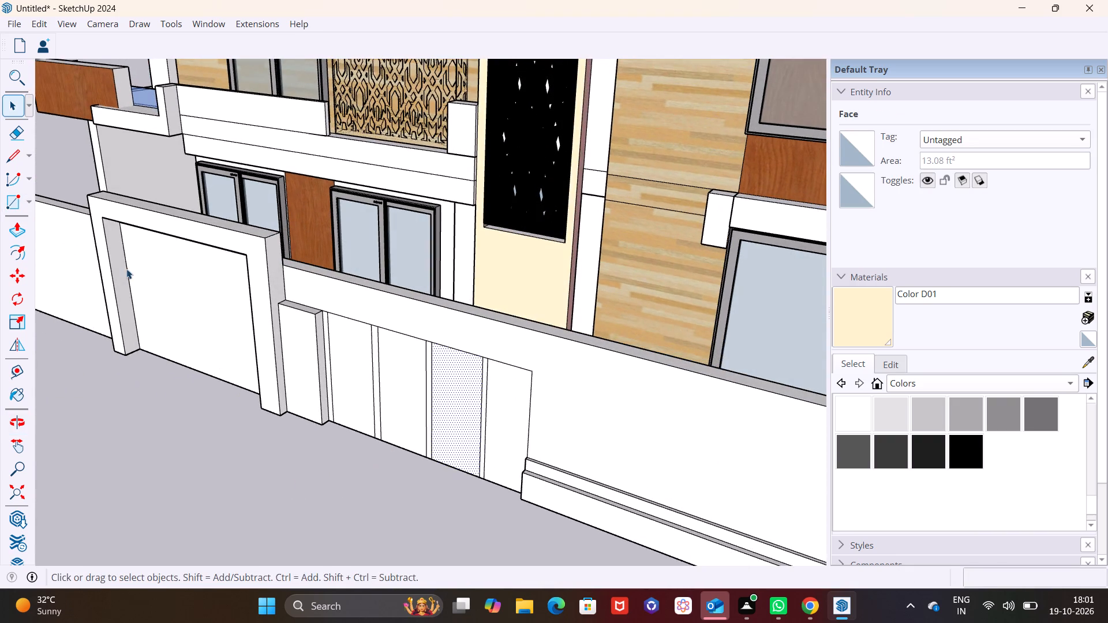
click(838, 602)
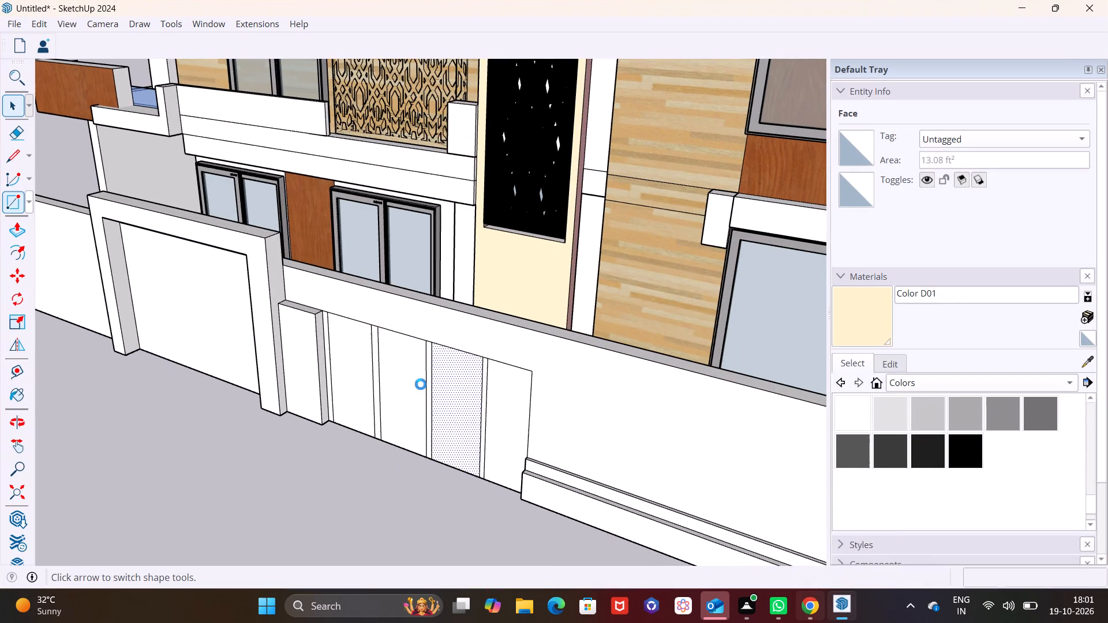
click(21, 234)
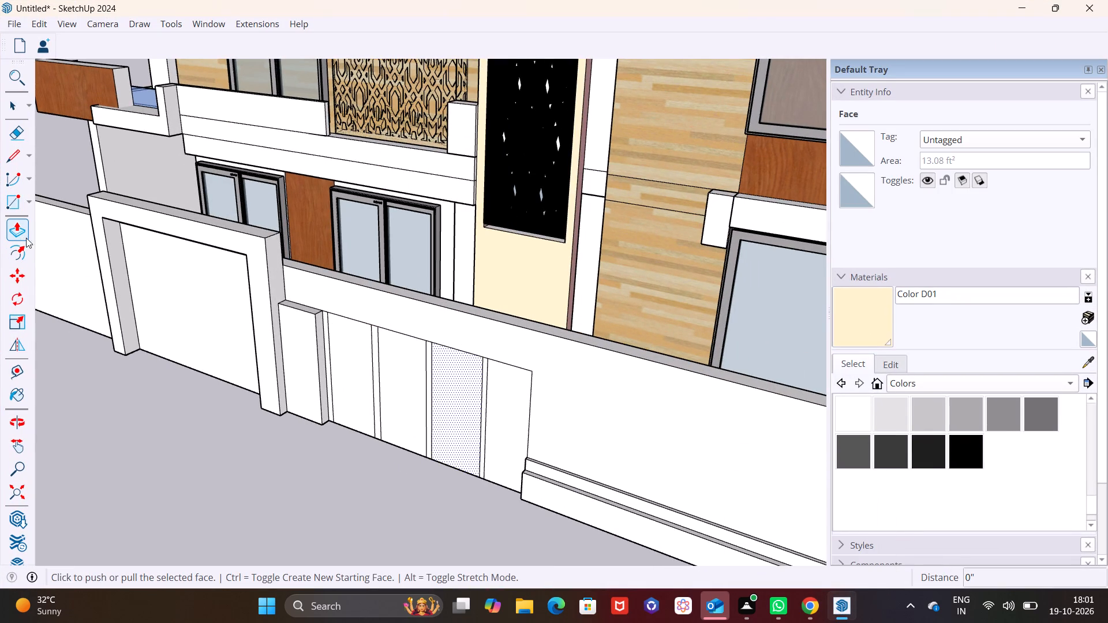
click(455, 398)
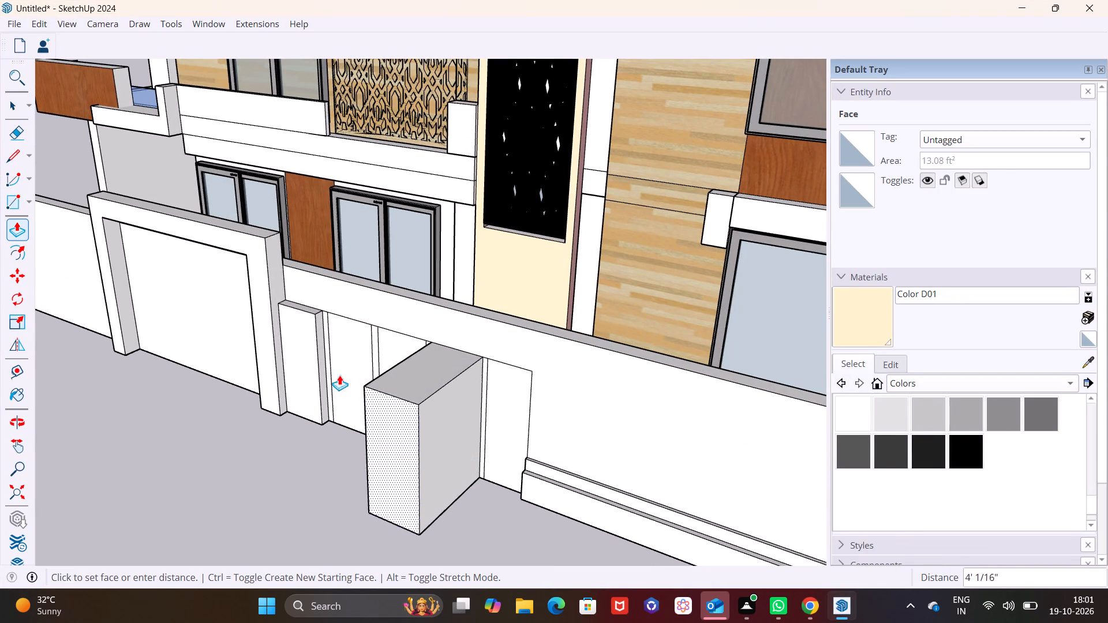
click(317, 371)
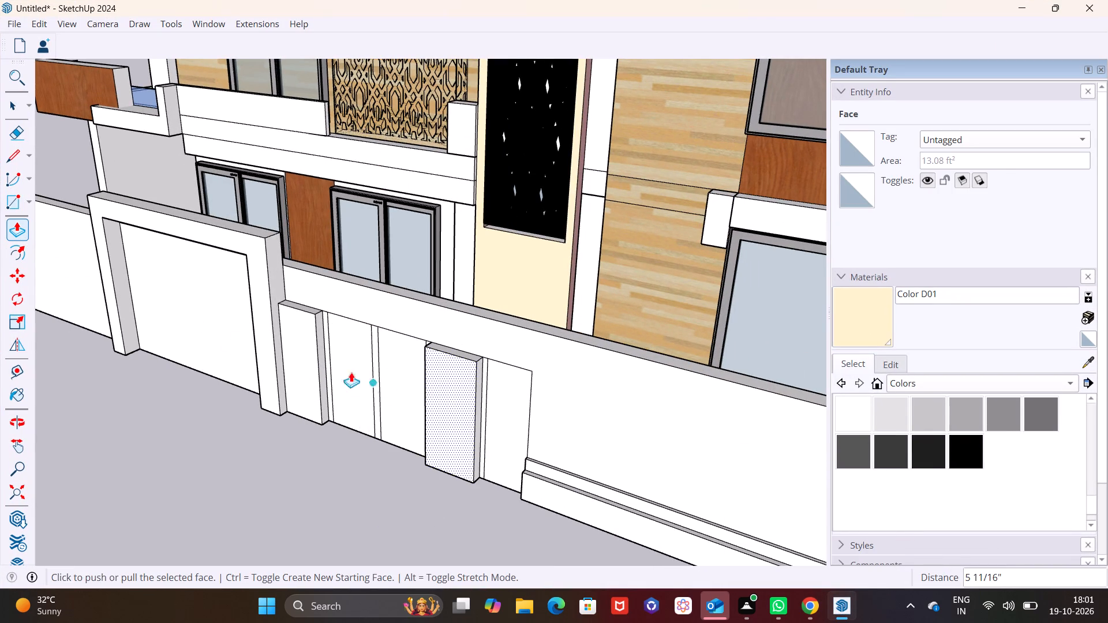
Pull the first wide panel, next to the raised gate-side panel, out from the wall by the same distance.
key(space)
click(19, 231)
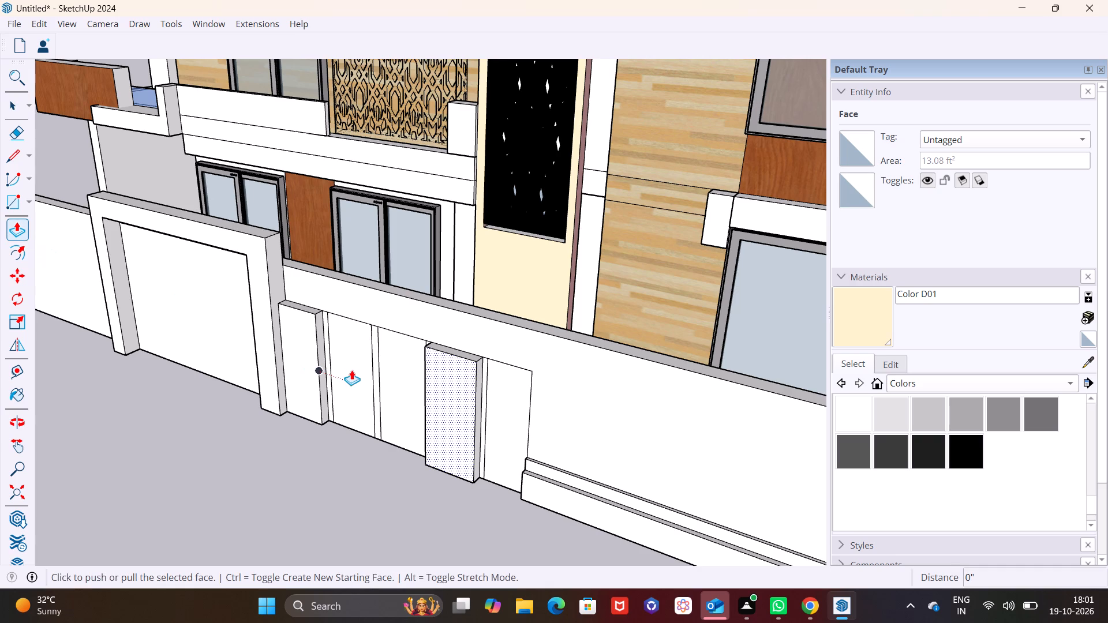
key(space)
click(351, 370)
click(18, 236)
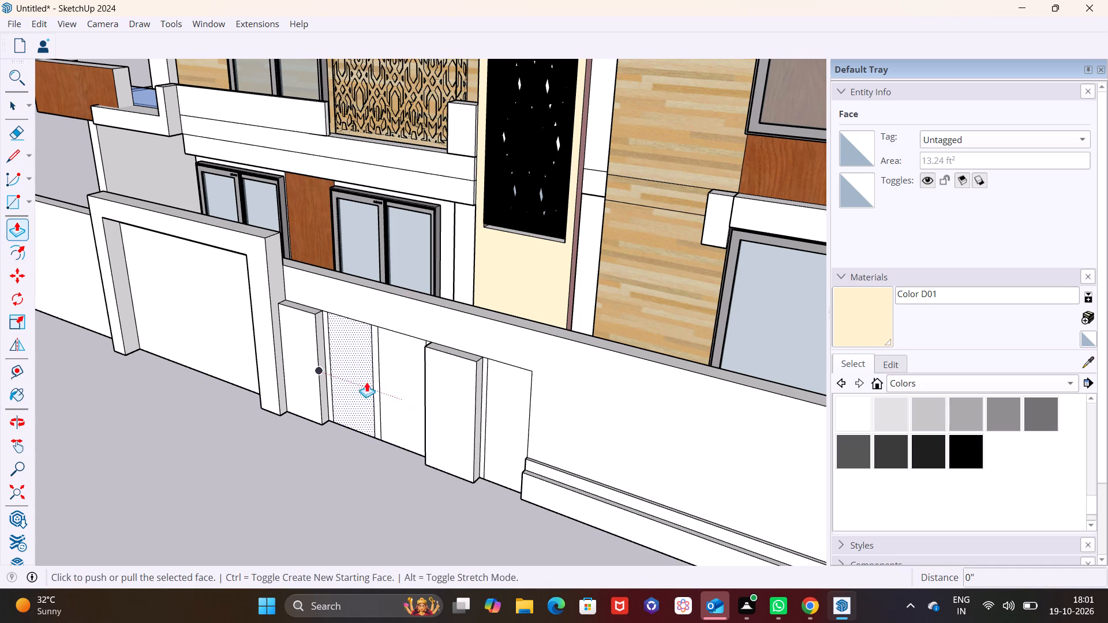
double_click(347, 374)
Pull the second wide panel, between the two raised ones, out from the wall by the same distance.
key(space)
click(409, 399)
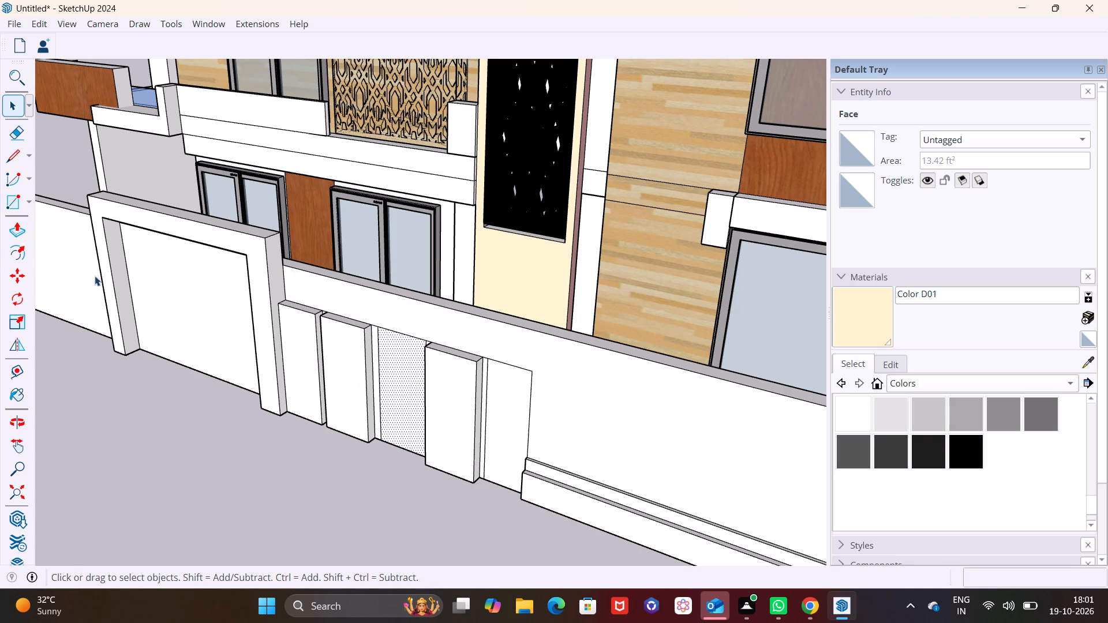
click(3, 232)
click(21, 229)
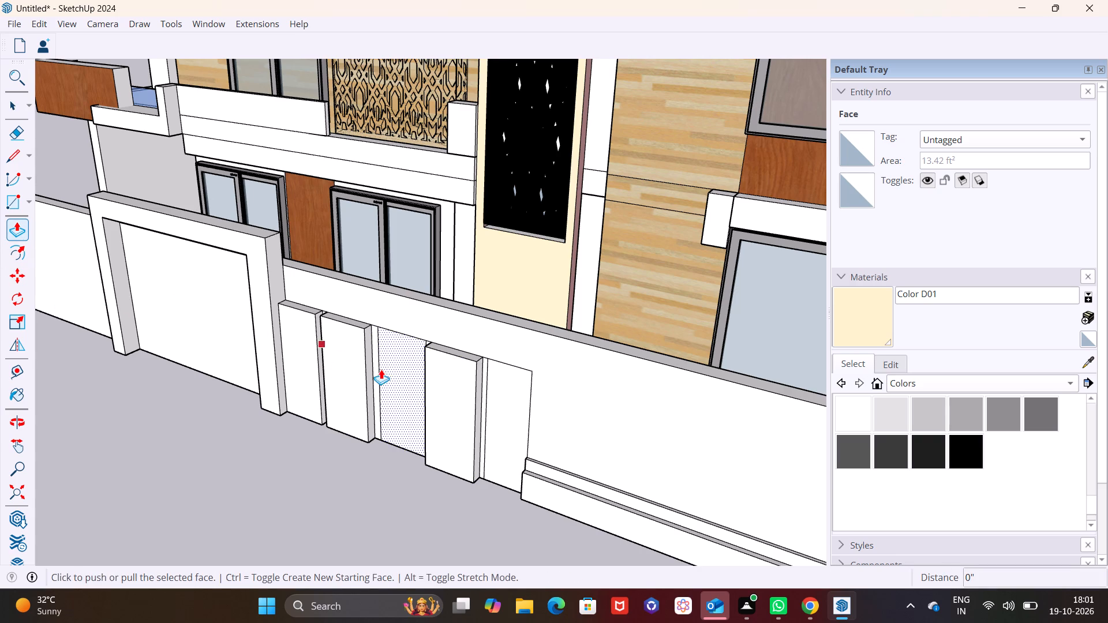
double_click(394, 374)
Pull the end strip beside the low ledge out from the wall in passes, matching the neighbouring panels, and clear the selection.
key(space)
click(493, 412)
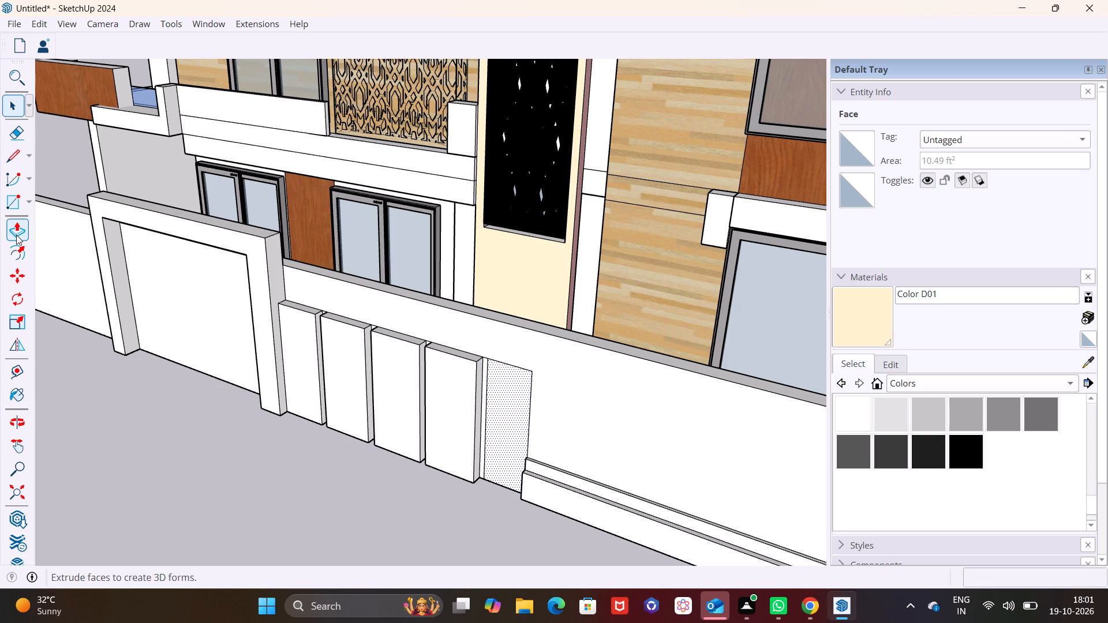
click(16, 235)
double_click(500, 430)
click(506, 428)
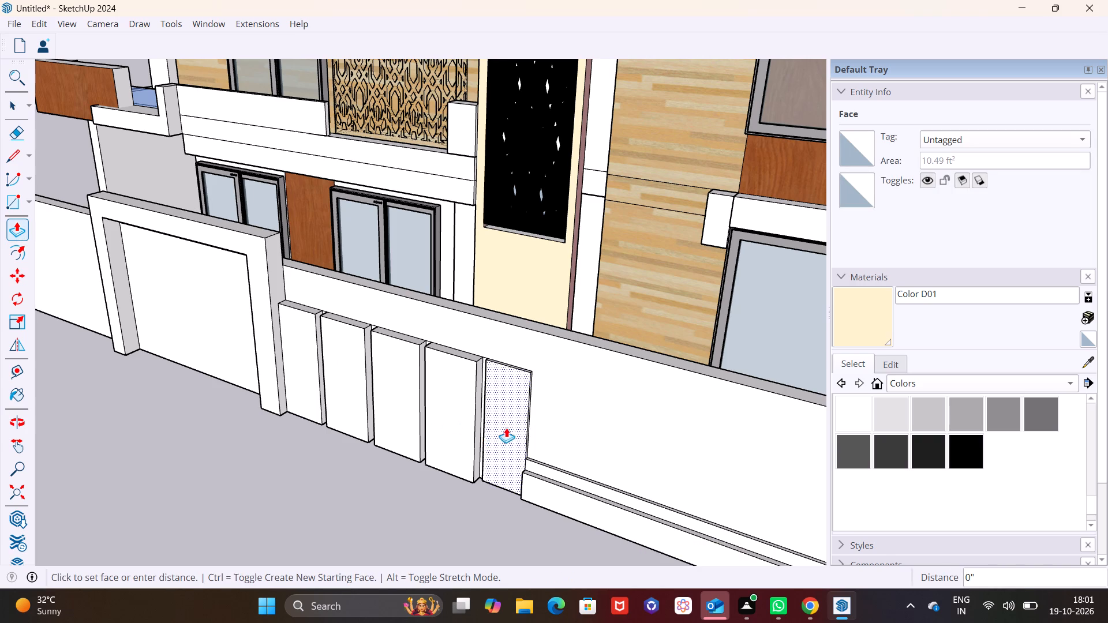
click(473, 435)
click(497, 430)
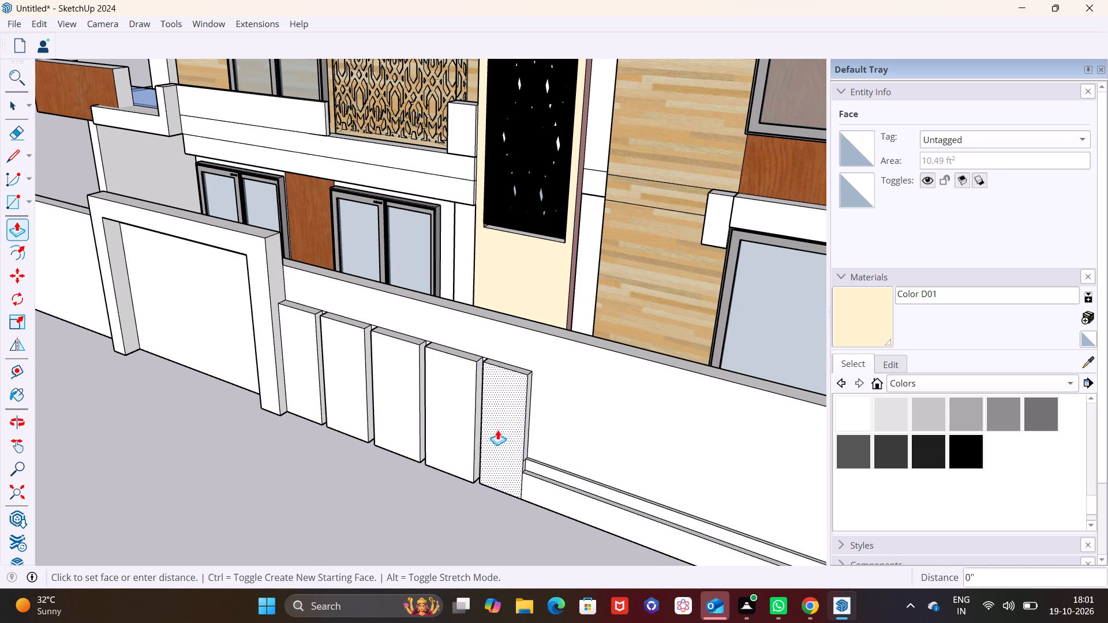
click(450, 358)
key(space)
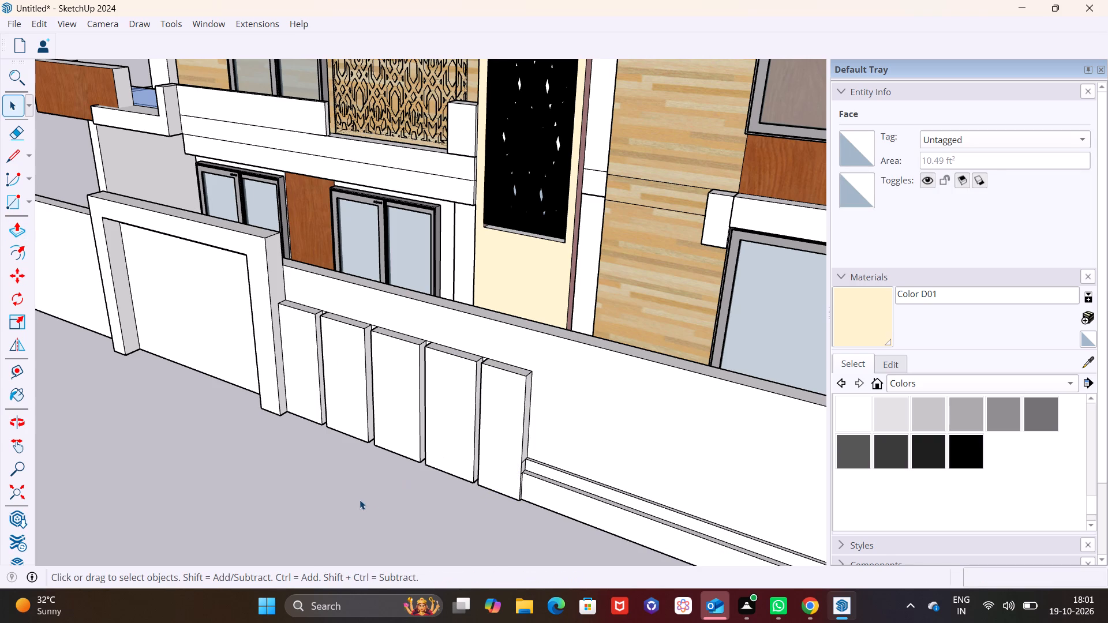
click(355, 500)
Review the whole front boundary wall and house facade from the street side.
scroll(355, 482, down, 10)
middle_drag(433, 508, 626, 426)
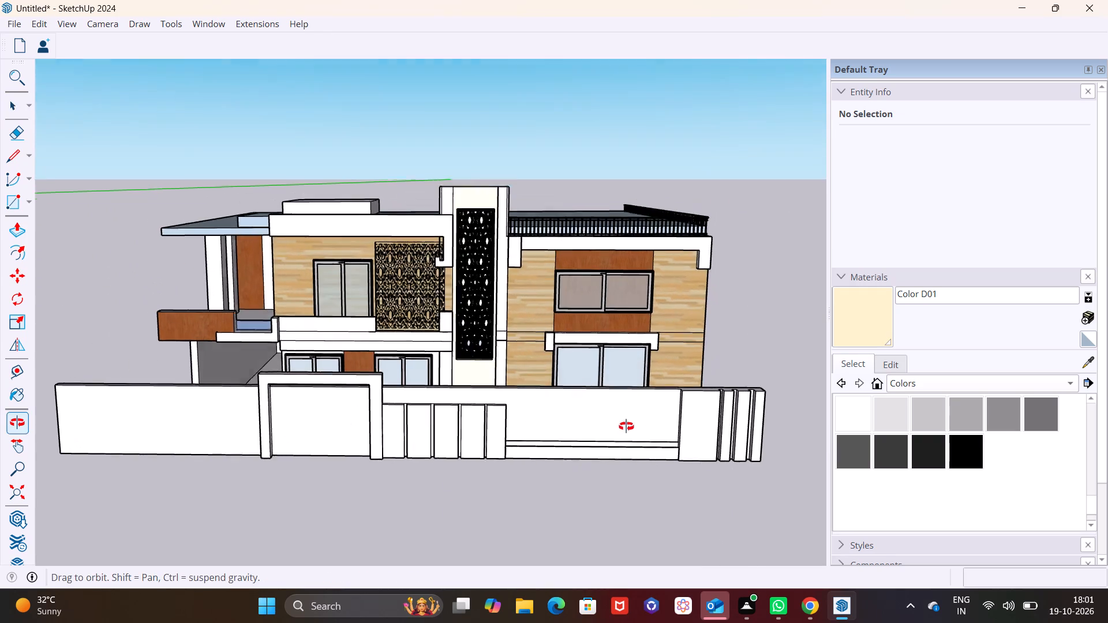
middle_drag(626, 426, 639, 426)
scroll(523, 517, down, 2)
middle_drag(515, 514, 482, 499)
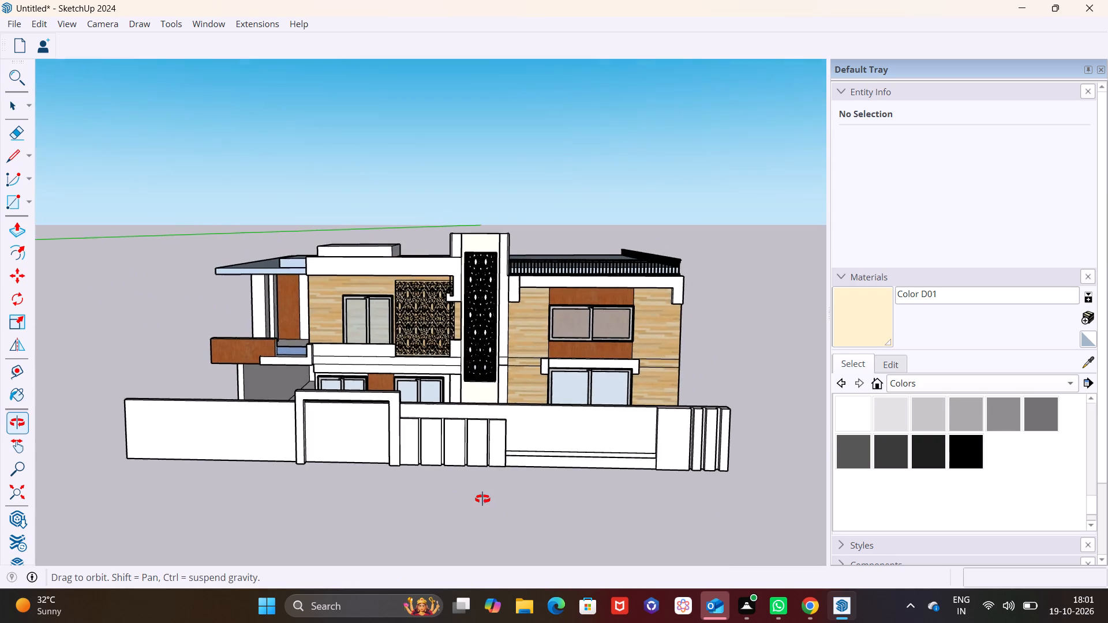
middle_drag(482, 499, 468, 493)
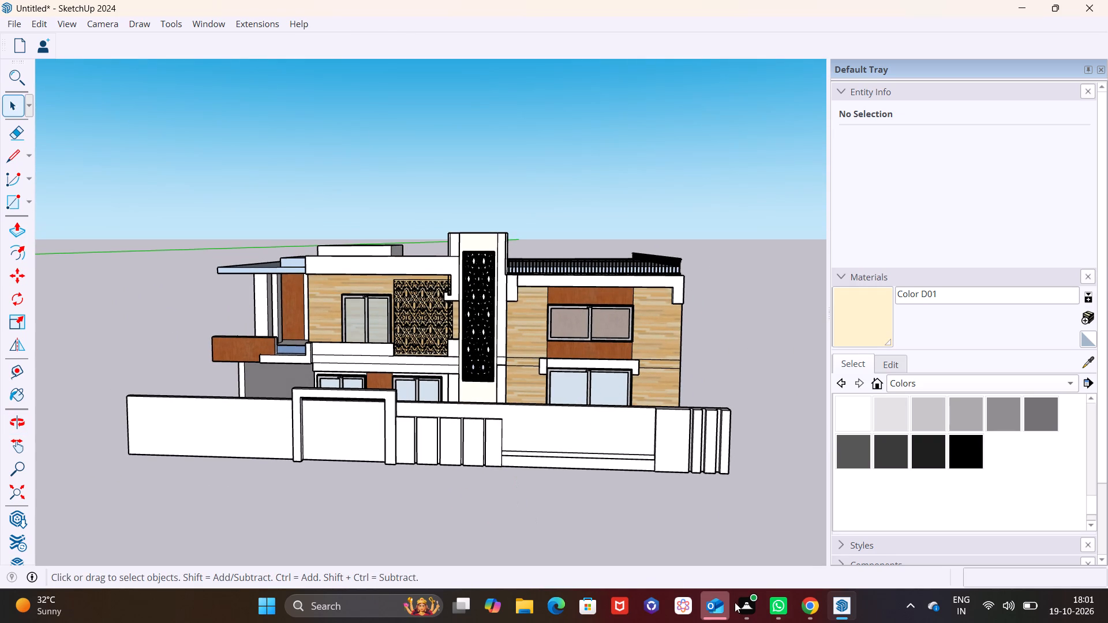
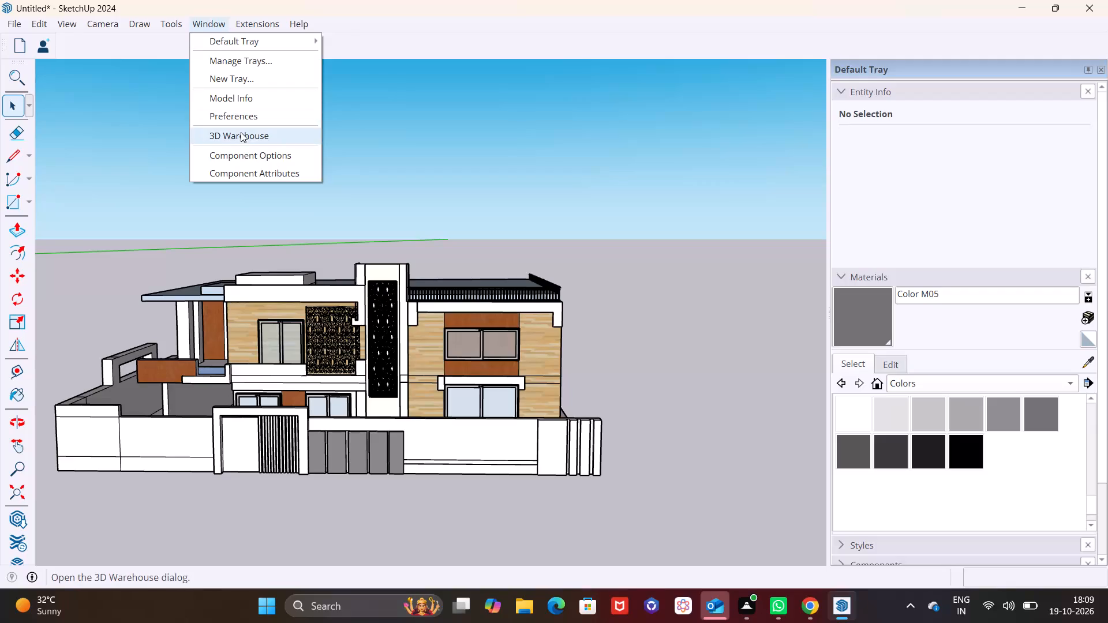
Search the 3D Warehouse models for RAILING.
click(241, 132)
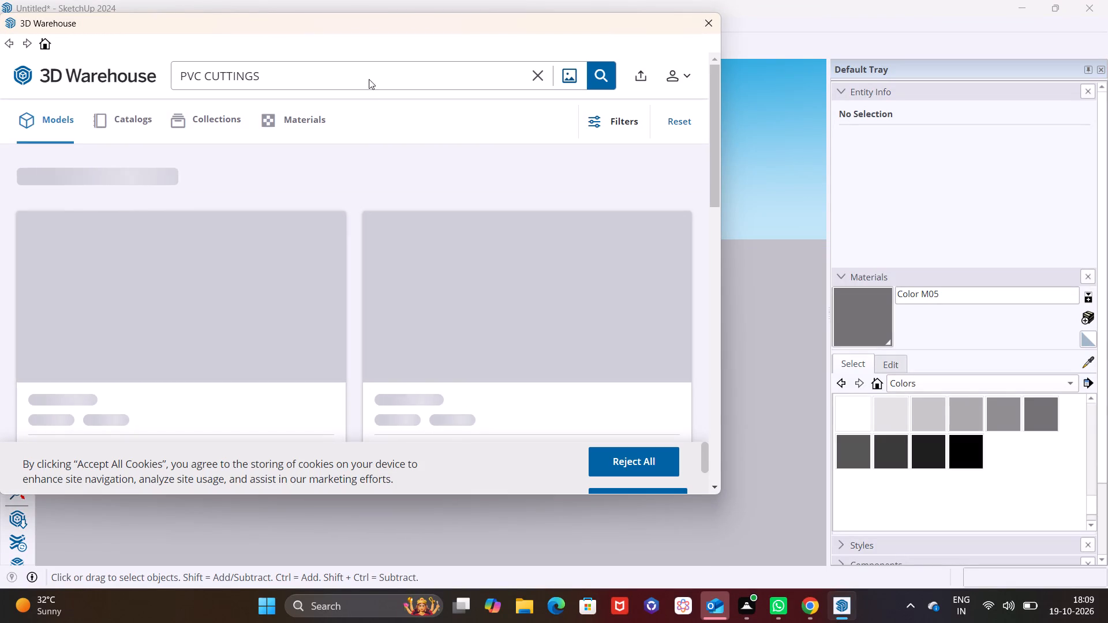
click(316, 76)
click(536, 81)
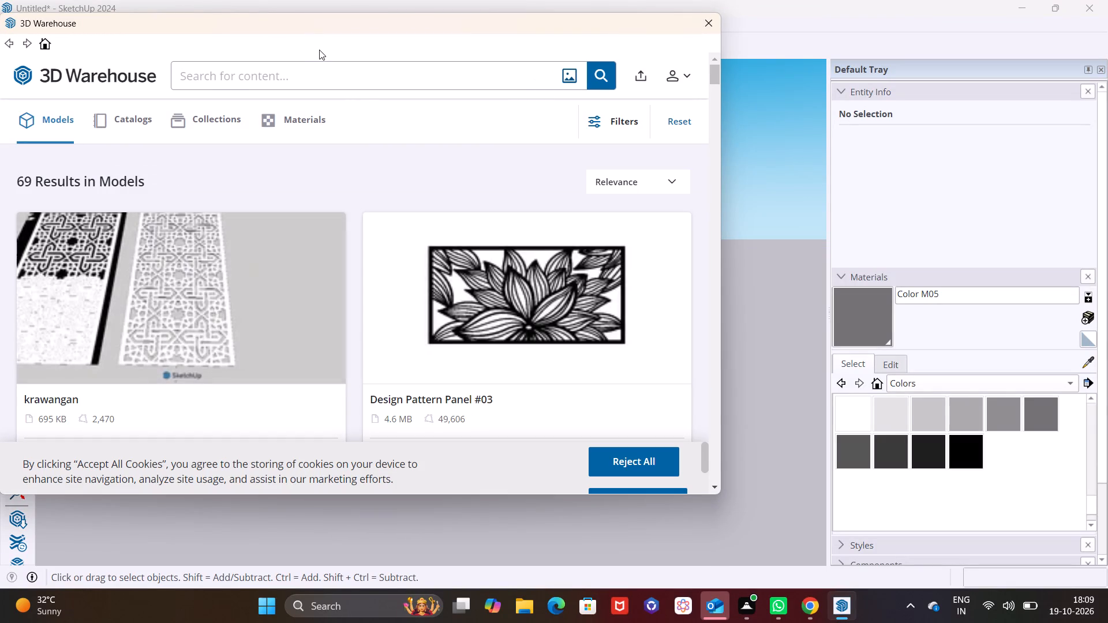
text(RAILING)
key(Return)
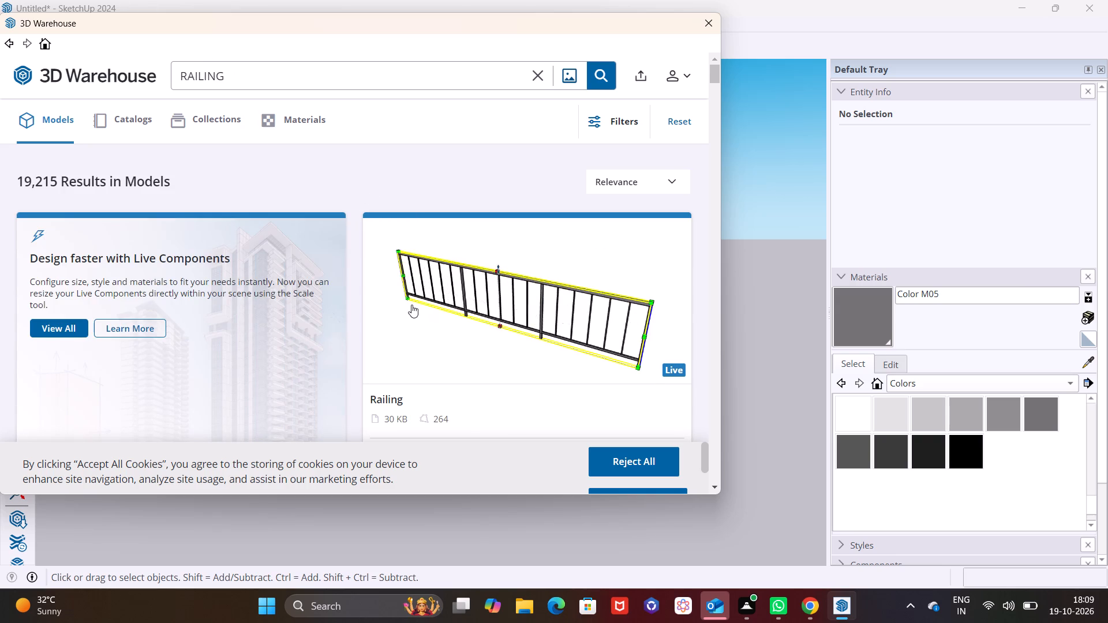
Browse the railing models for one suited to the front wall and preview the black railing with ornamental balusters.
scroll(411, 305, down, 13)
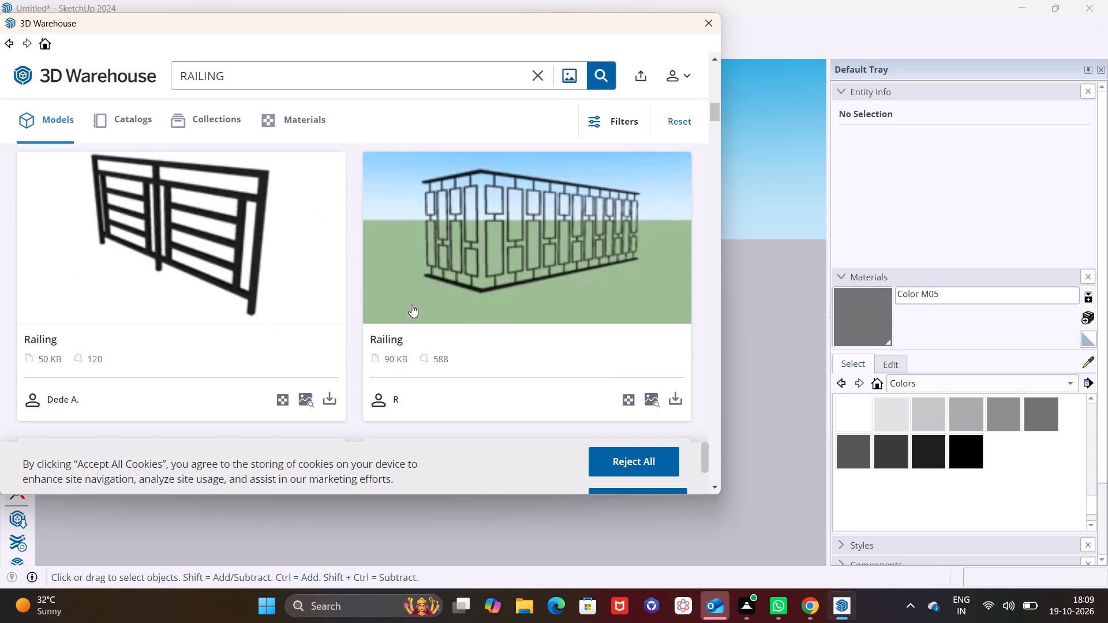
scroll(411, 305, down, 6)
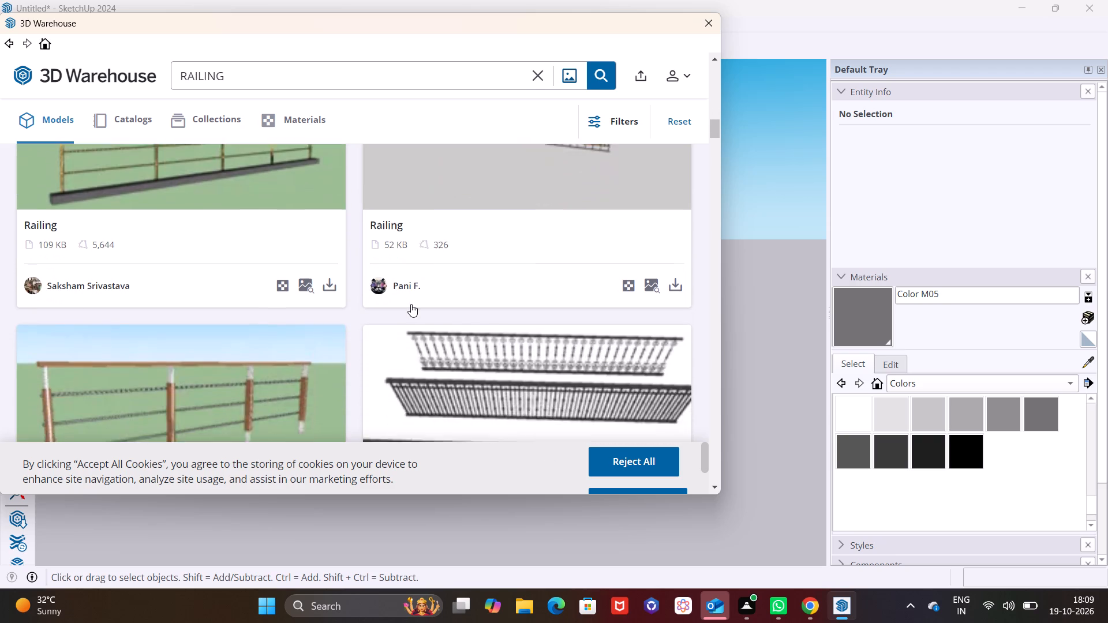
scroll(411, 304, up, 3)
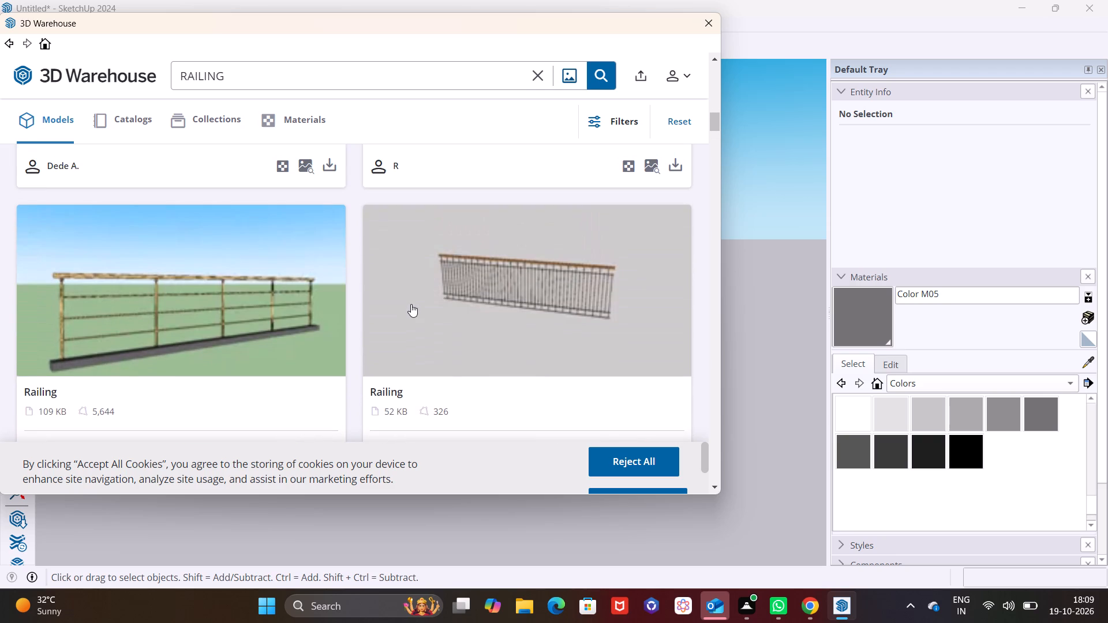
scroll(411, 304, down, 8)
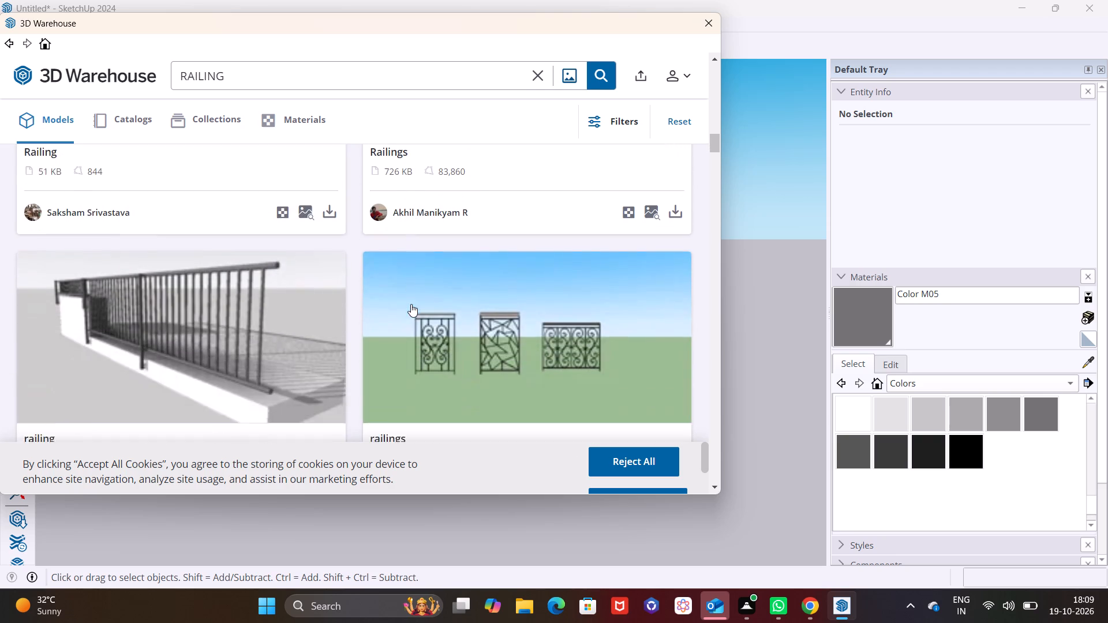
scroll(411, 304, down, 9)
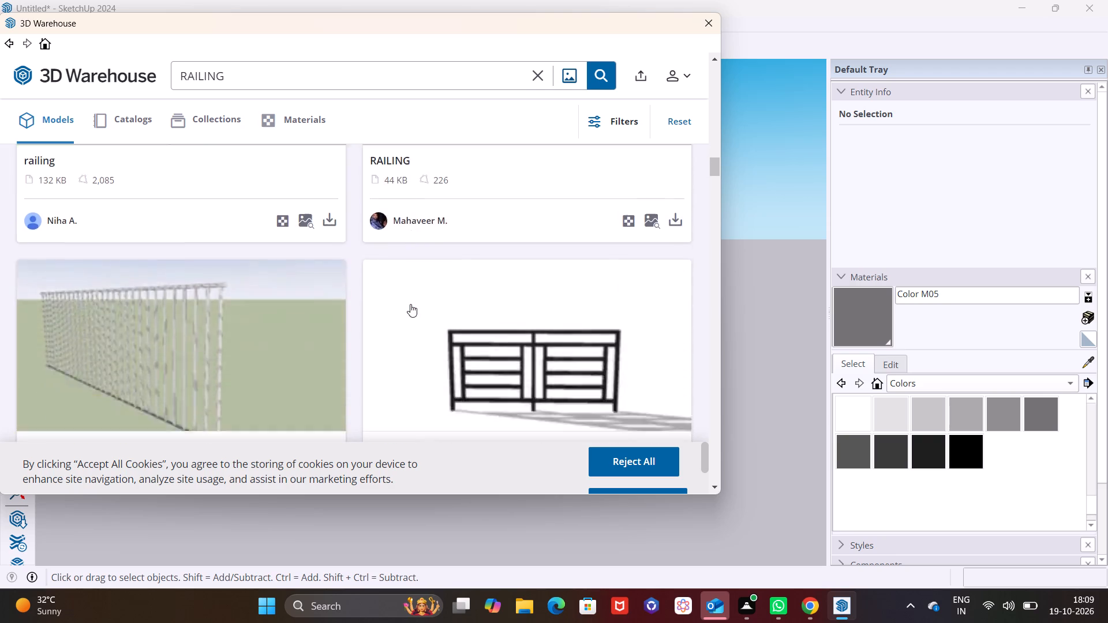
scroll(410, 304, down, 9)
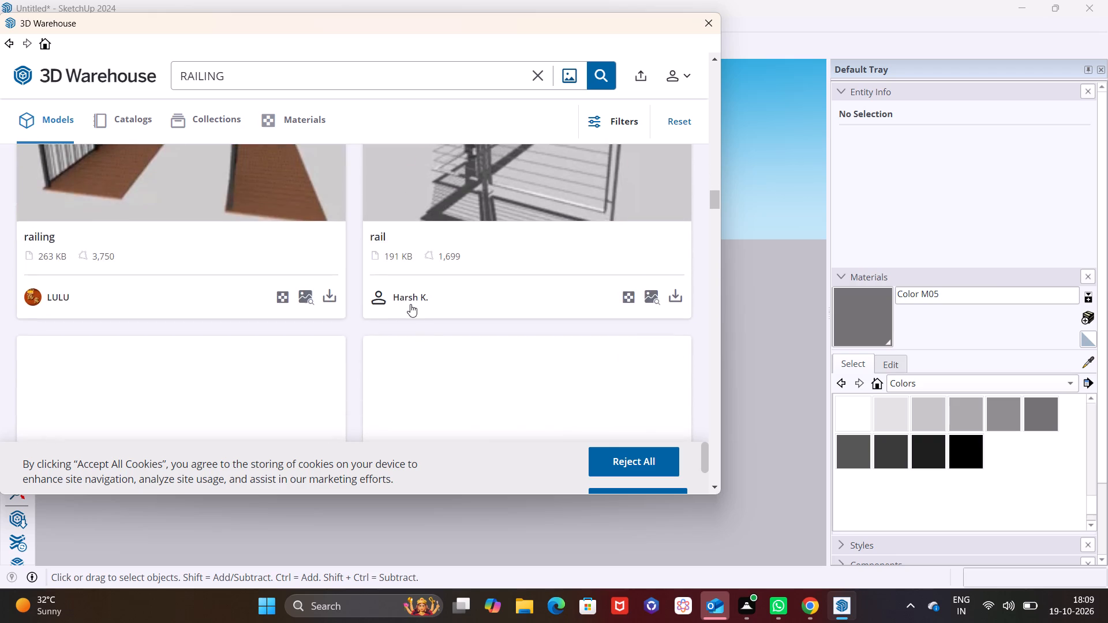
scroll(410, 304, down, 9)
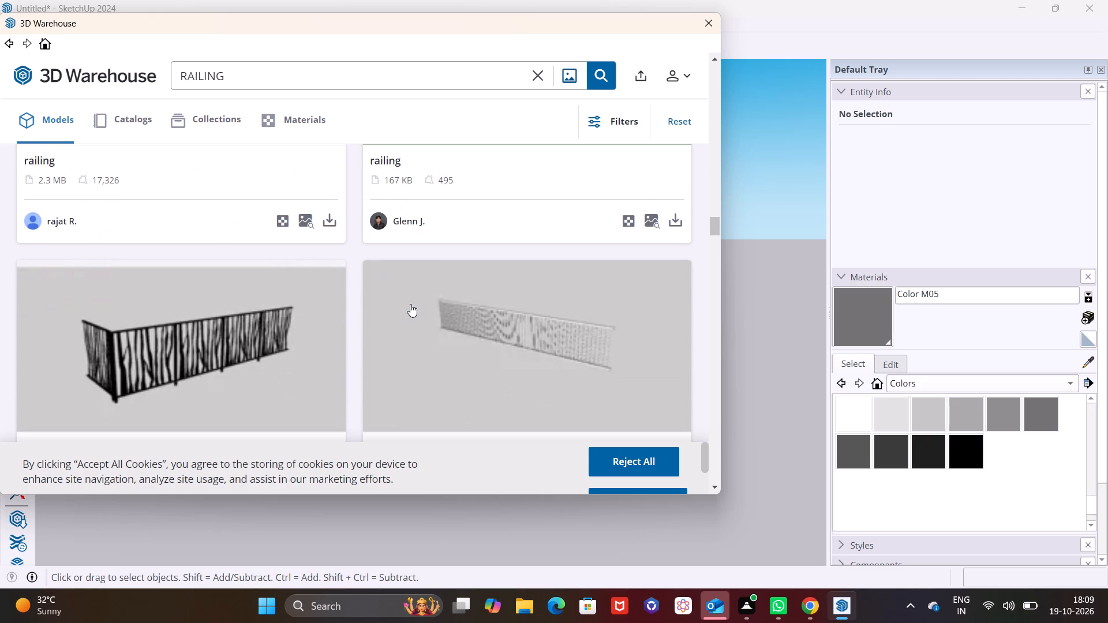
scroll(410, 304, down, 7)
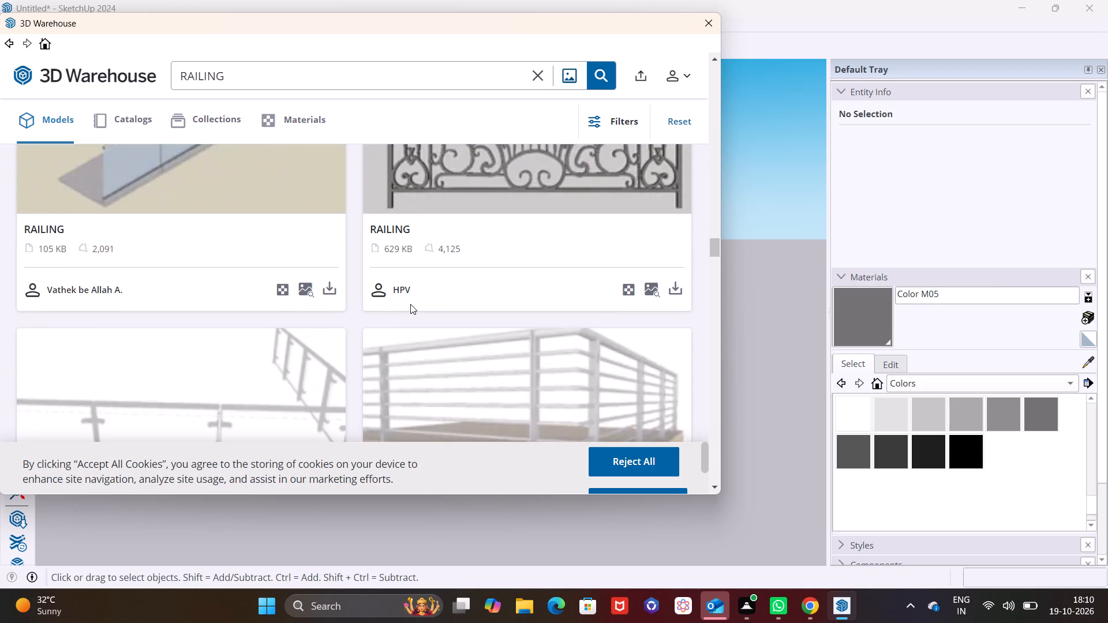
scroll(410, 304, down, 14)
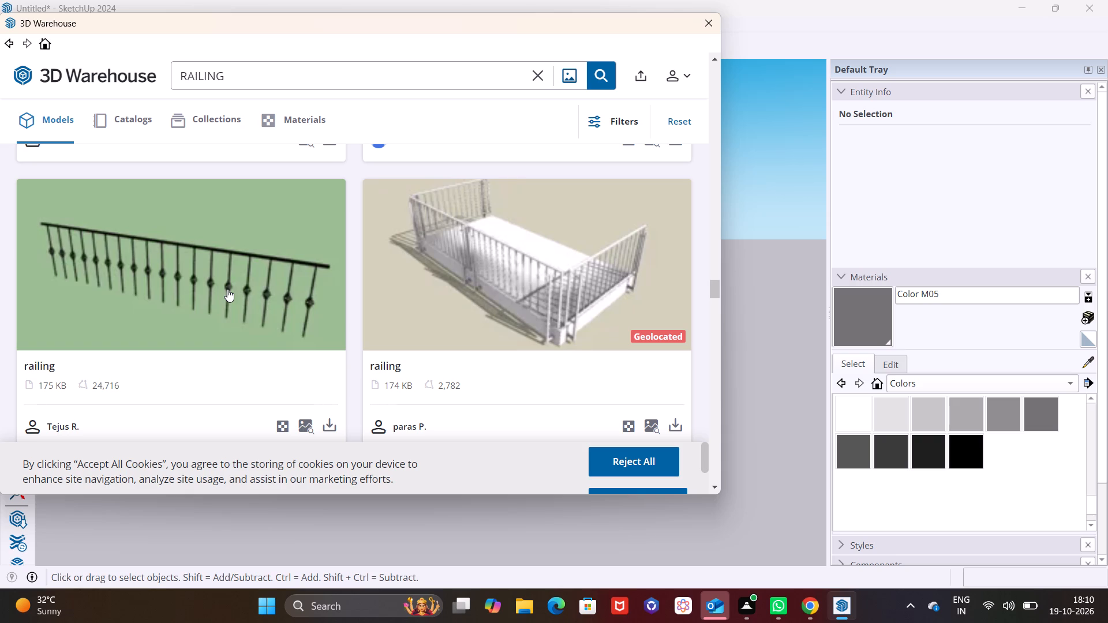
click(227, 289)
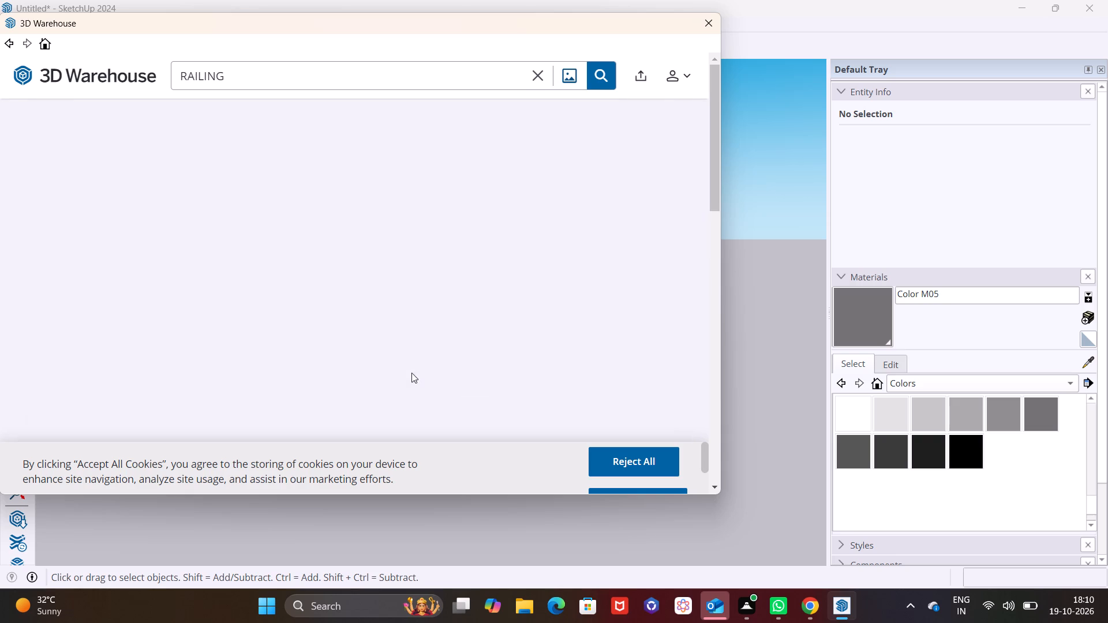
scroll(411, 372, down, 3)
scroll(488, 392, down, 3)
scroll(187, 182, up, 1)
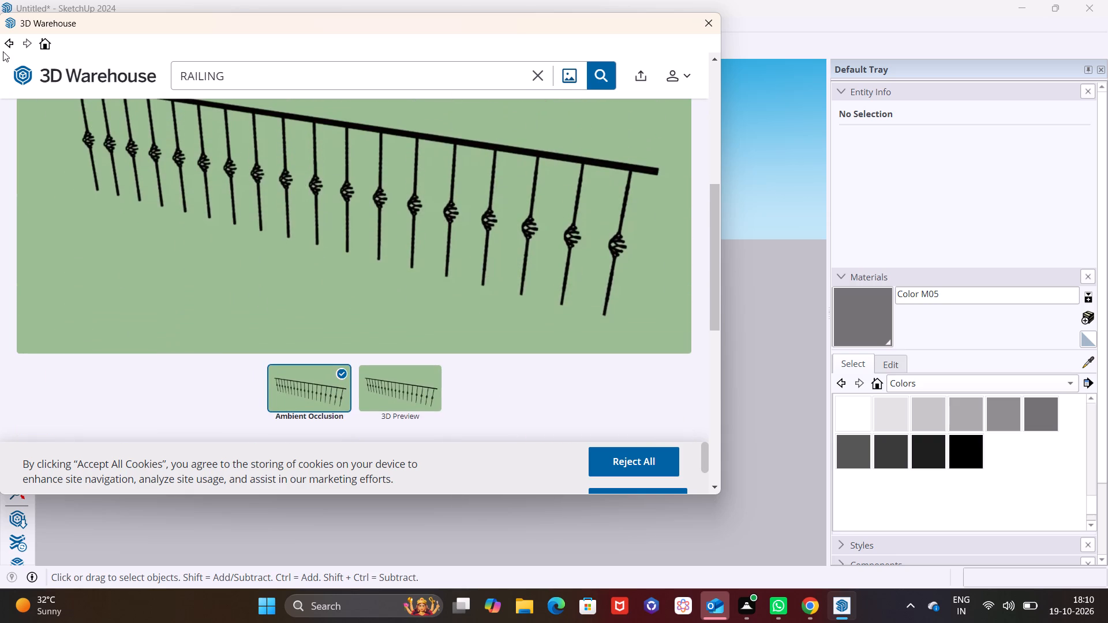
click(6, 44)
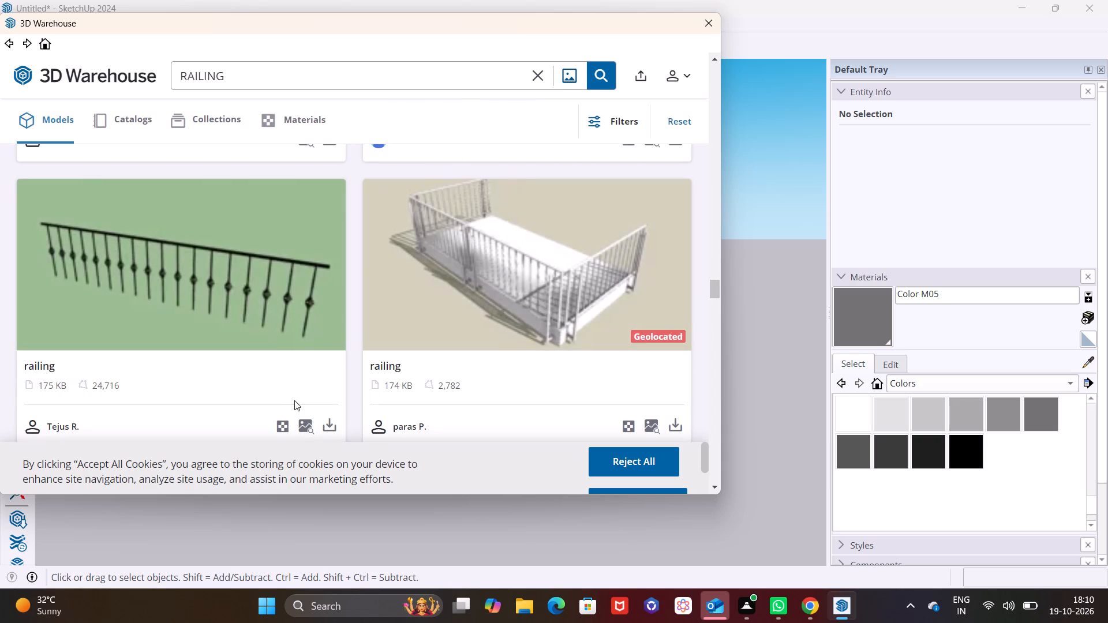
Download the black ornamental-baluster railing into the model and place it on top of the front boundary wall, starting beside the gate.
click(327, 421)
click(316, 279)
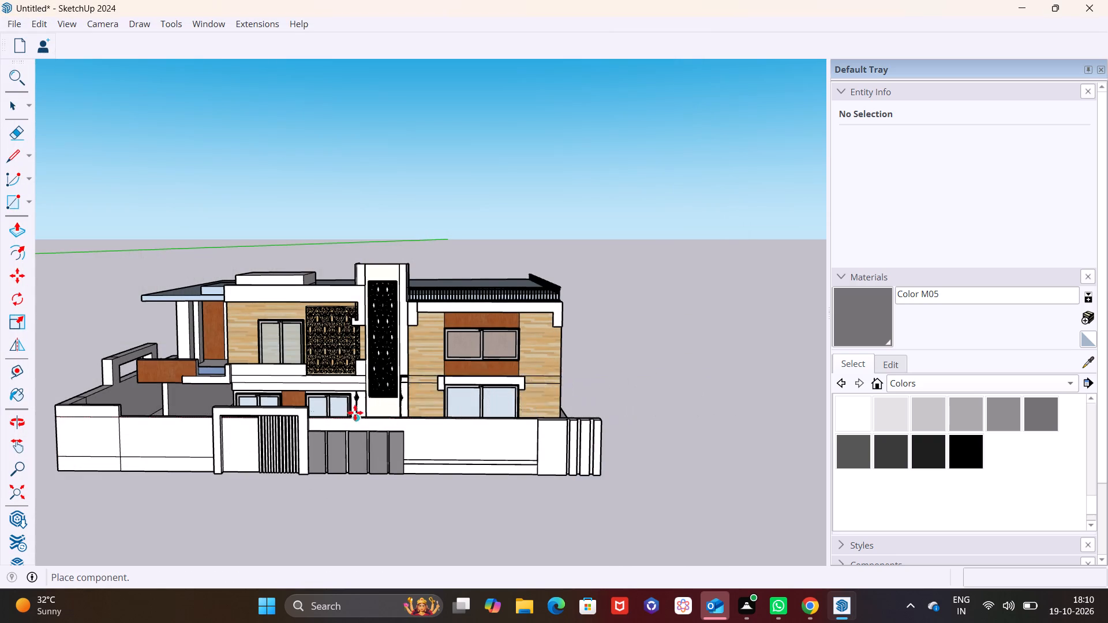
click(313, 413)
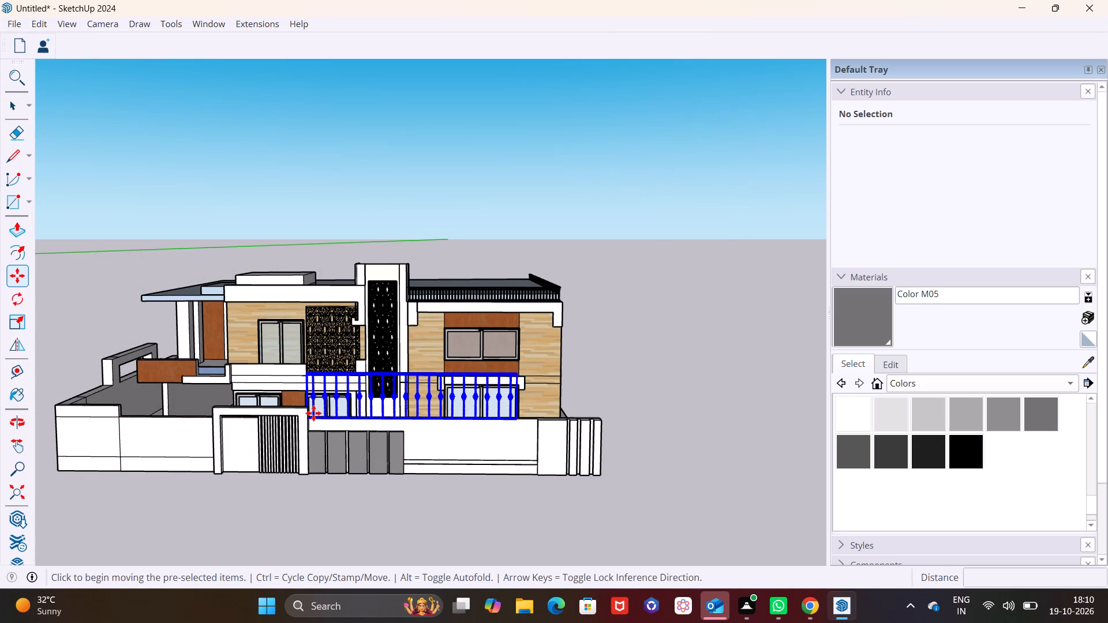
key(space)
click(518, 508)
Scale the railing down in height only, keeping its base on the wall top, to form a low rail, and deselect it.
scroll(485, 406, up, 4)
middle_drag(465, 410, 274, 464)
scroll(412, 425, up, 1)
click(391, 399)
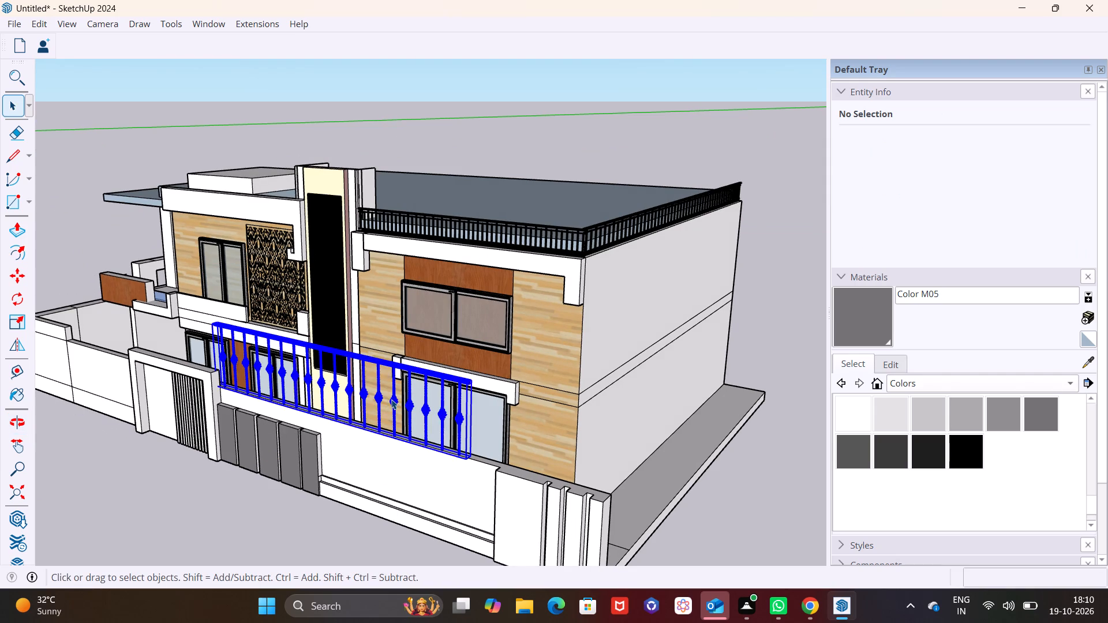
click(13, 322)
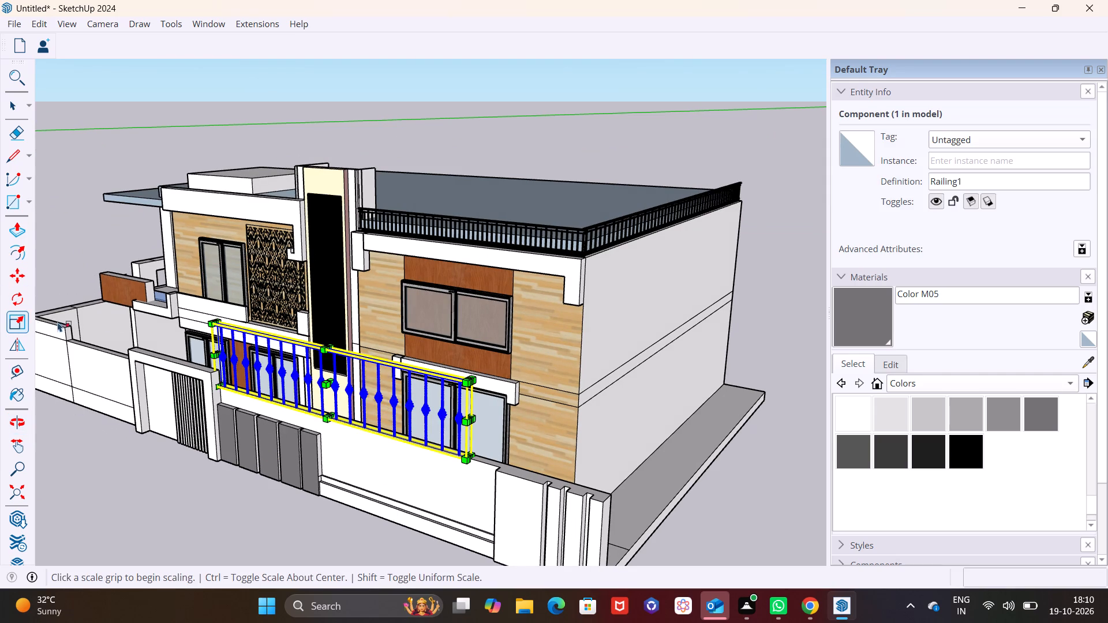
click(332, 350)
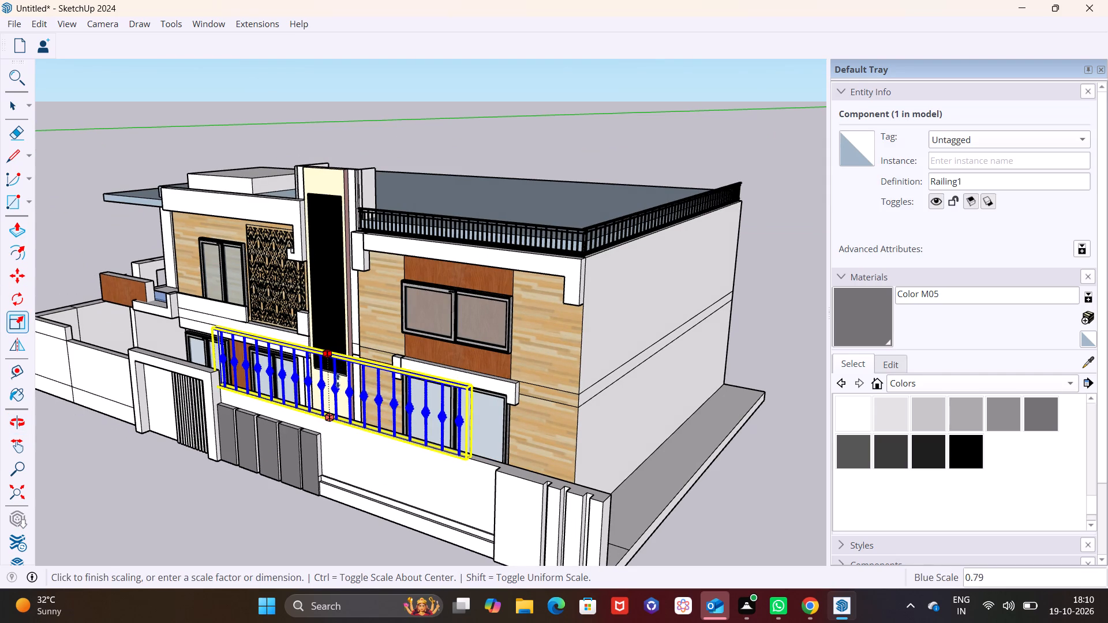
click(340, 399)
key(space)
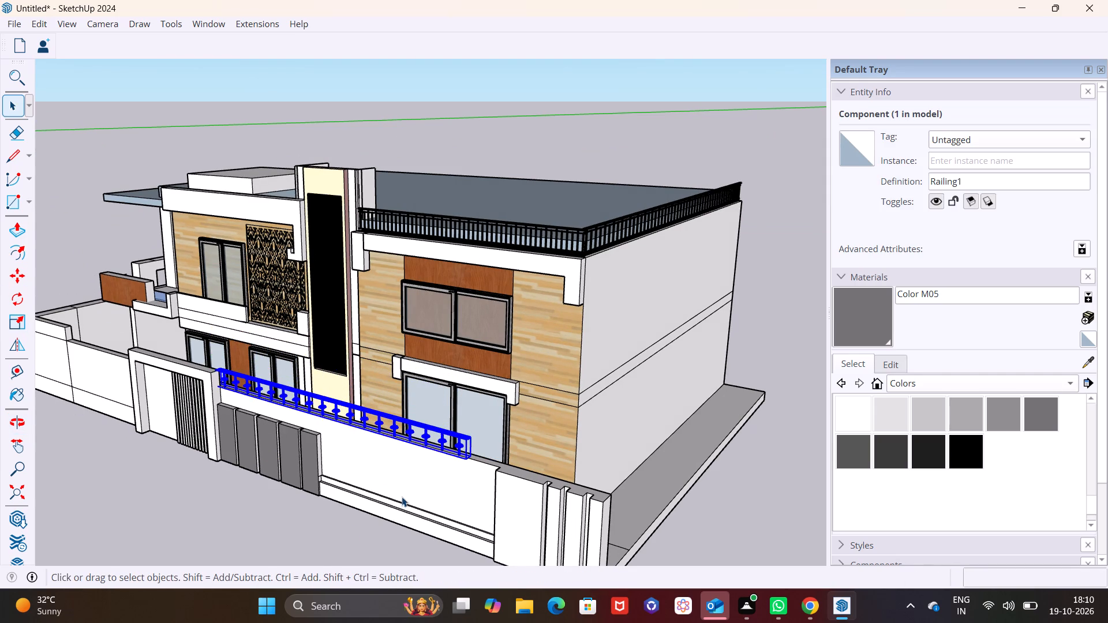
click(345, 533)
Stretch the railing lengthwise along the wall top to the edge where the projecting end section of the boundary wall begins.
middle_drag(375, 471, 551, 397)
scroll(539, 387, up, 1)
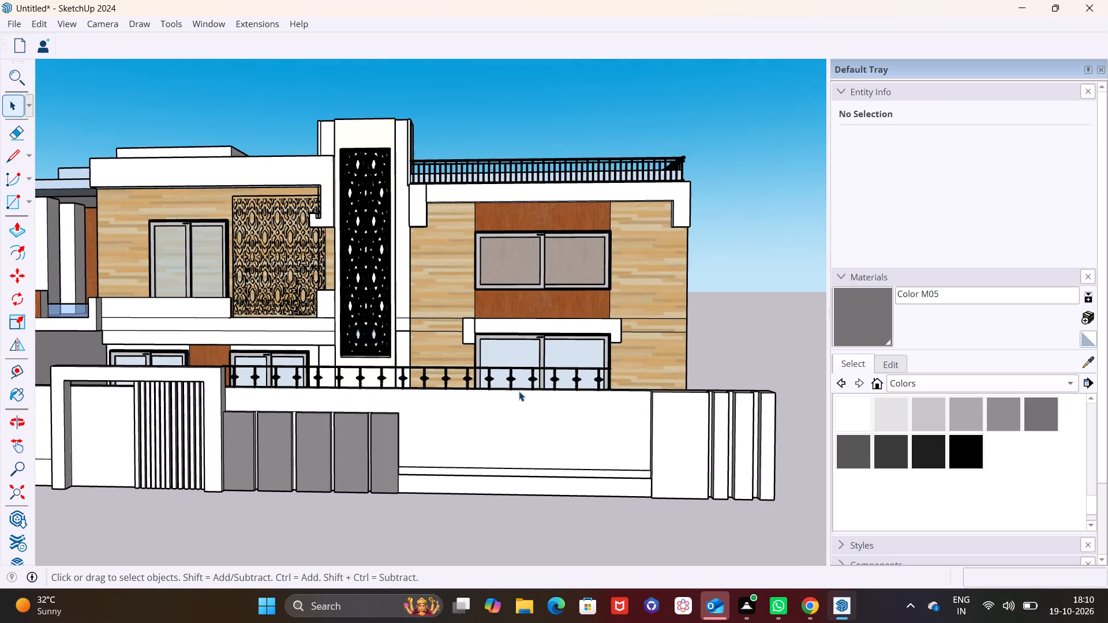
scroll(519, 391, up, 1)
shift+middle_drag(508, 392, 319, 422)
scroll(425, 403, up, 1)
click(390, 408)
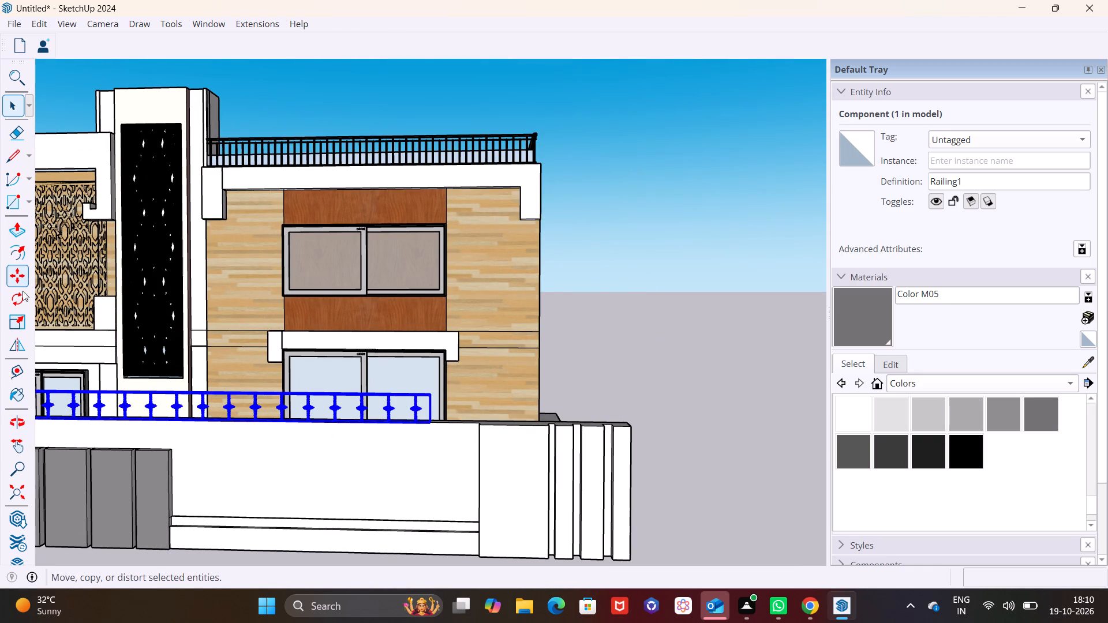
click(22, 319)
scroll(454, 413, up, 2)
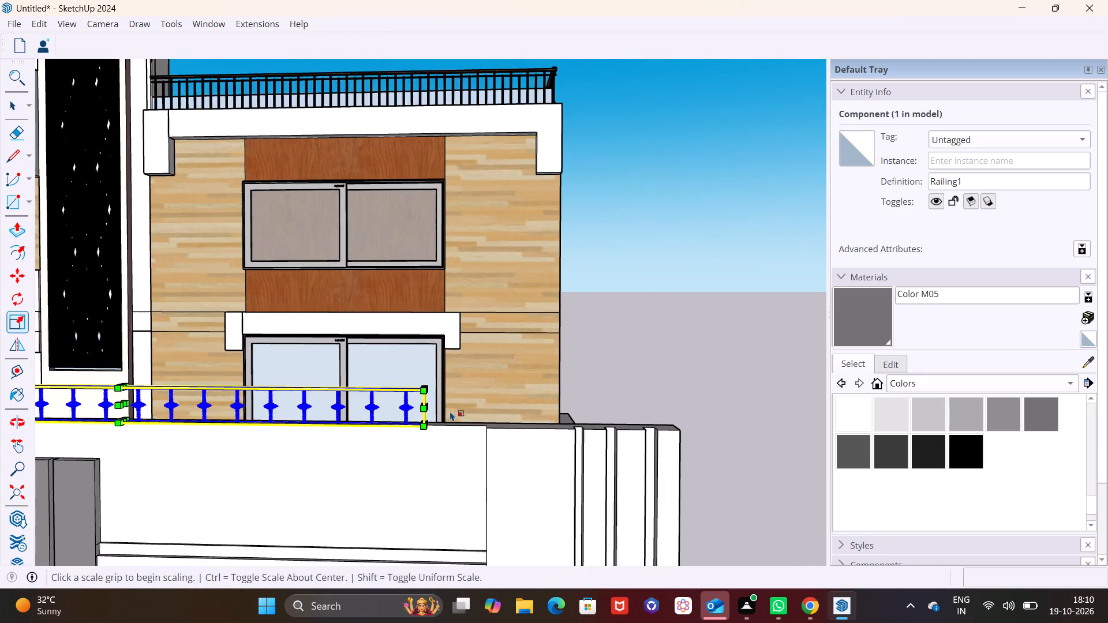
scroll(450, 411, up, 3)
middle_drag(480, 422, 442, 419)
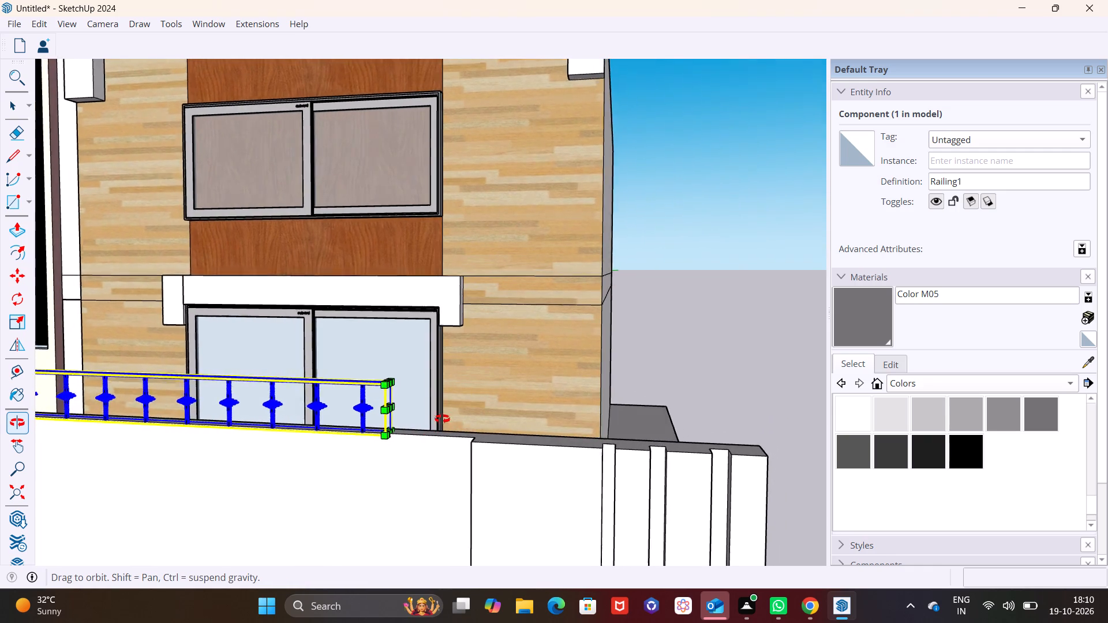
middle_drag(442, 419, 493, 386)
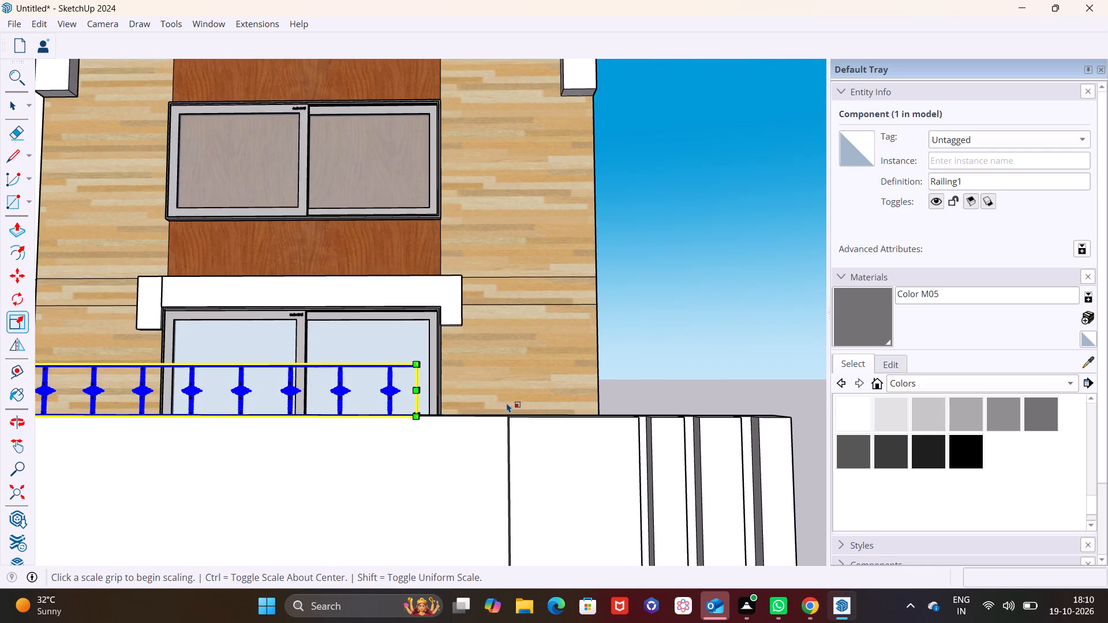
scroll(508, 411, down, 9)
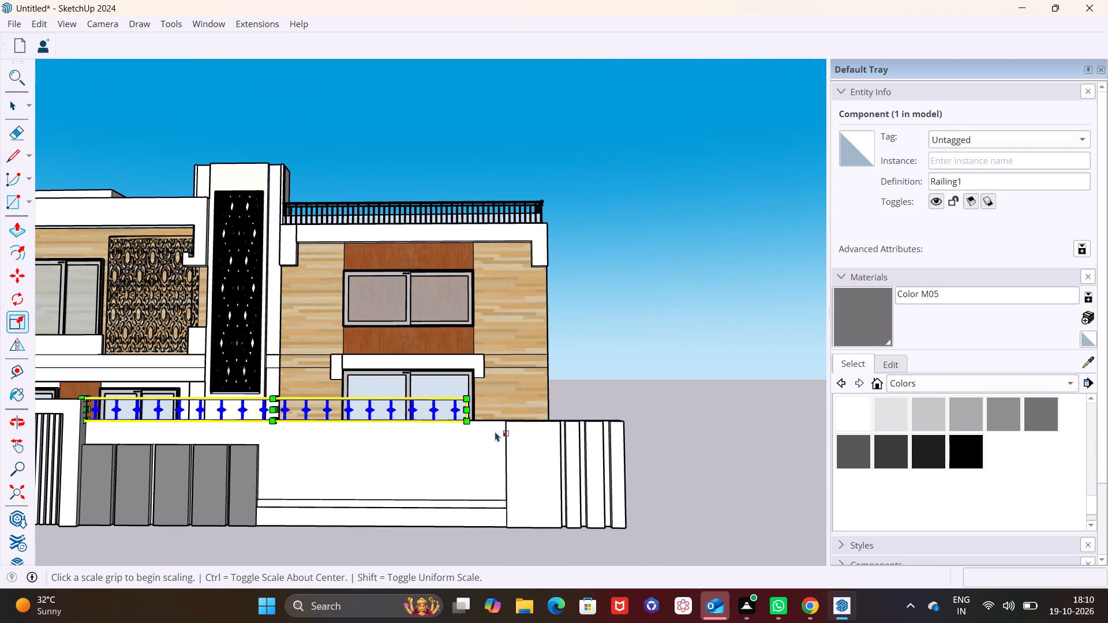
middle_drag(495, 414, 384, 483)
scroll(442, 411, up, 6)
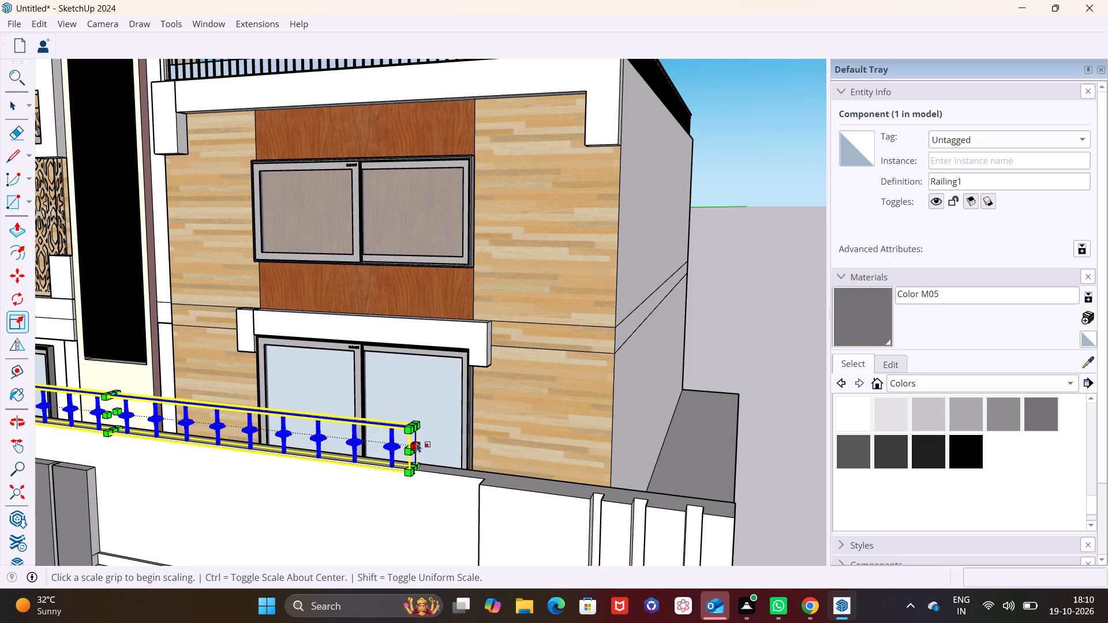
click(417, 443)
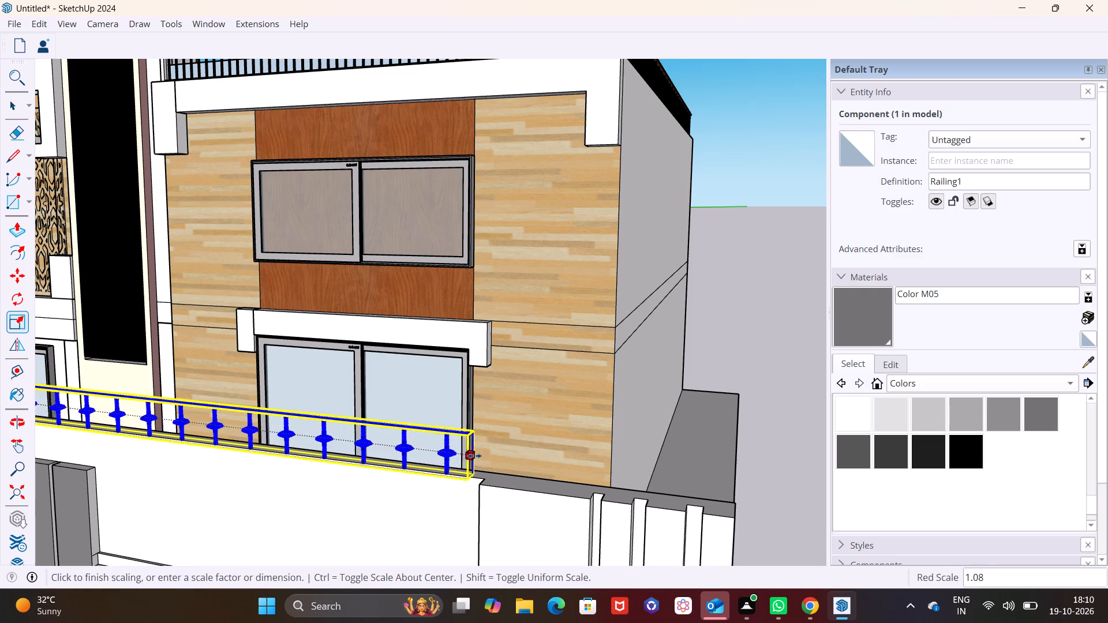
click(481, 457)
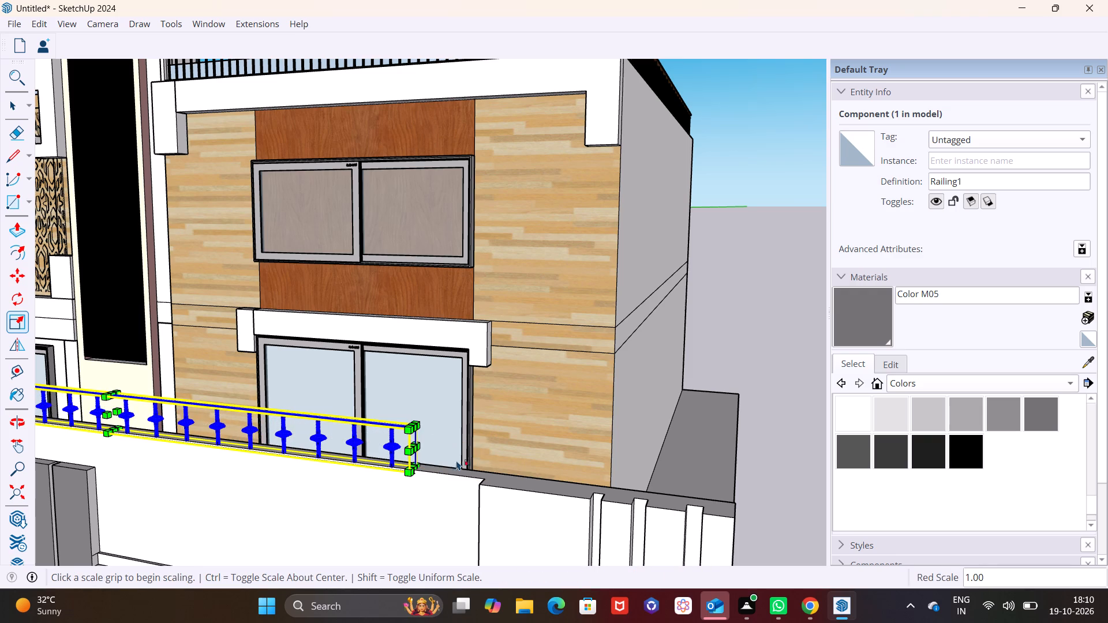
scroll(441, 454, up, 3)
click(403, 448)
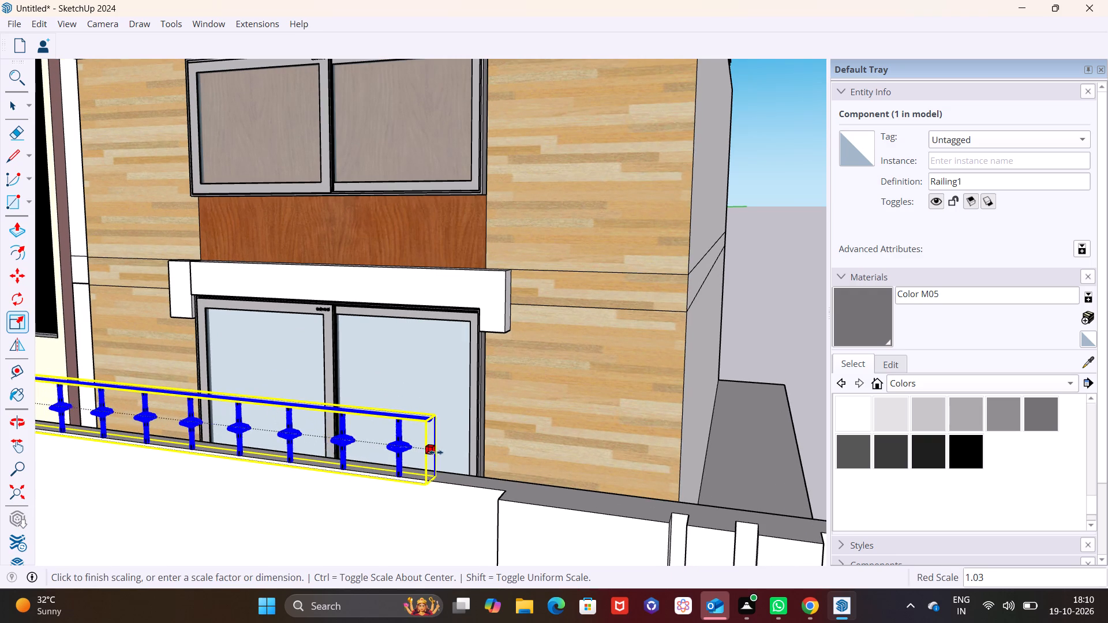
click(497, 472)
key(space)
click(431, 515)
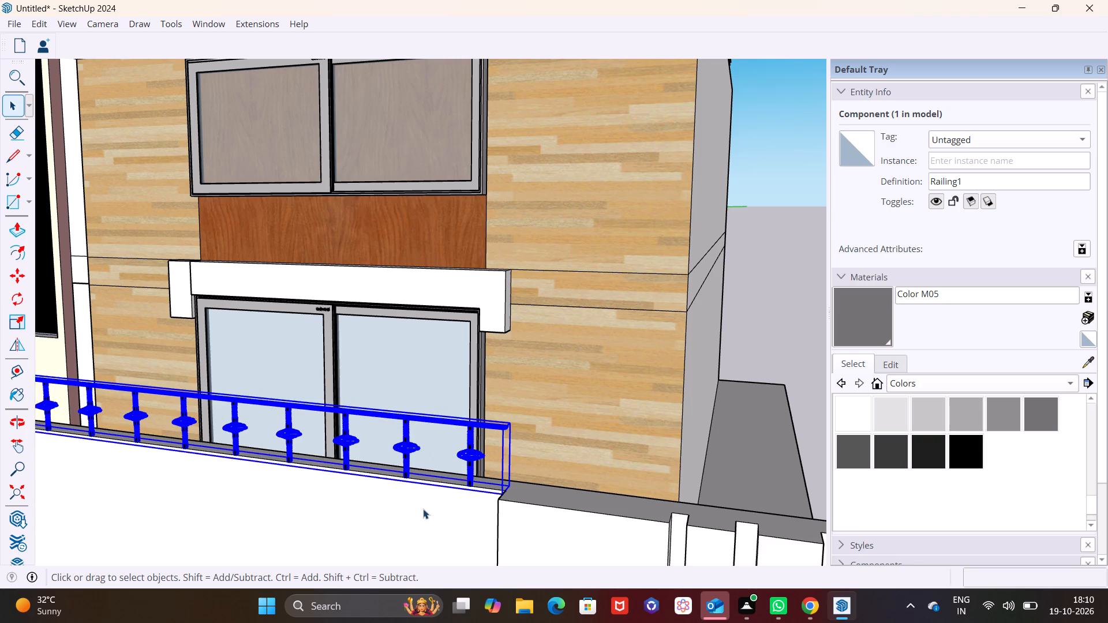
Inspect the railing's fit along the front wall and at its end beside the grooved end section.
scroll(435, 534, down, 16)
middle_drag(432, 536, 608, 411)
shift+middle_drag(494, 493, 482, 510)
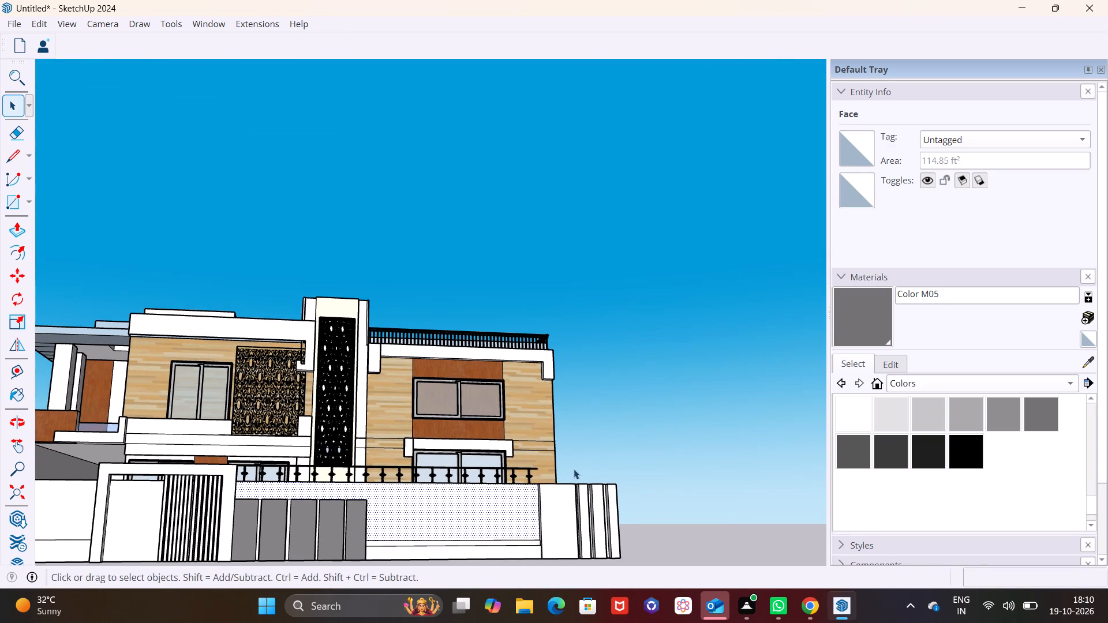
middle_drag(577, 469, 512, 551)
scroll(547, 460, up, 5)
shift+middle_drag(530, 478, 465, 440)
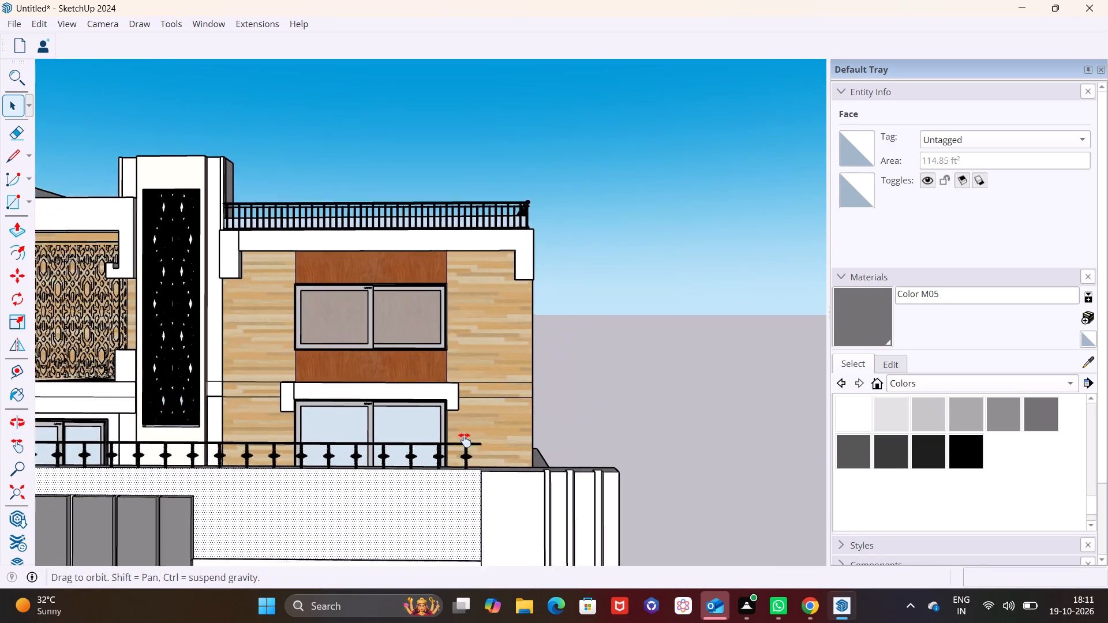
shift+middle_drag(465, 440, 444, 429)
middle_drag(473, 451, 384, 545)
middle_drag(411, 483, 339, 541)
scroll(404, 474, up, 4)
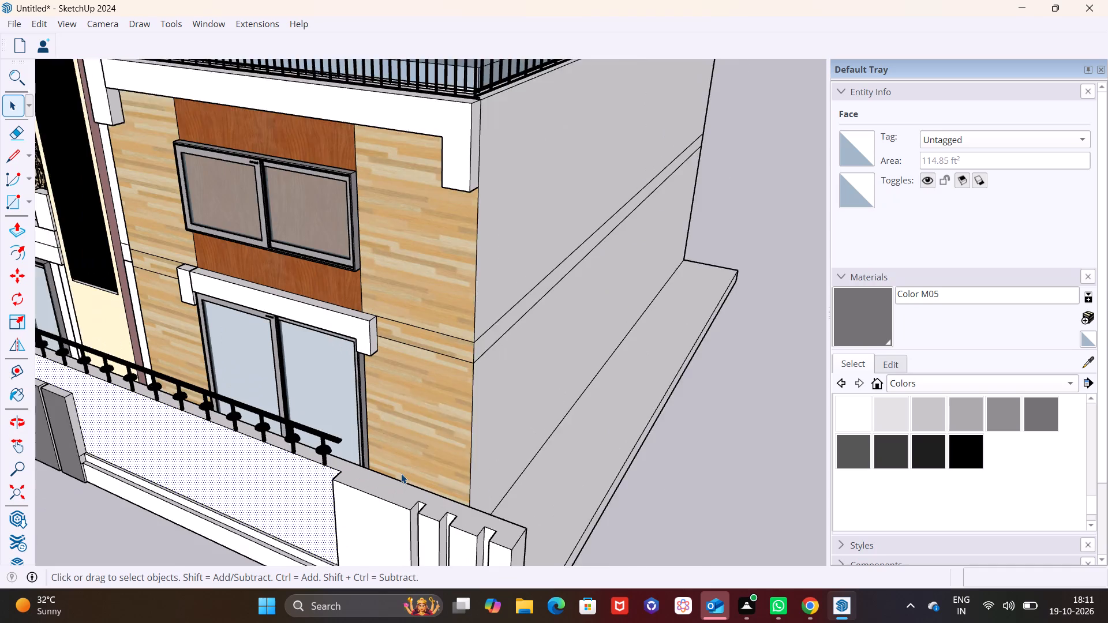
Draw a line about 8 1/2" long across the front wall's top where the projecting grooved end section begins.
scroll(401, 474, up, 5)
click(15, 159)
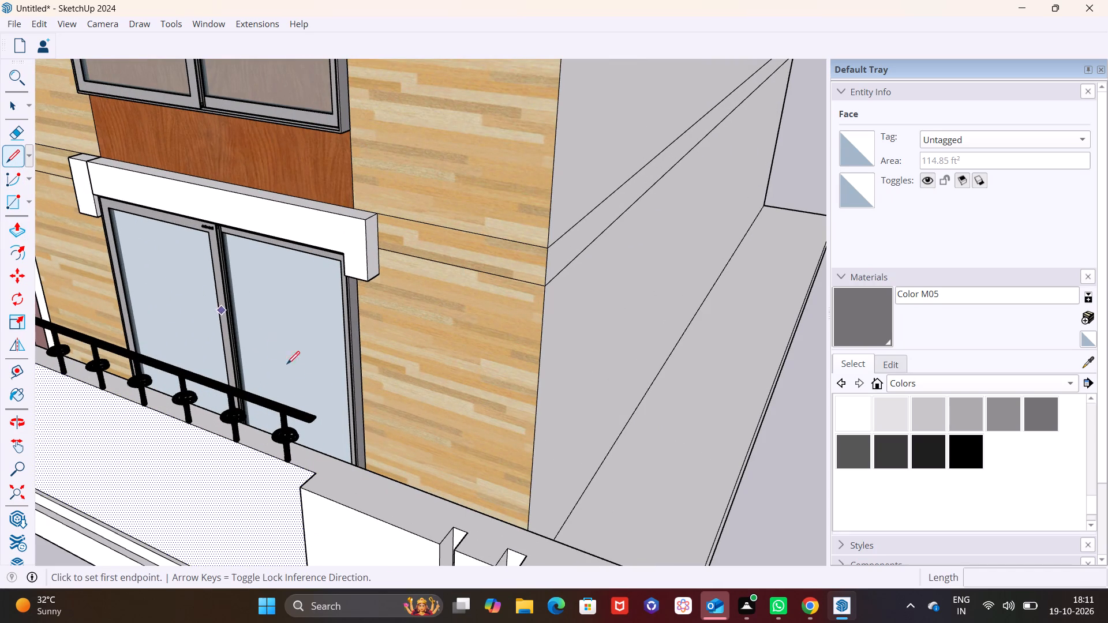
click(317, 475)
click(337, 459)
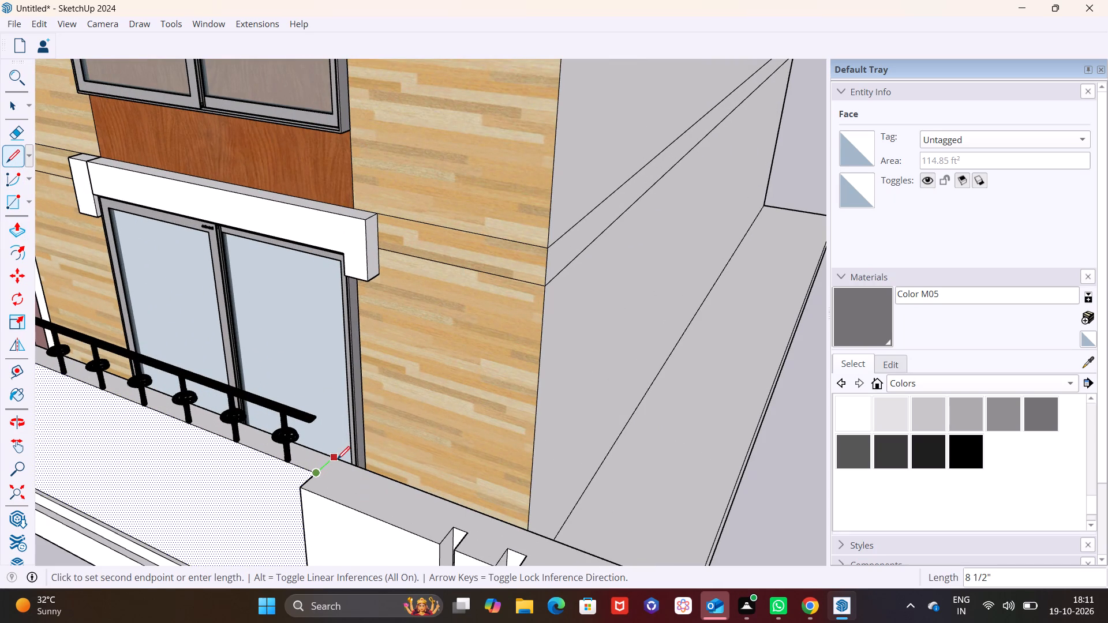
key(space)
Push/pull the top face of the grooved end section up to about the height of the railing's top.
click(365, 481)
scroll(379, 498, down, 2)
middle_drag(379, 498, 364, 433)
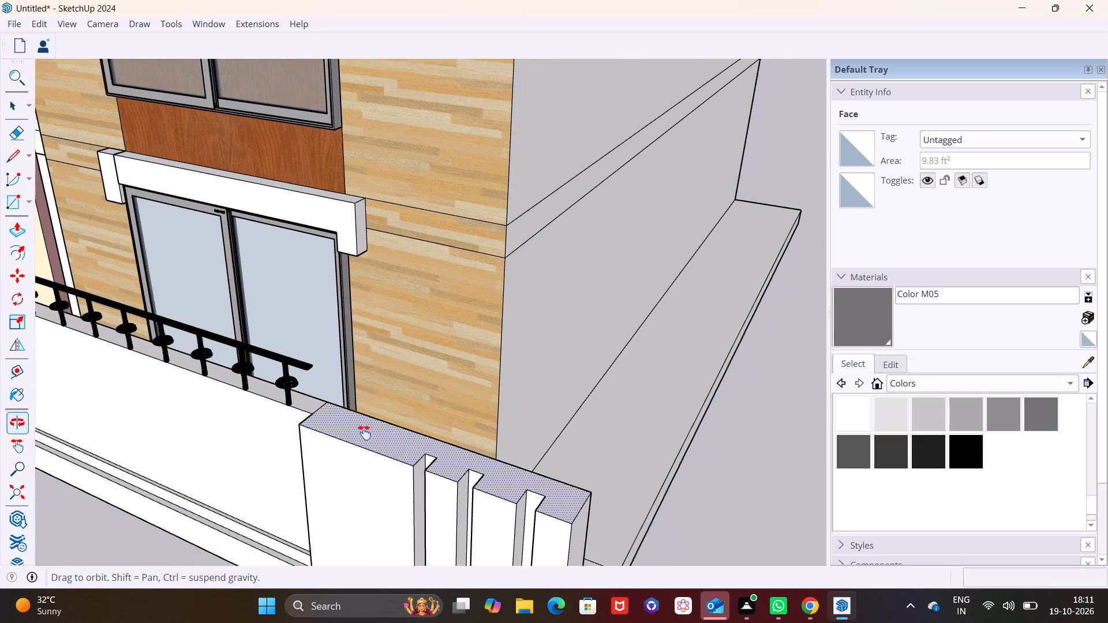
middle_drag(364, 433, 364, 432)
click(19, 226)
click(407, 452)
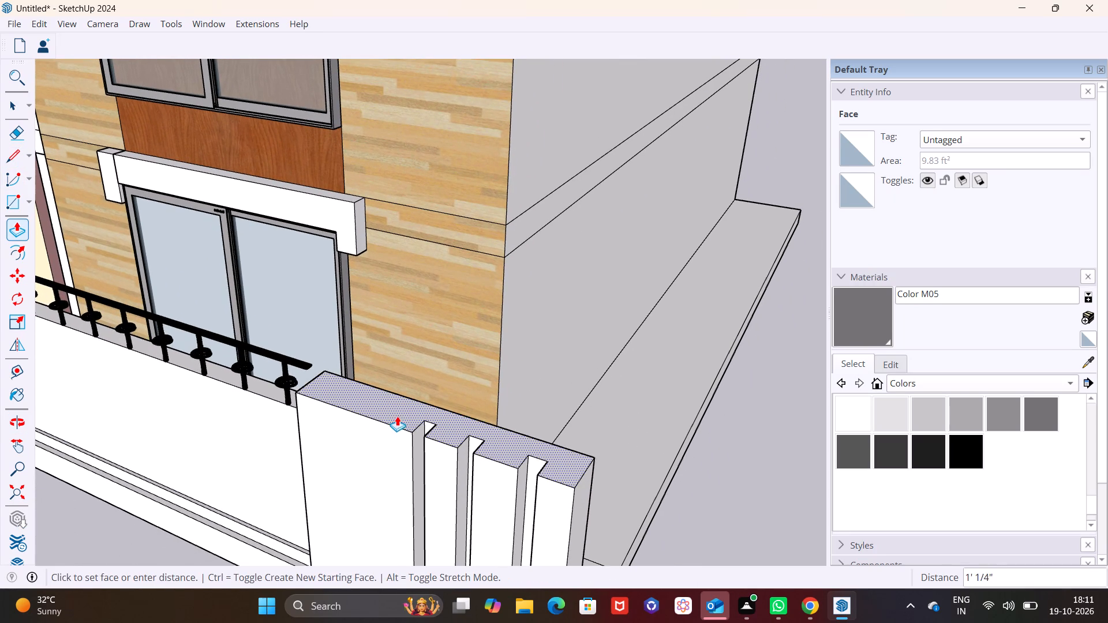
click(394, 407)
key(space)
click(727, 480)
Copy the ornamental railing along the front boundary wall onto the lower wall section on the other side of the gate.
scroll(671, 505, down, 4)
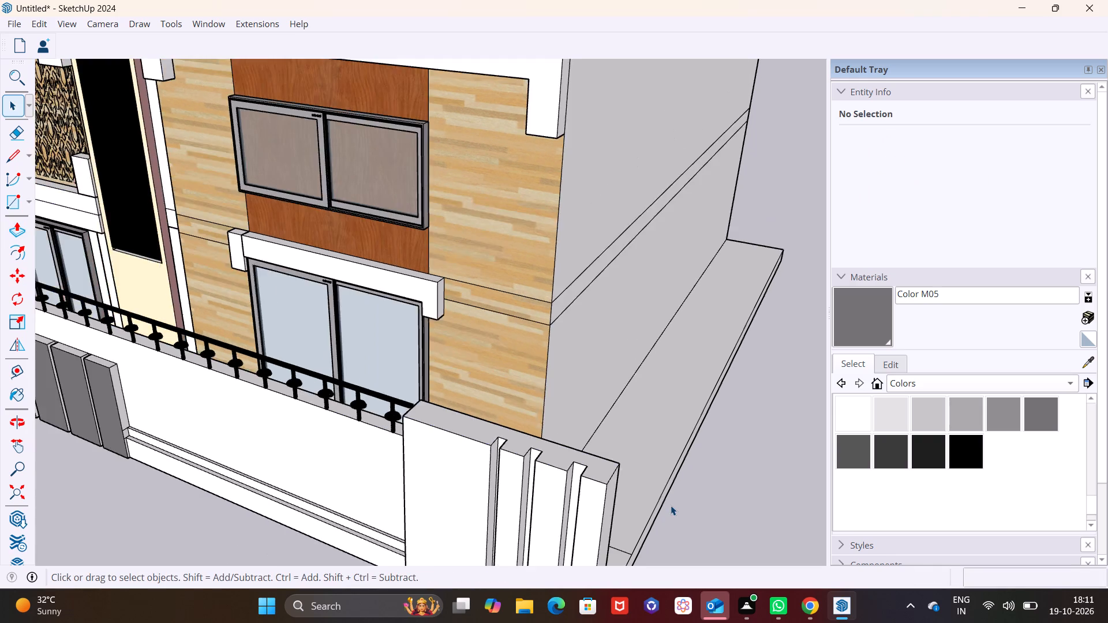
scroll(671, 505, down, 2)
middle_drag(627, 517, 735, 331)
scroll(670, 409, down, 2)
middle_drag(662, 421, 662, 422)
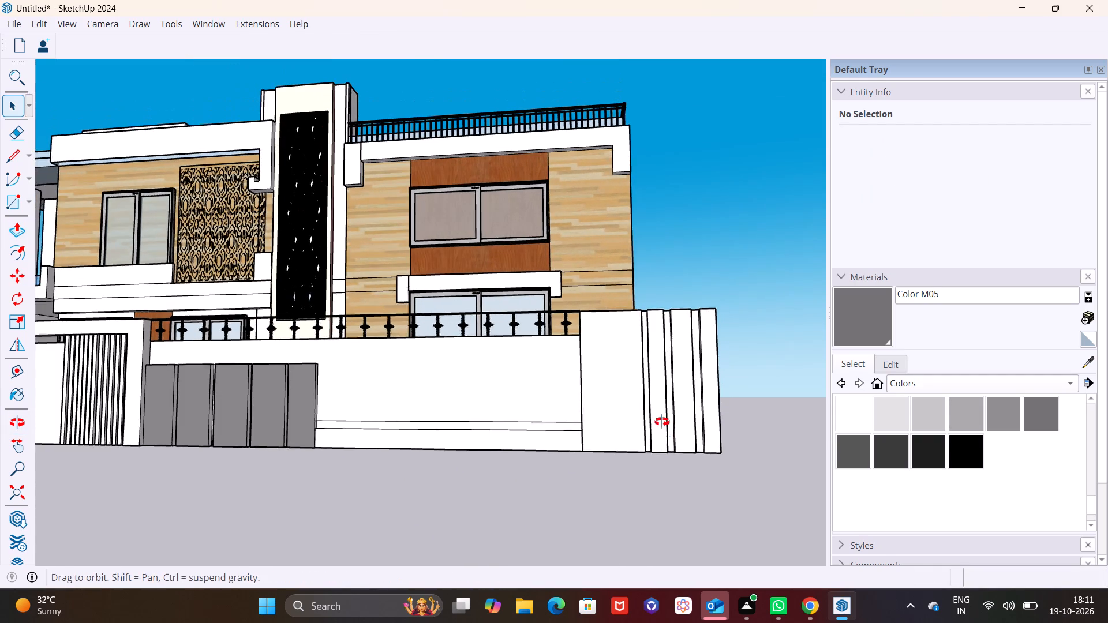
middle_drag(662, 422, 740, 460)
shift+middle_drag(607, 443, 785, 509)
scroll(591, 455, down, 3)
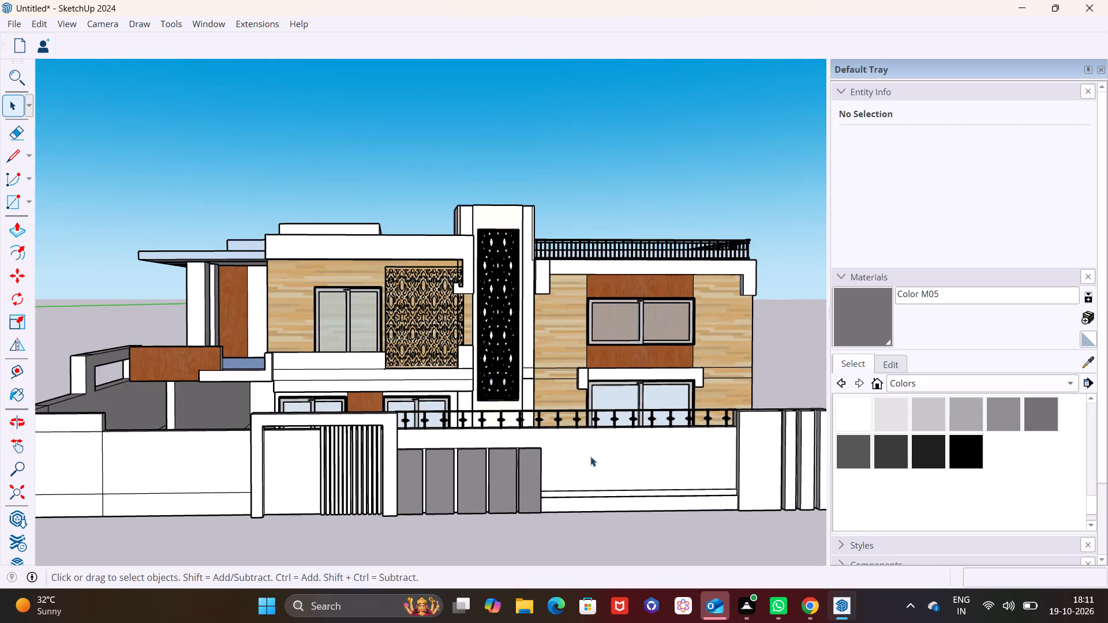
scroll(566, 461, down, 1)
shift+middle_drag(565, 461, 620, 458)
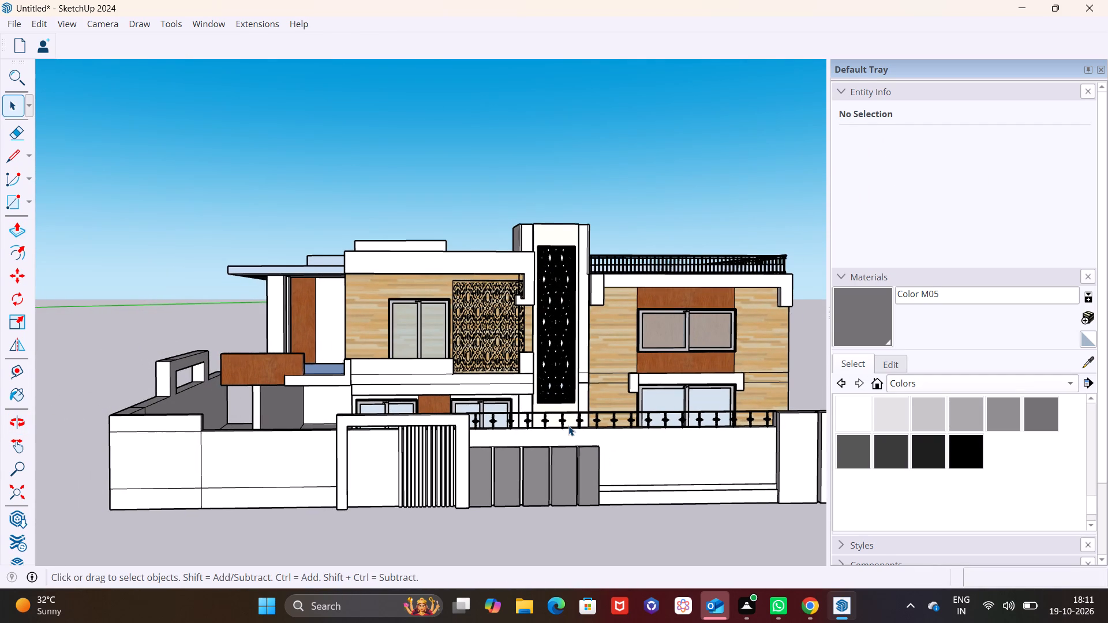
click(562, 420)
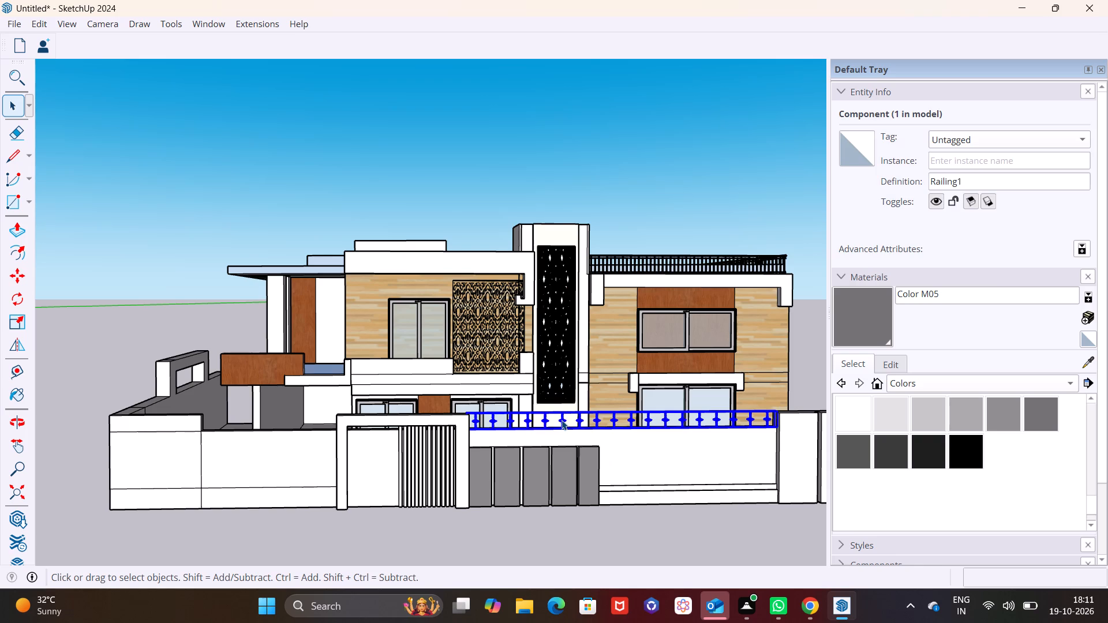
key(m)
click(477, 431)
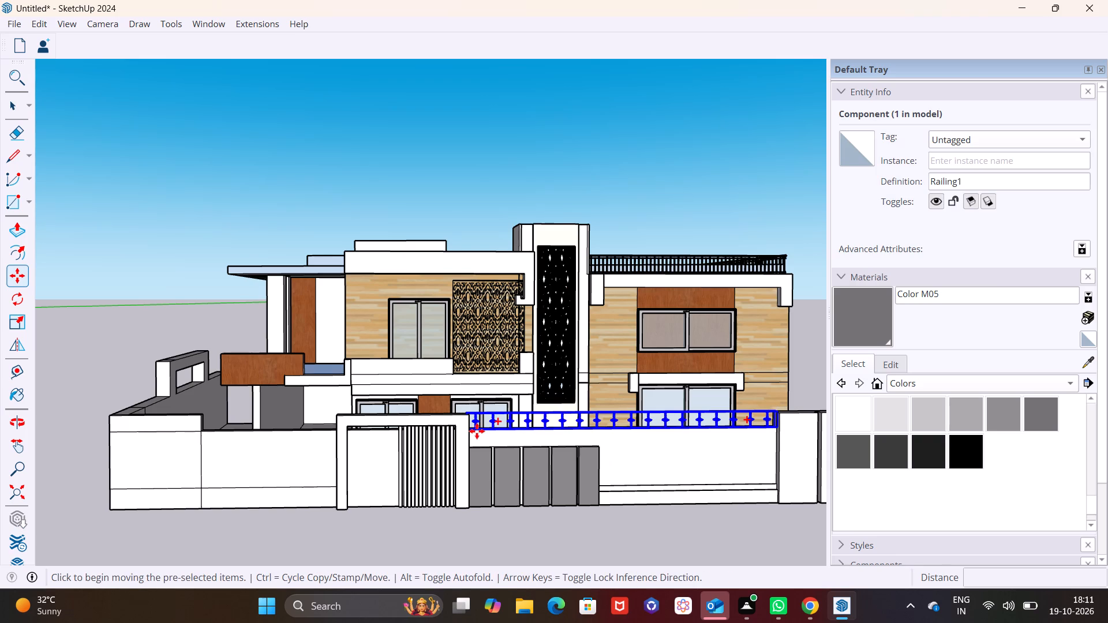
click(207, 427)
Scale the railing copy lengthwise to about 0.45 so it ends at the gate frame, and deselect it.
middle_drag(403, 453, 283, 556)
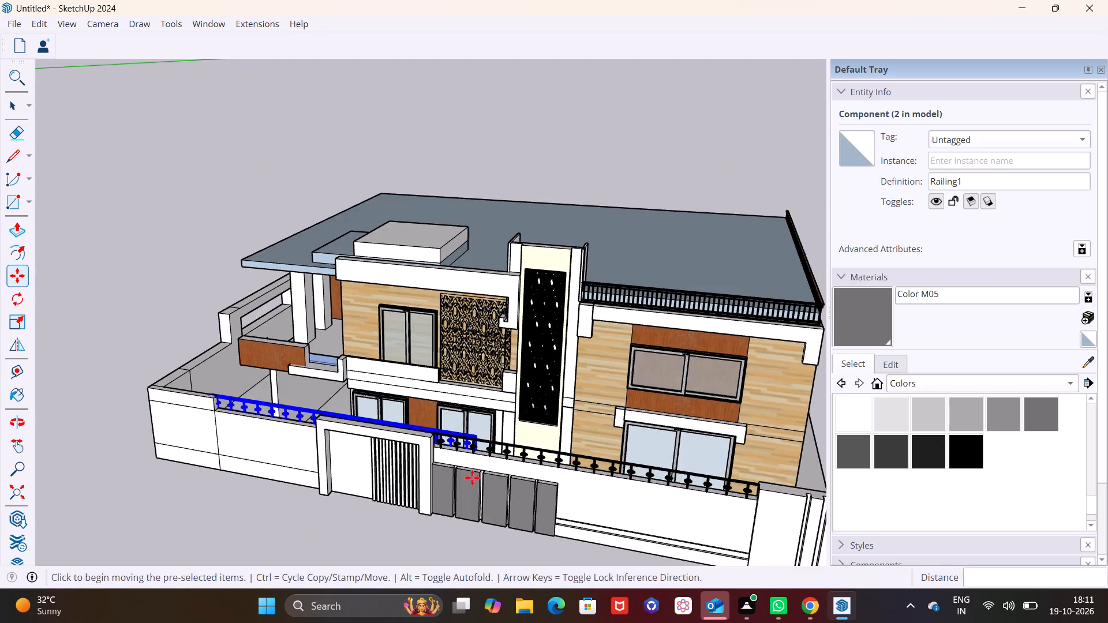
scroll(492, 466, up, 5)
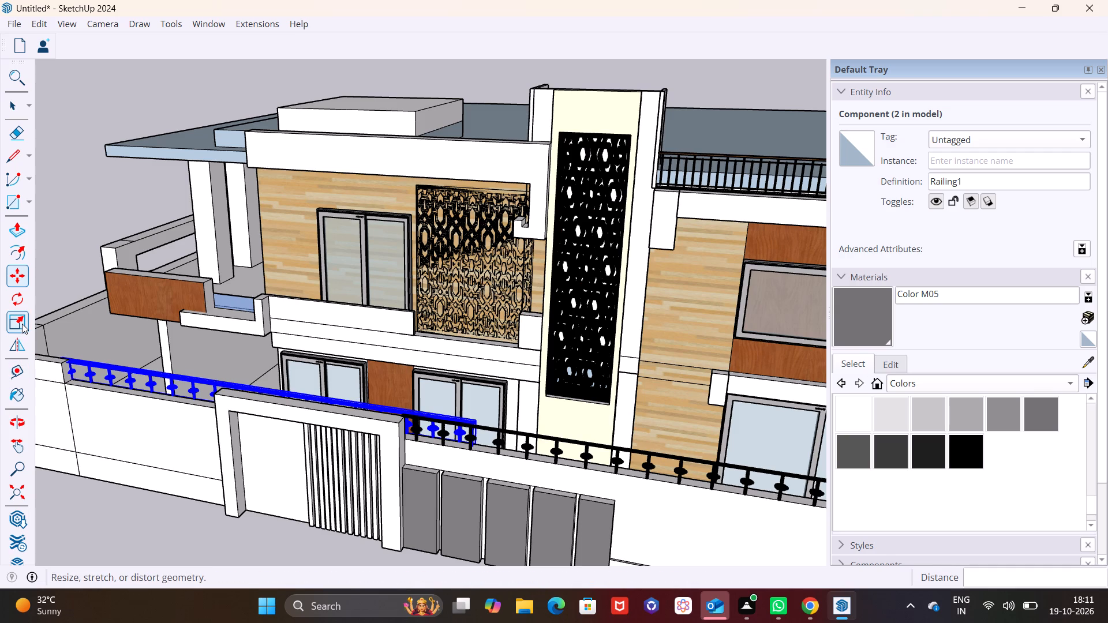
click(22, 324)
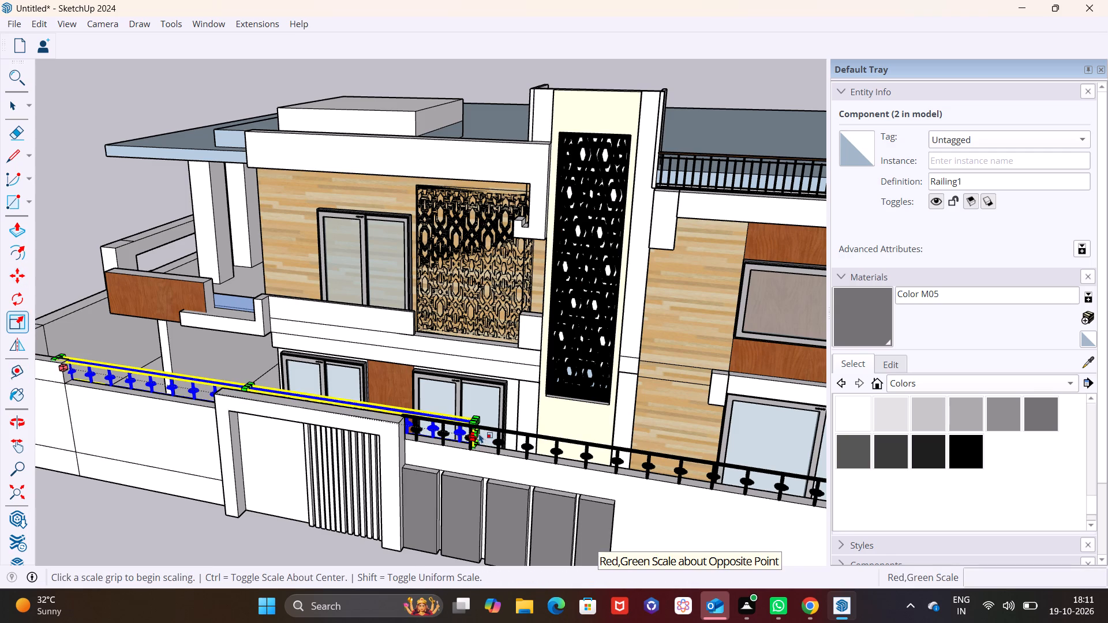
click(480, 432)
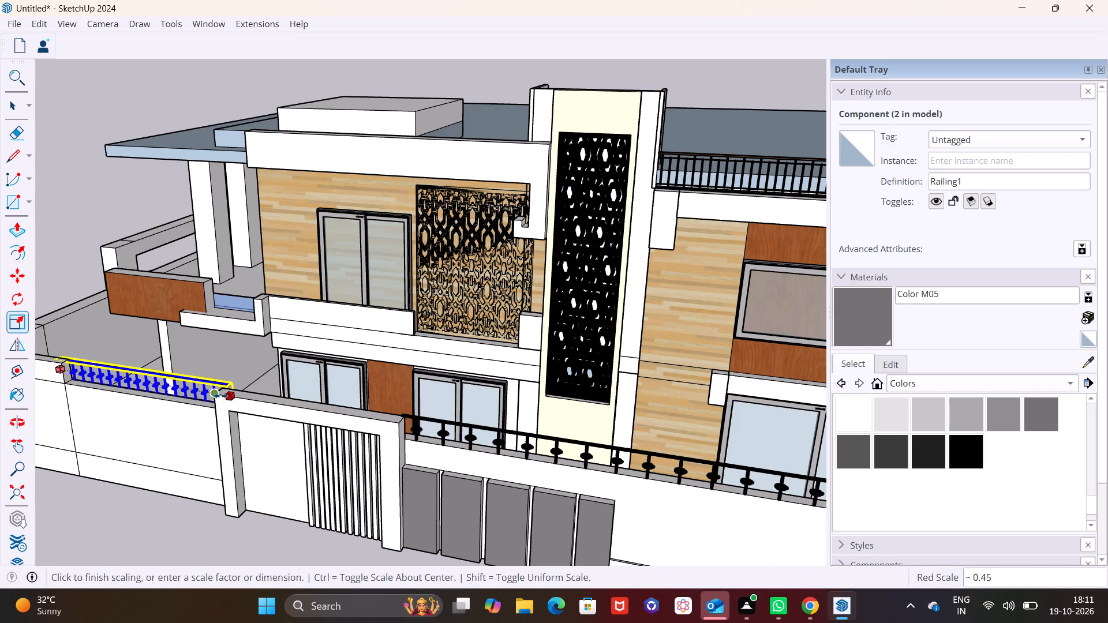
click(219, 399)
key(space)
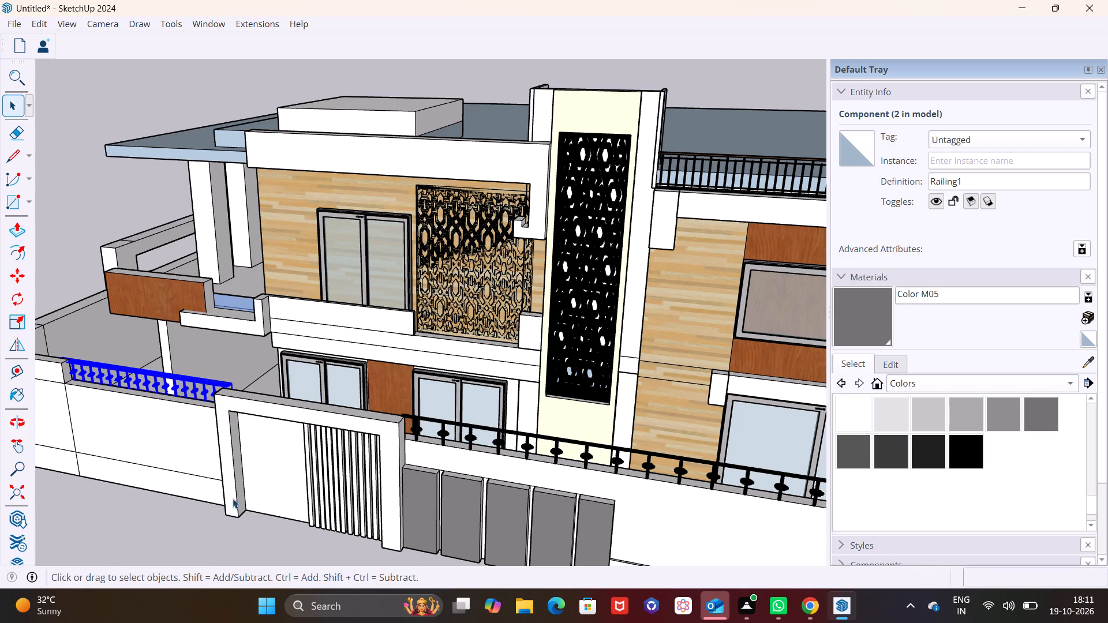
click(190, 444)
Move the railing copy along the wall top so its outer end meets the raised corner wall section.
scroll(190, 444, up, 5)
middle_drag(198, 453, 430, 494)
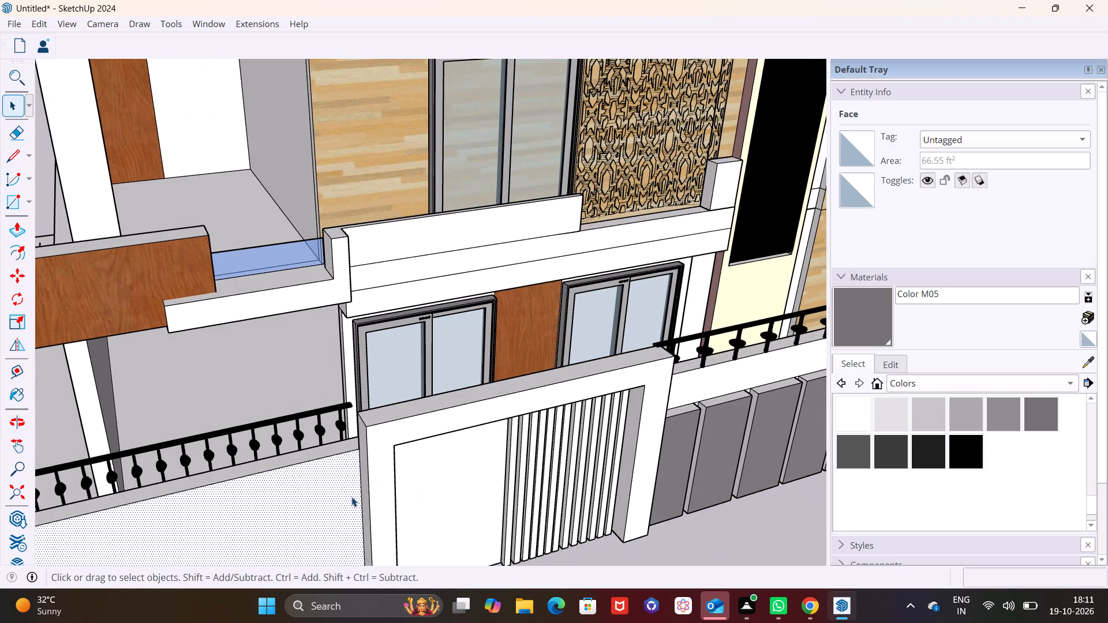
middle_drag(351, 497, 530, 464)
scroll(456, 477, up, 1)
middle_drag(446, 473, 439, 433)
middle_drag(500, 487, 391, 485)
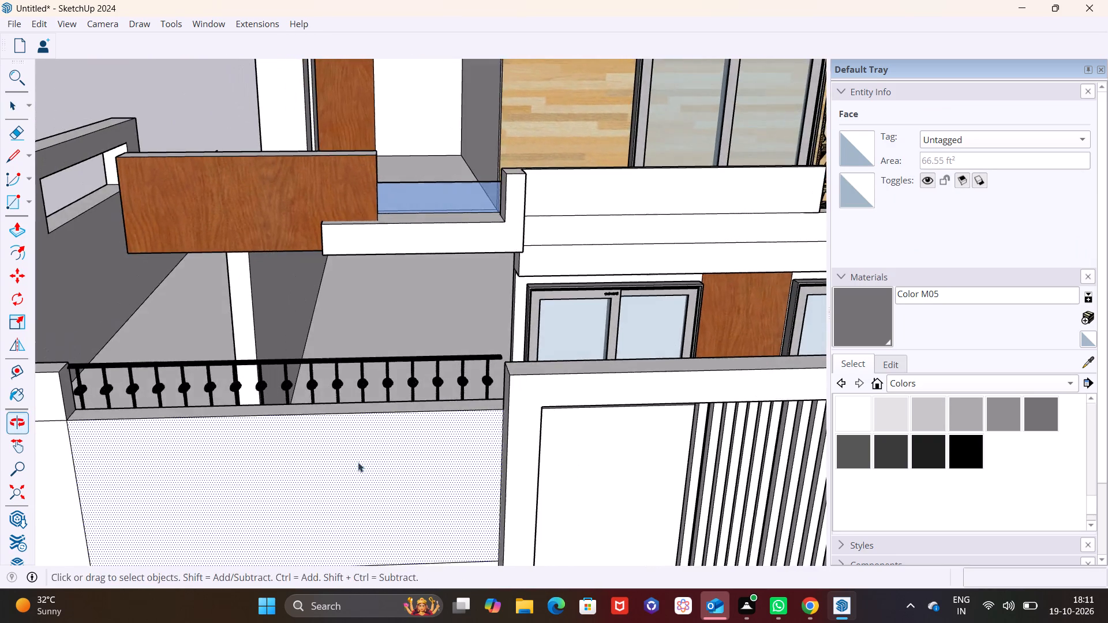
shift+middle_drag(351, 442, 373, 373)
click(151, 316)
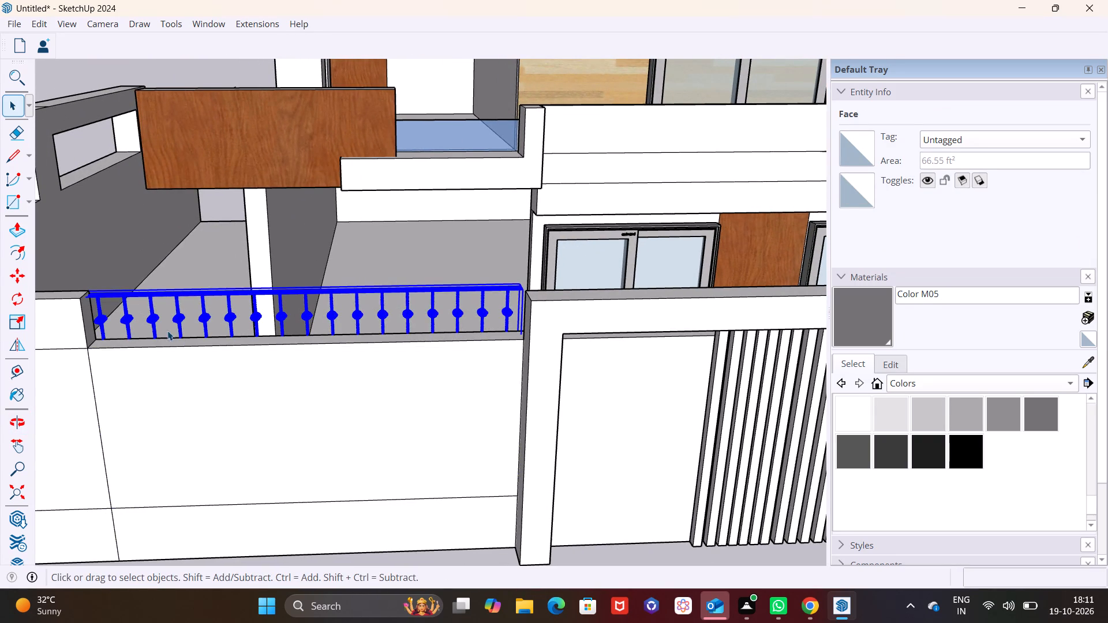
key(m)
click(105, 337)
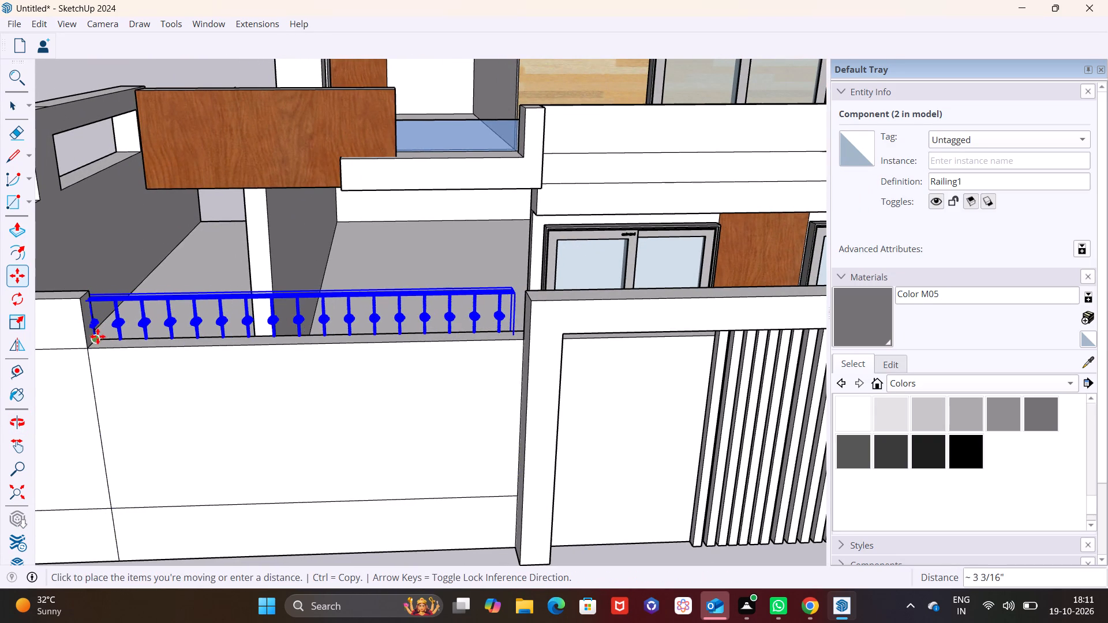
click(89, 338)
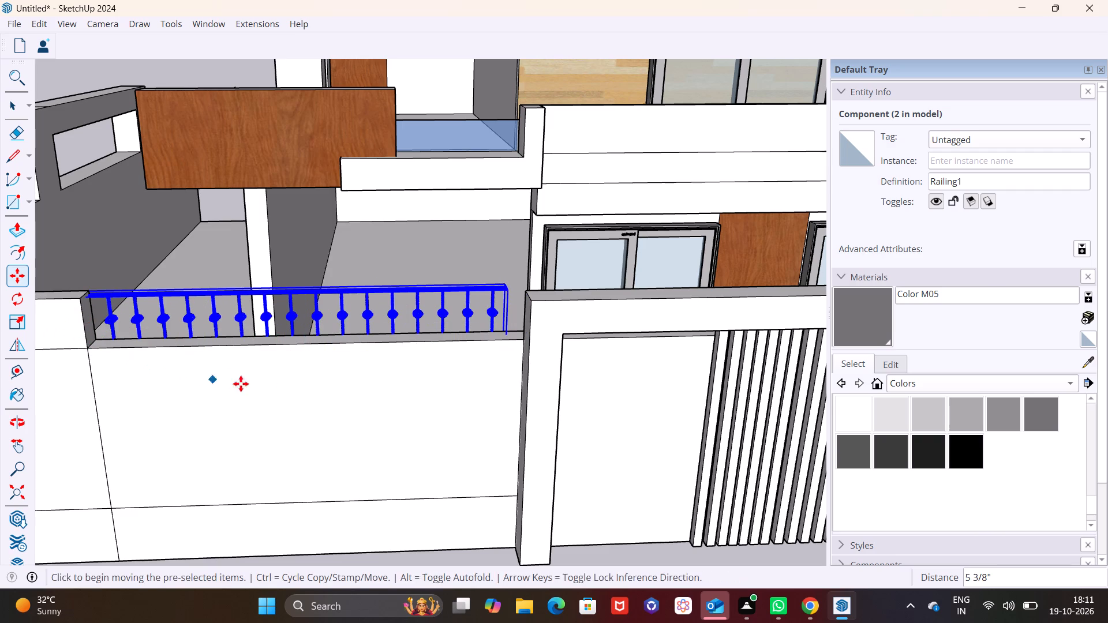
Move the railing copy by its gate-side top corner onto the edge of the gate frame, and deselect it.
scroll(392, 327, up, 1)
middle_drag(364, 380, 320, 482)
middle_drag(338, 382, 481, 404)
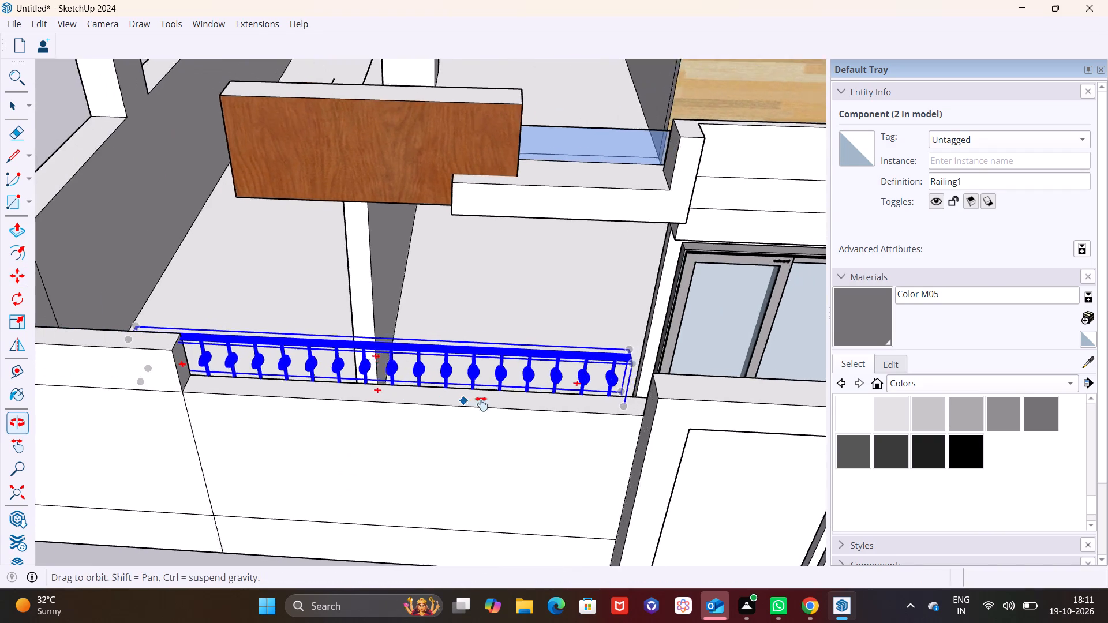
middle_drag(481, 404, 482, 404)
middle_drag(485, 407, 314, 493)
scroll(369, 437, up, 1)
middle_drag(369, 437, 278, 386)
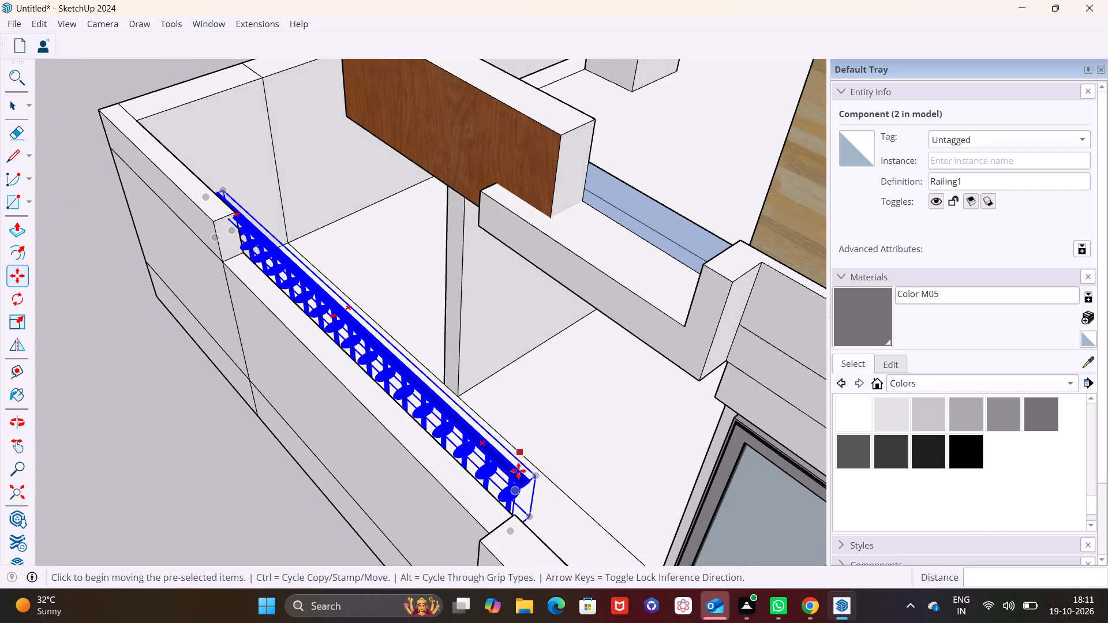
shift+middle_drag(518, 472, 493, 380)
scroll(461, 419, up, 5)
middle_drag(508, 433, 638, 358)
scroll(559, 377, up, 2)
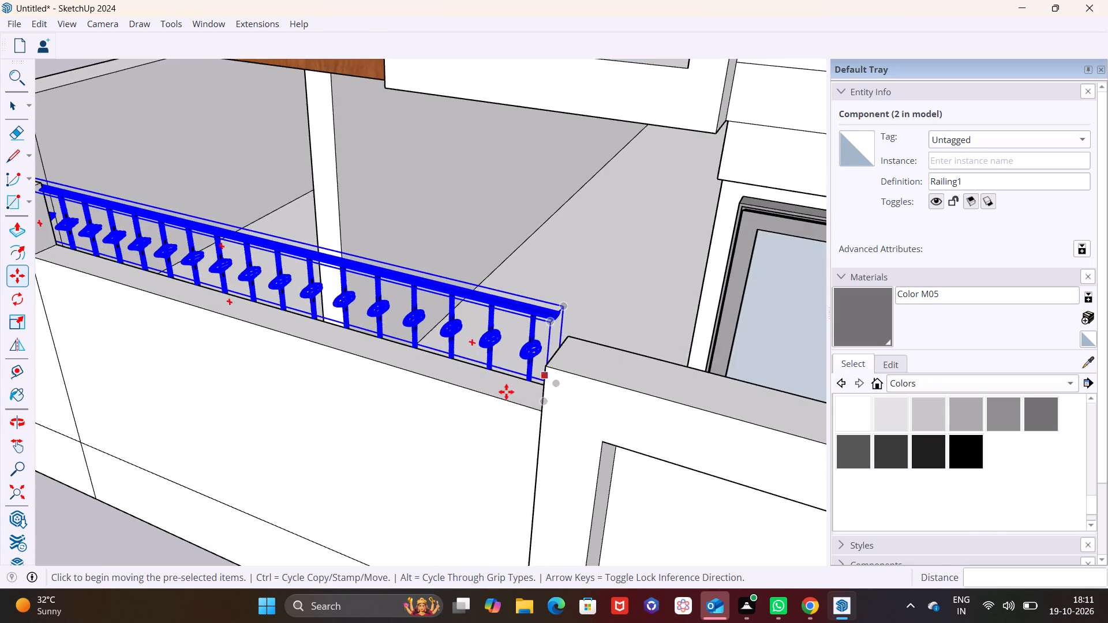
scroll(506, 392, up, 2)
middle_drag(554, 414, 683, 365)
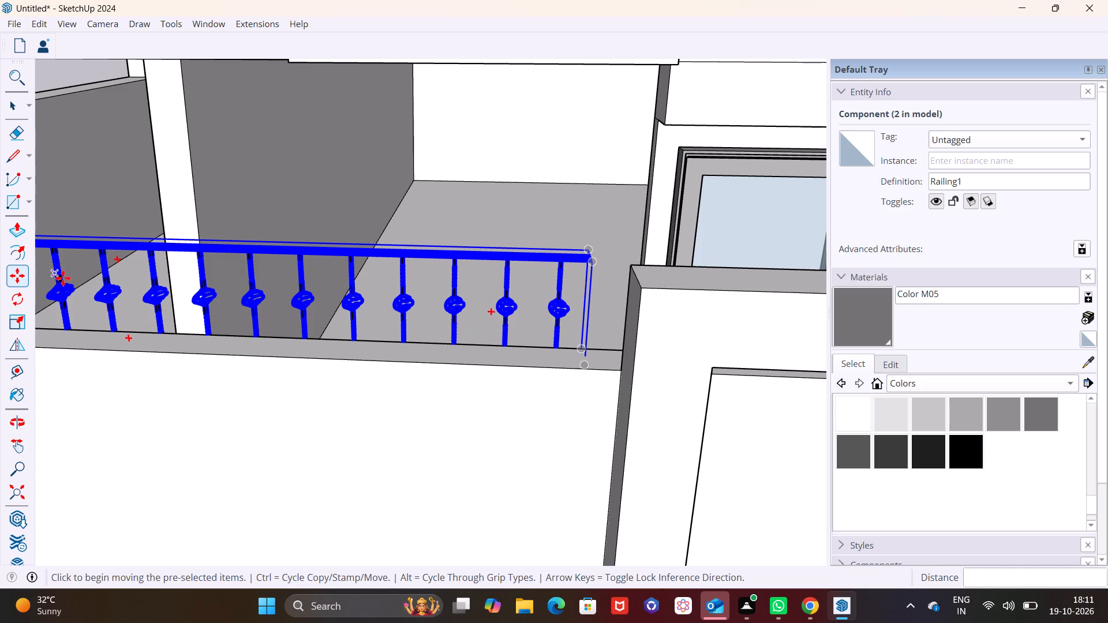
key(m)
click(594, 261)
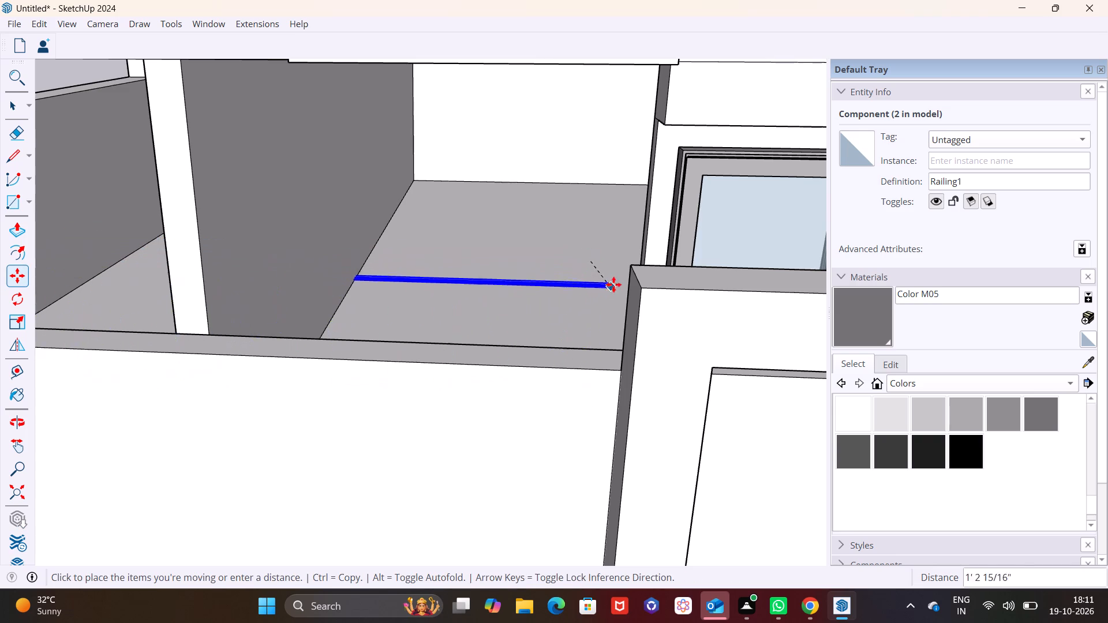
click(630, 282)
key(space)
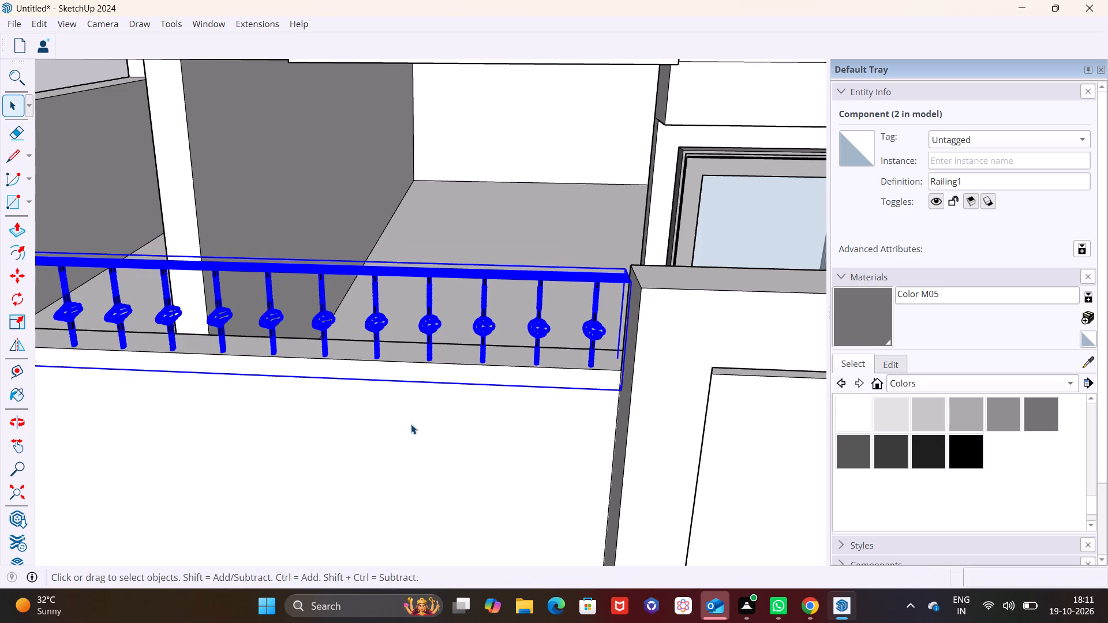
click(411, 424)
Scale the railing copy's outer end back to the edge of the raised corner wall section, about 0.93 of its length.
scroll(406, 415, down, 9)
middle_drag(373, 441, 494, 410)
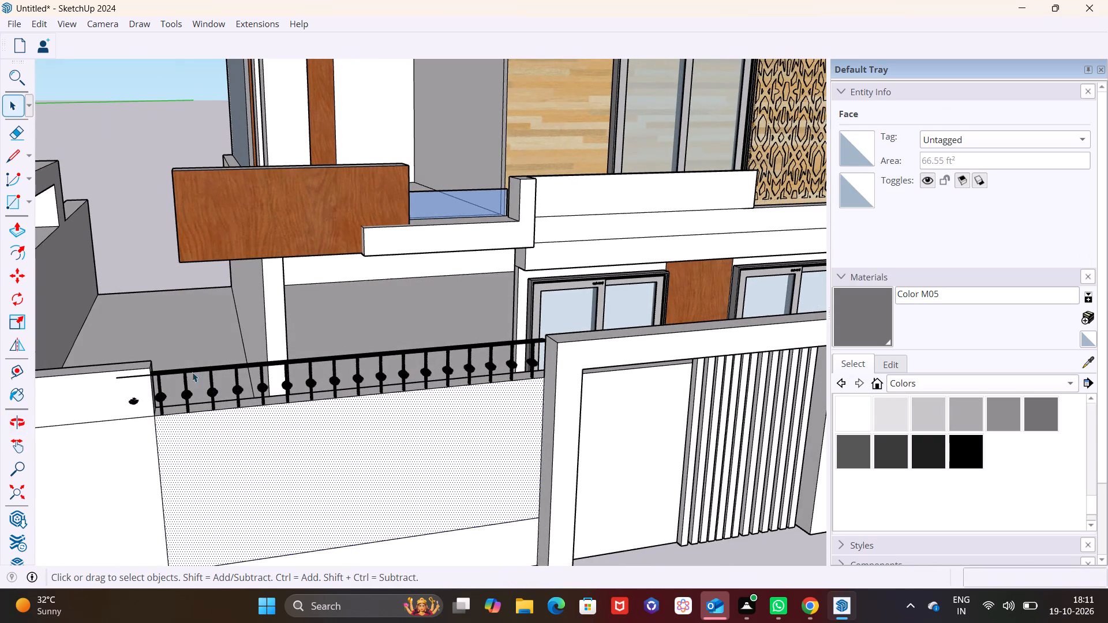
click(187, 397)
click(17, 325)
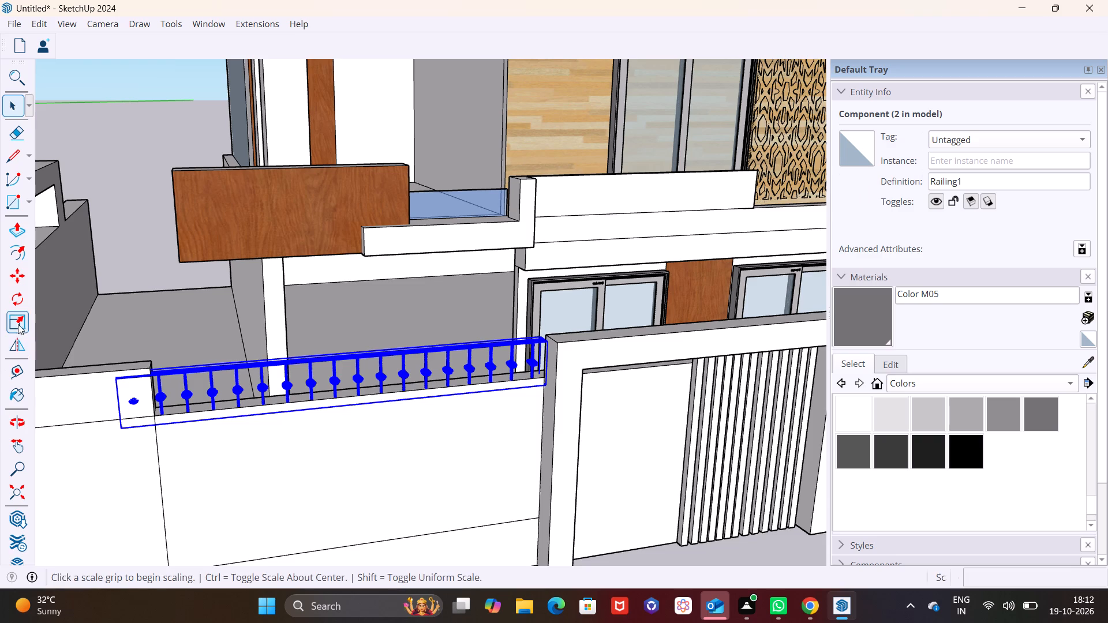
click(122, 403)
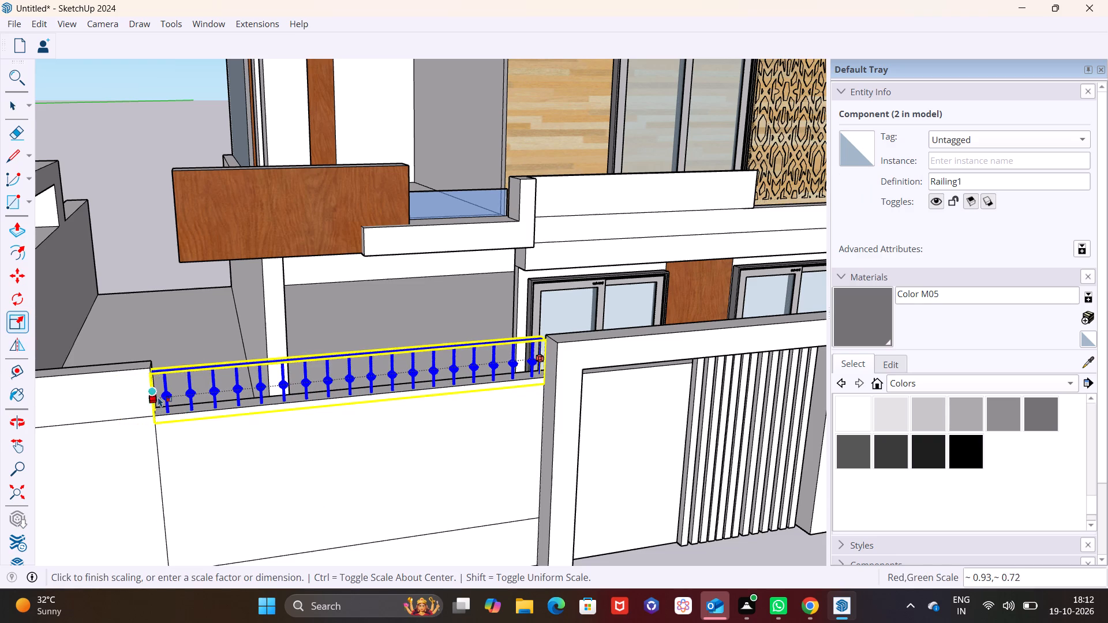
click(161, 397)
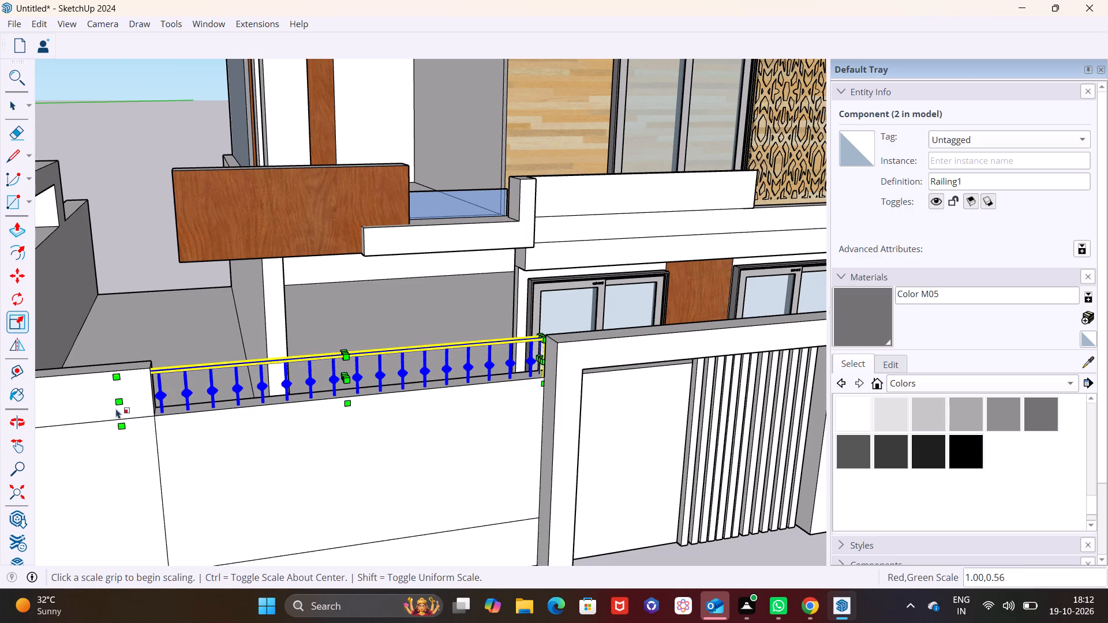
middle_drag(121, 398, 327, 400)
scroll(325, 461, up, 1)
click(326, 461)
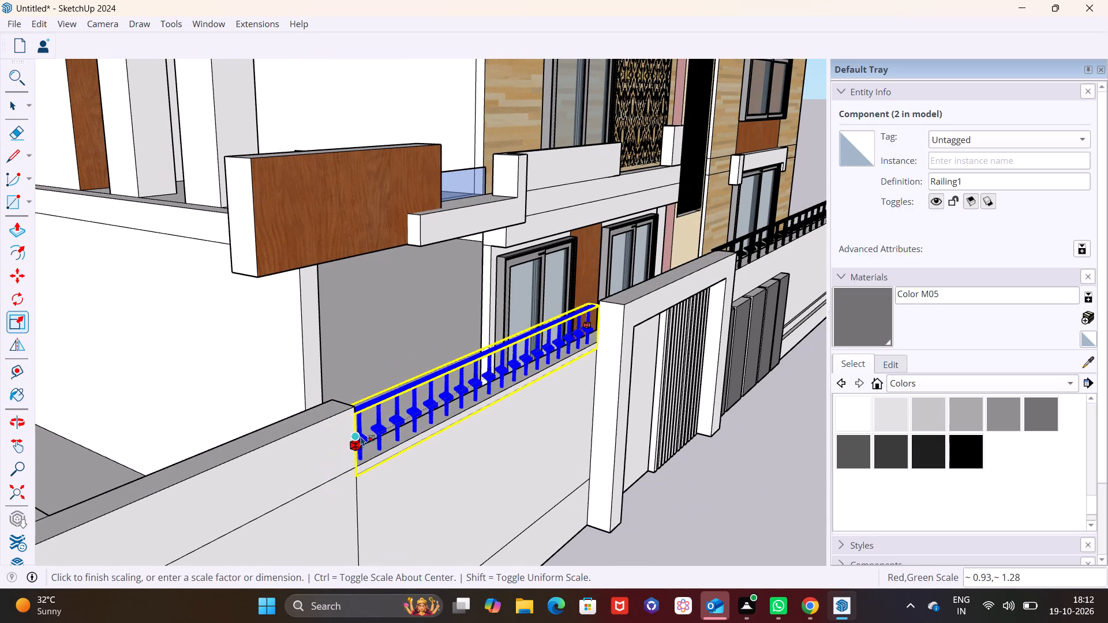
click(356, 437)
key(space)
click(428, 463)
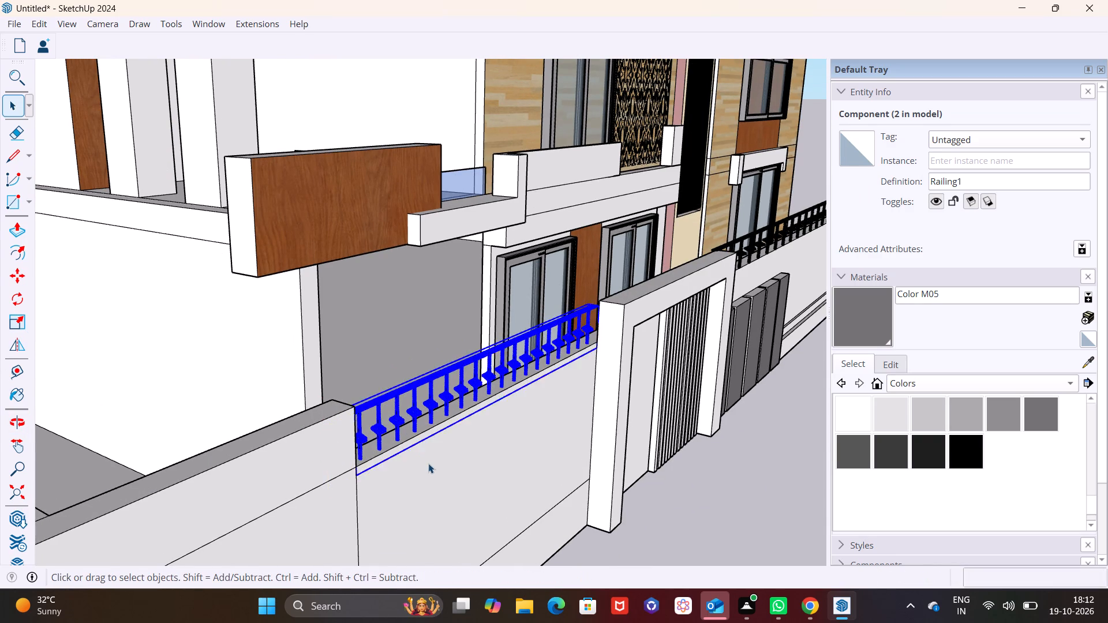
Inspect the whole front elevation, checking both railings and the raised end section along the boundary wall.
scroll(451, 451, down, 6)
scroll(202, 434, down, 1)
middle_drag(643, 465, 285, 415)
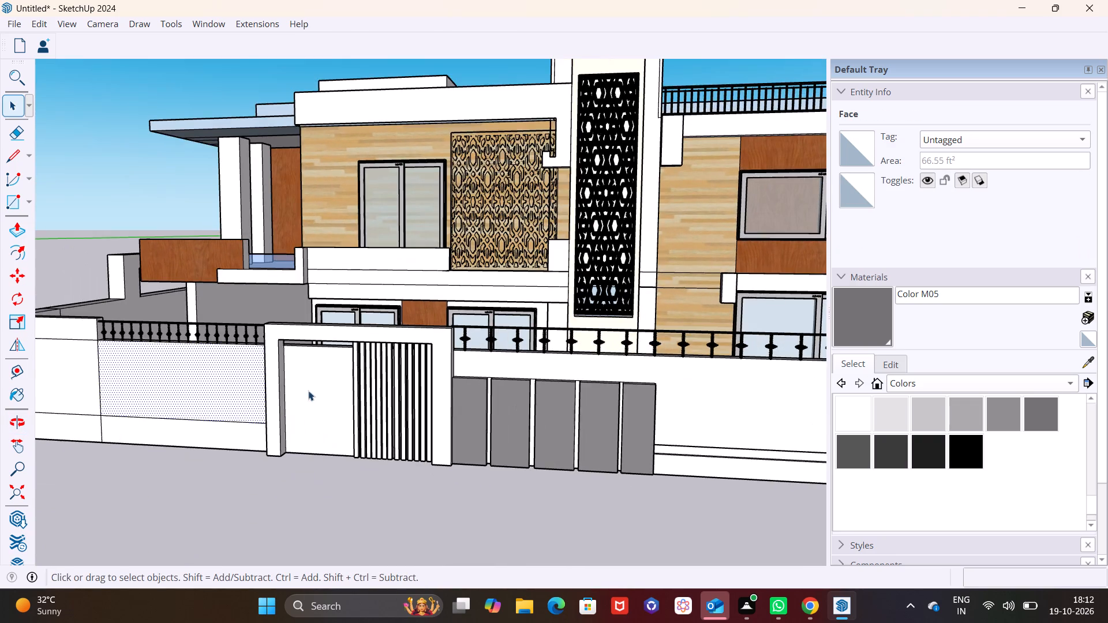
scroll(276, 355, up, 3)
scroll(385, 407, down, 7)
click(450, 480)
scroll(442, 485, down, 2)
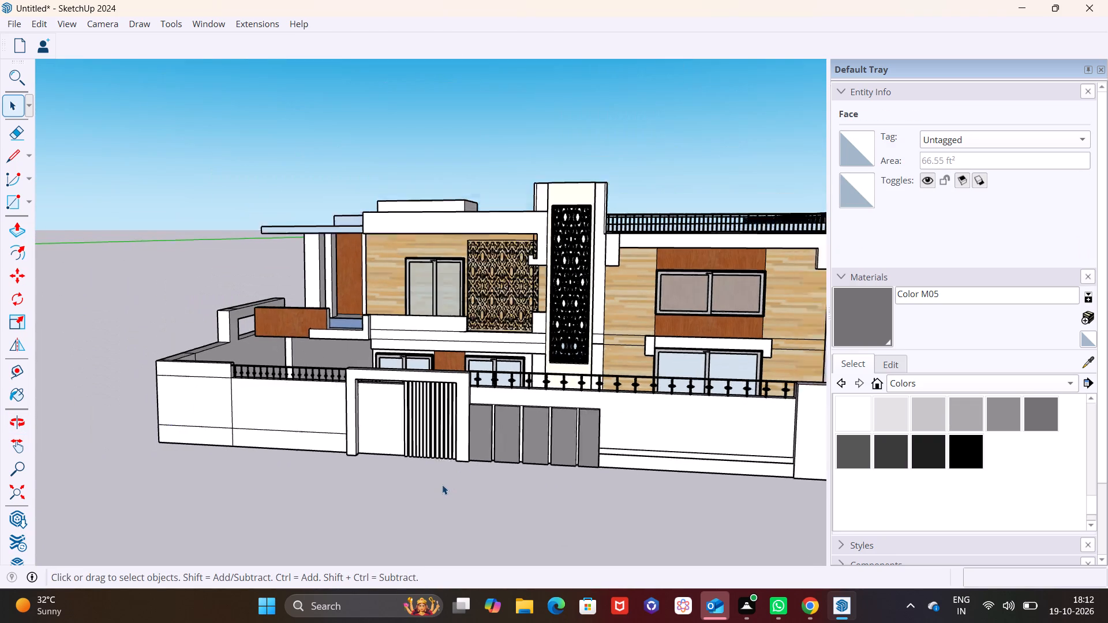
scroll(442, 485, down, 4)
middle_drag(467, 490, 532, 476)
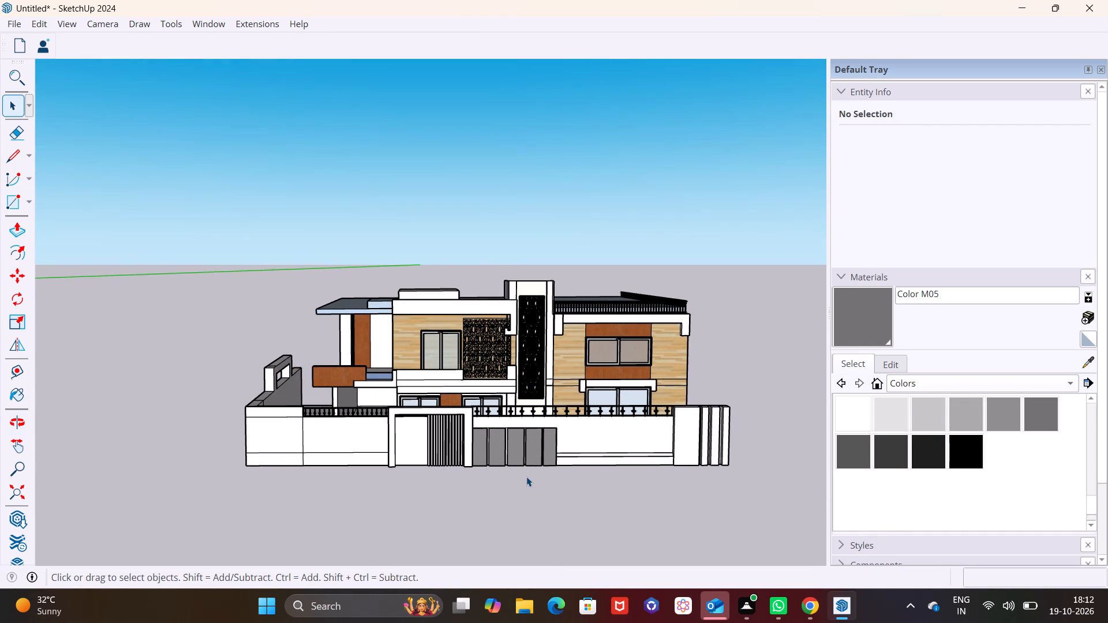
Sample the Wood Floor Light material from the upper-floor facade and paint the gate's solid panel with it.
scroll(486, 455, down, 1)
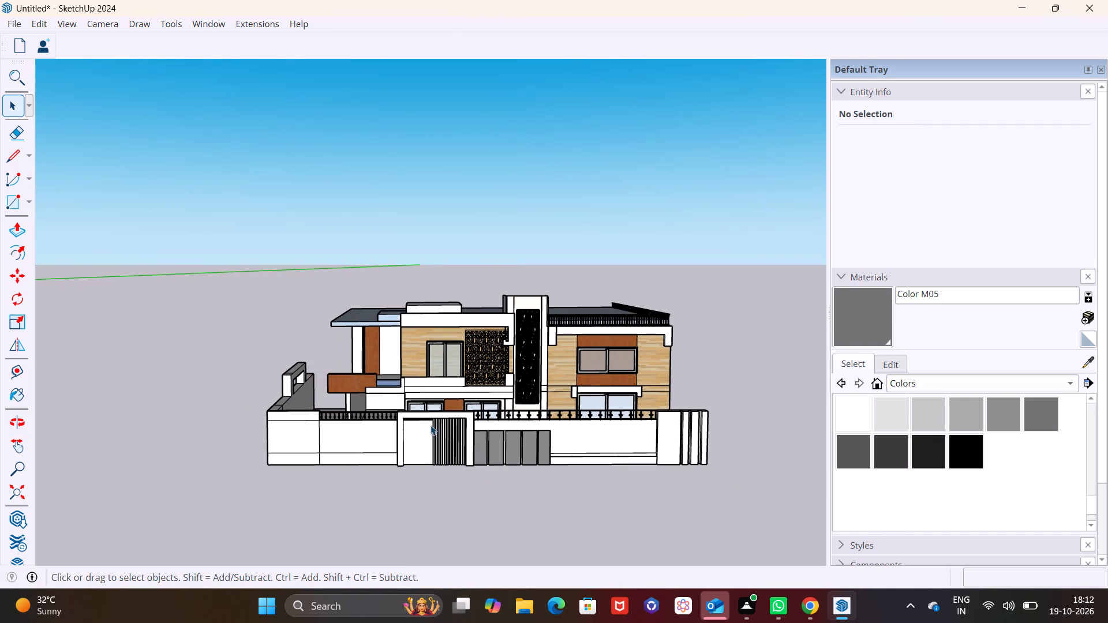
scroll(431, 425, up, 11)
scroll(409, 416, down, 6)
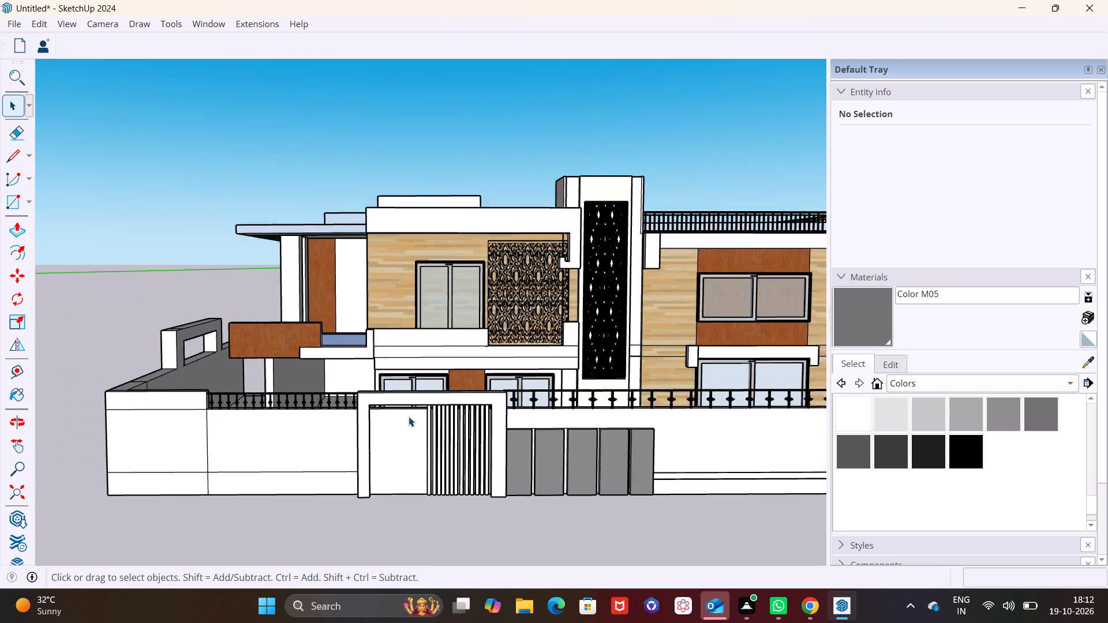
scroll(409, 416, down, 4)
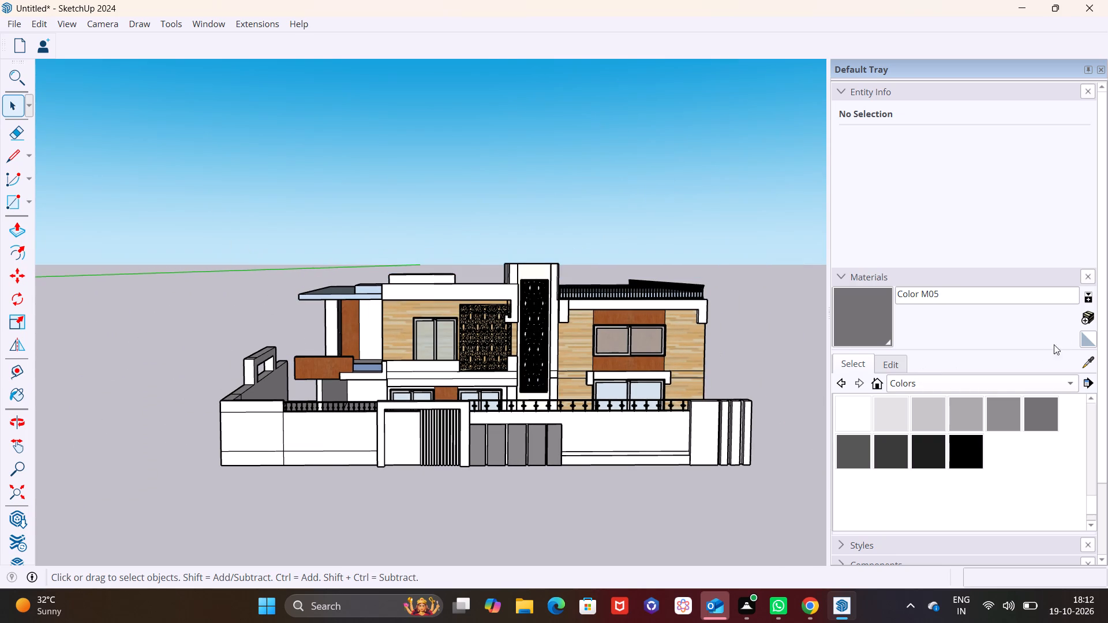
click(1088, 359)
click(391, 321)
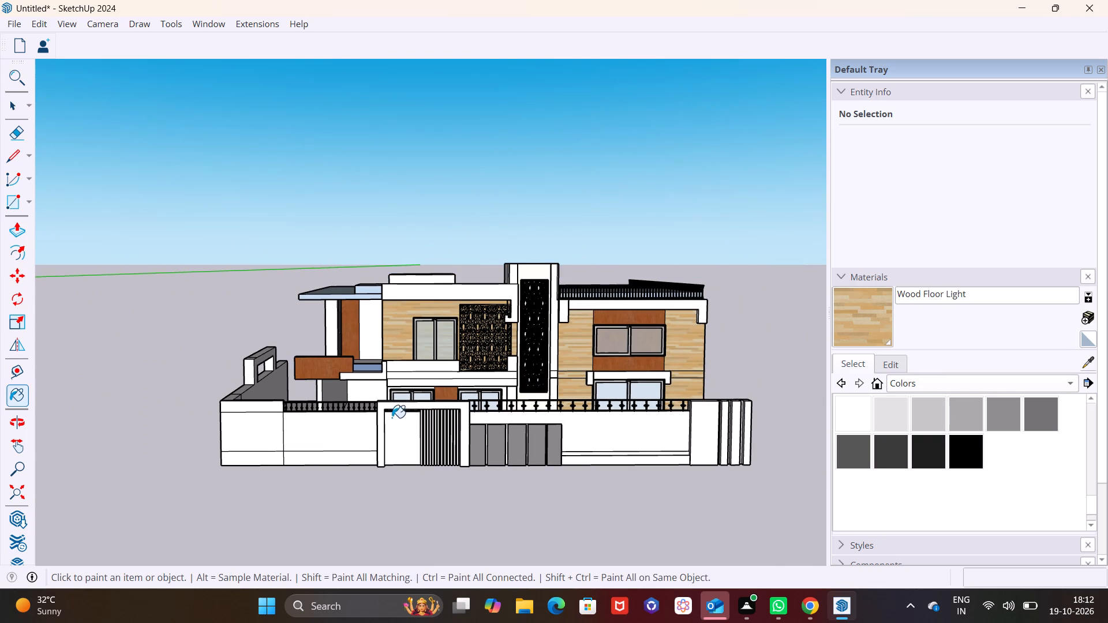
click(398, 431)
Paint the raised end section of the front boundary wall and its vertical fins with Wood Floor Light.
scroll(409, 437, down, 2)
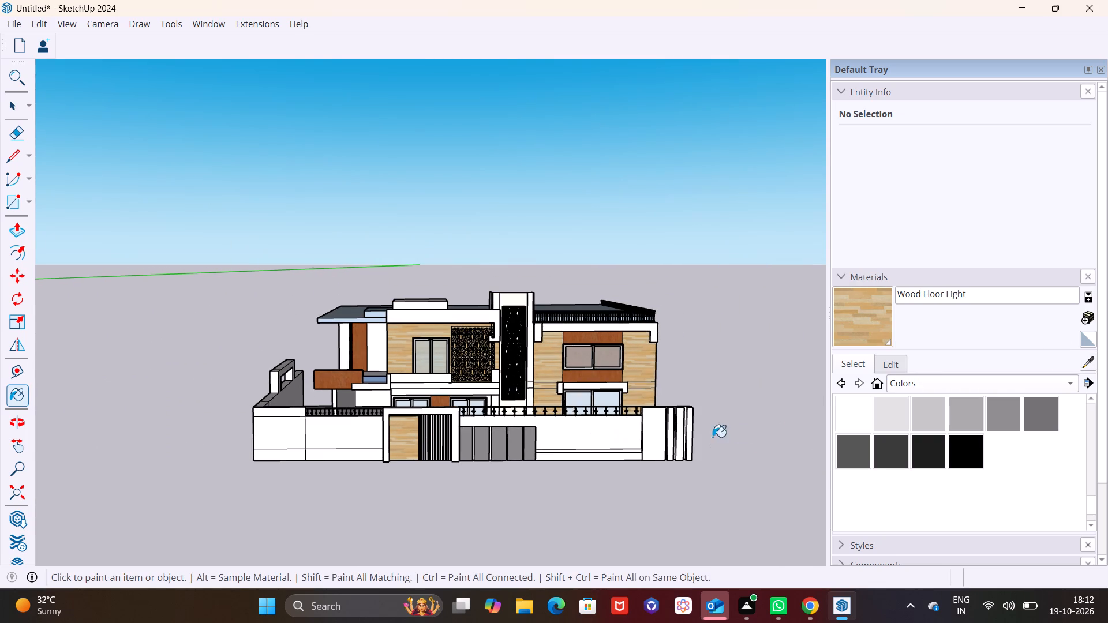
click(646, 435)
click(669, 426)
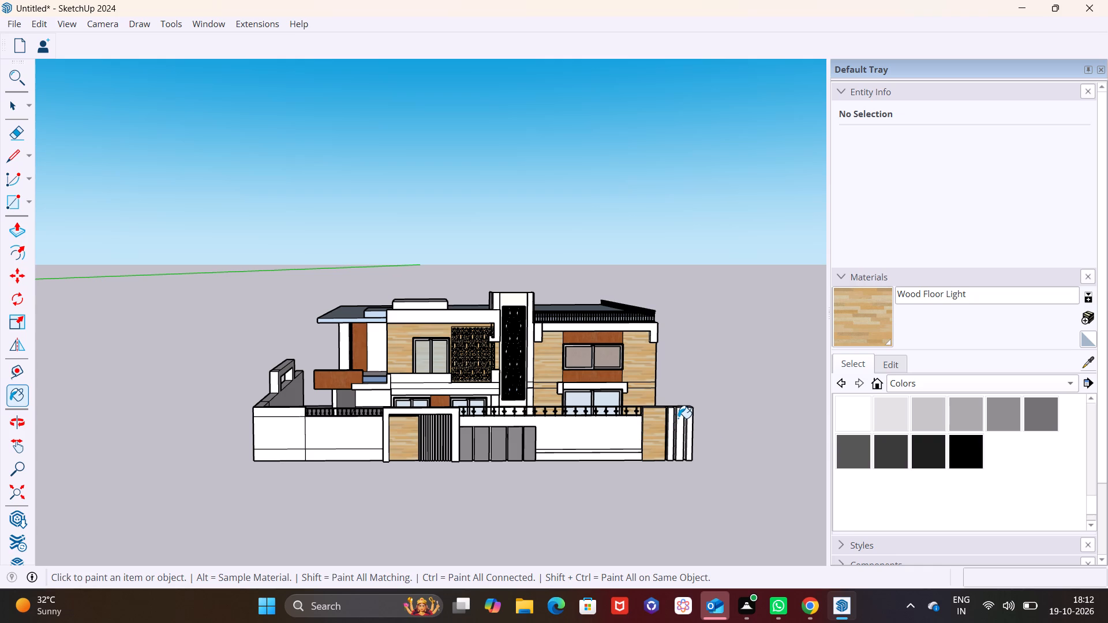
click(678, 418)
scroll(679, 417, up, 7)
click(680, 426)
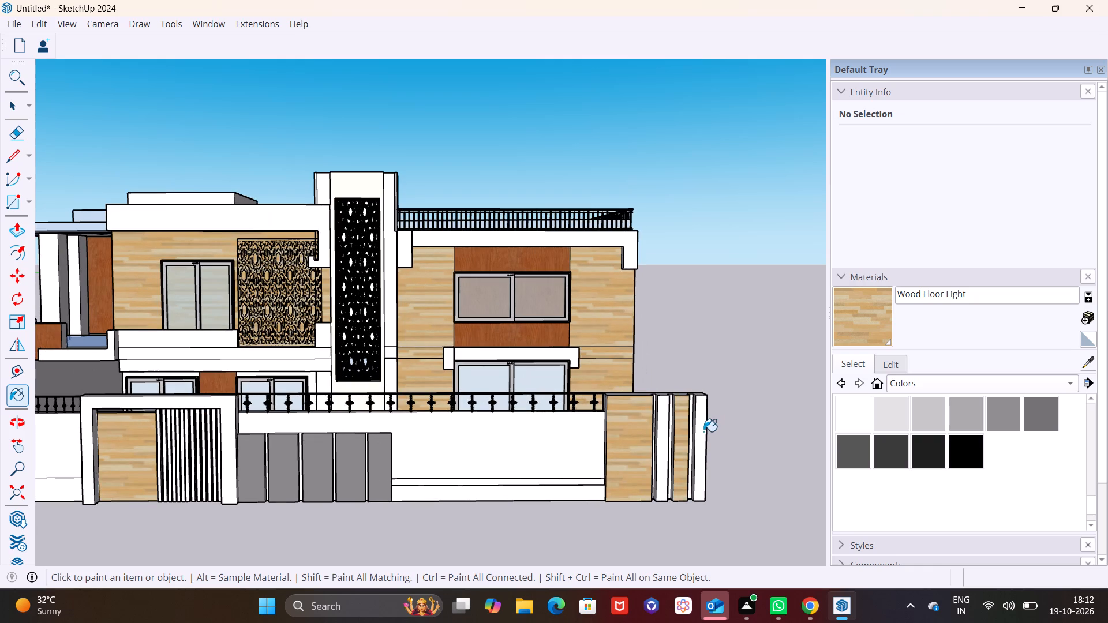
click(703, 431)
click(666, 433)
Inspect the painted front elevation, checking the boundary wall, the gate and the raised end section from several angles.
scroll(652, 433, down, 3)
scroll(521, 456, down, 1)
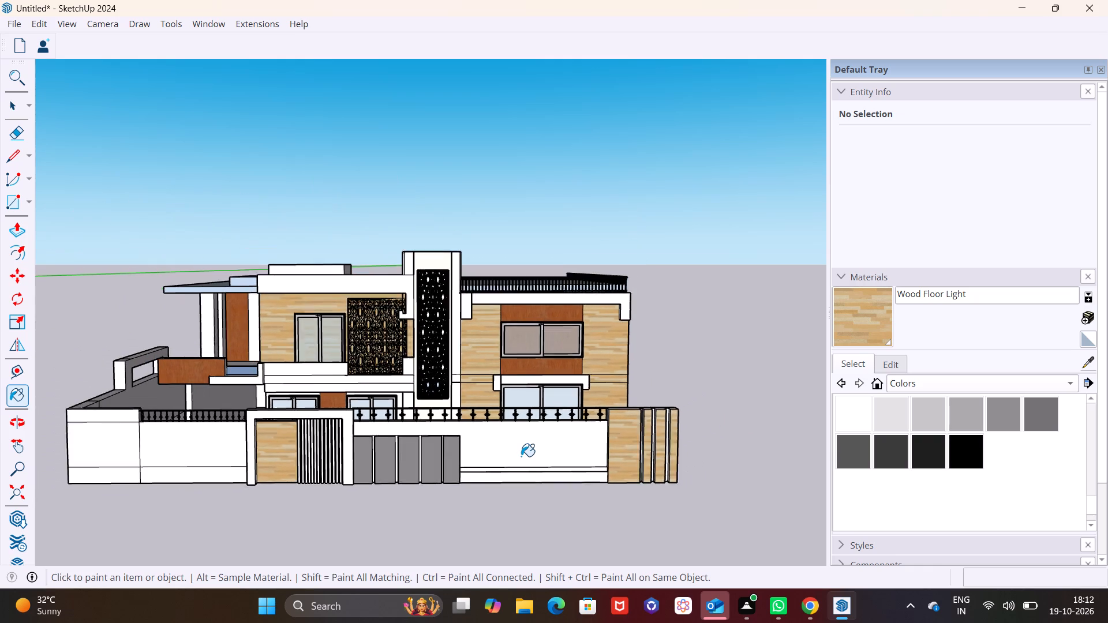
scroll(521, 456, down, 2)
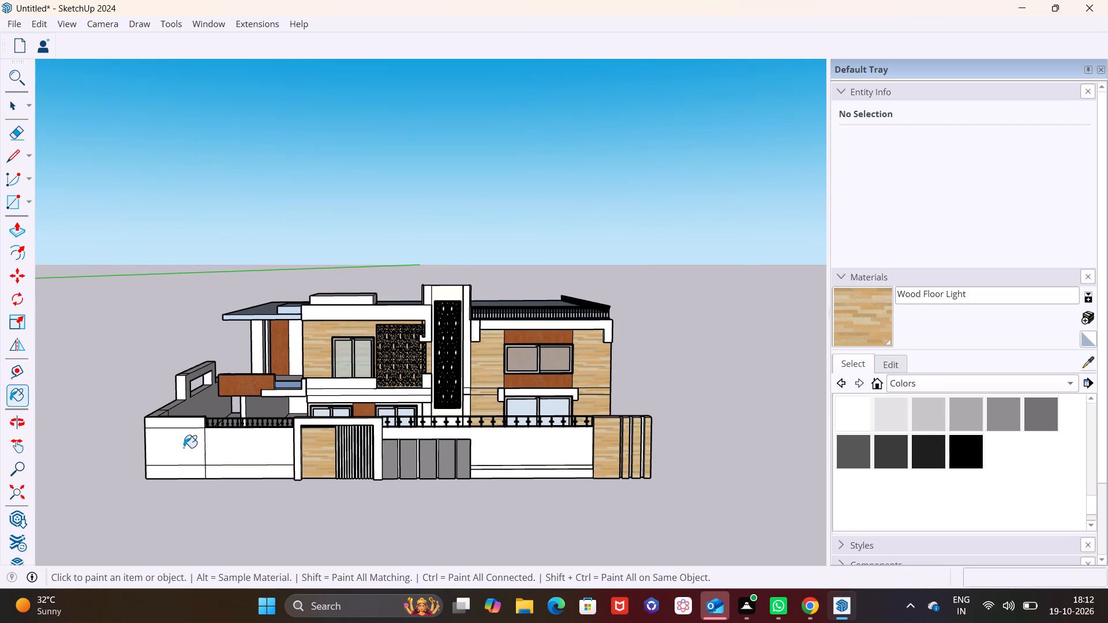
scroll(186, 446, up, 3)
scroll(324, 478, up, 2)
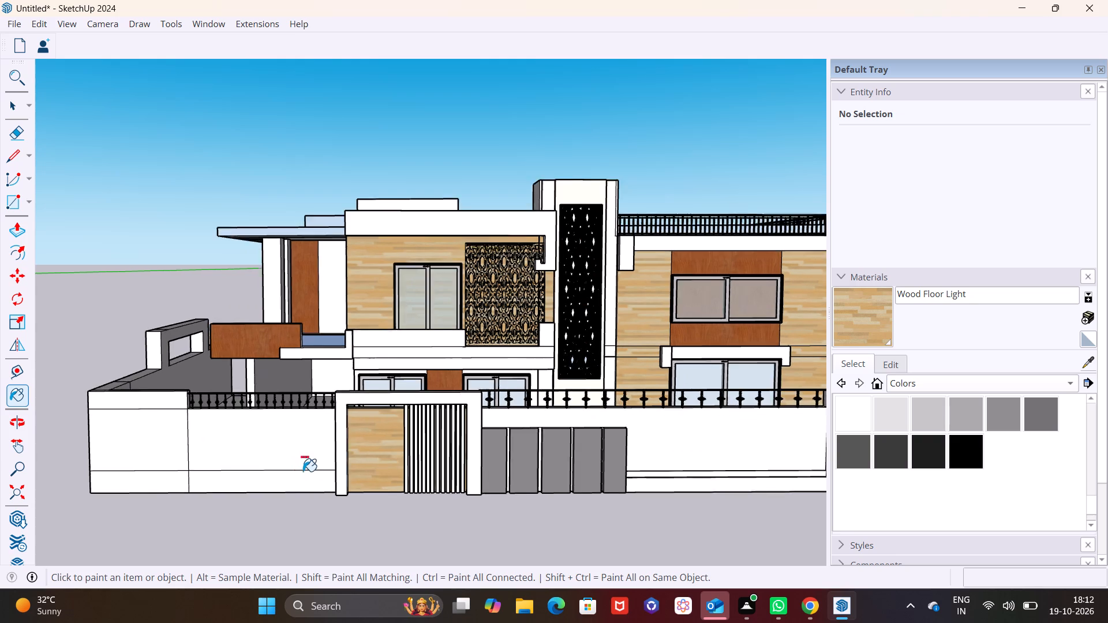
ctrl+middle_drag(303, 471, 222, 507)
scroll(324, 512, up, 2)
shift+middle_drag(432, 477, 173, 476)
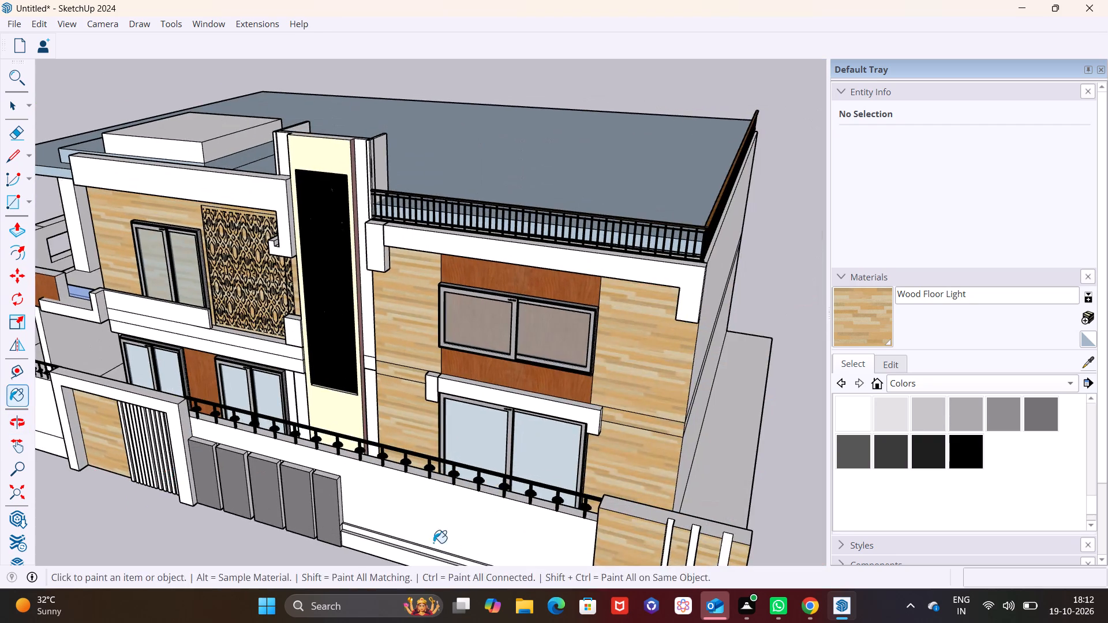
middle_drag(464, 544, 591, 443)
scroll(548, 504, up, 1)
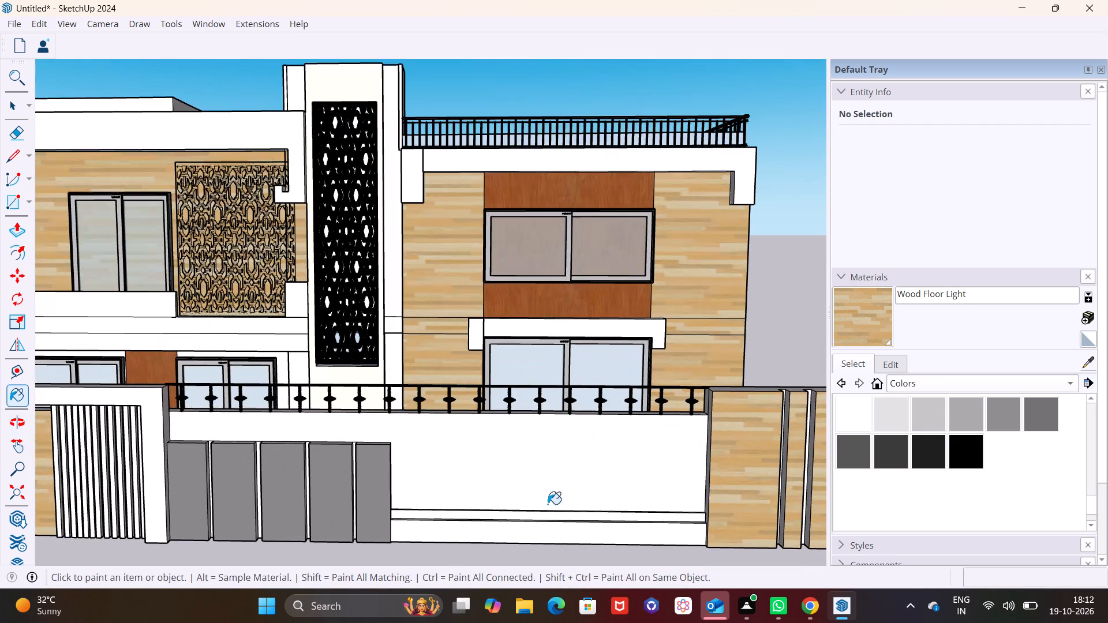
scroll(548, 504, up, 1)
scroll(548, 504, down, 3)
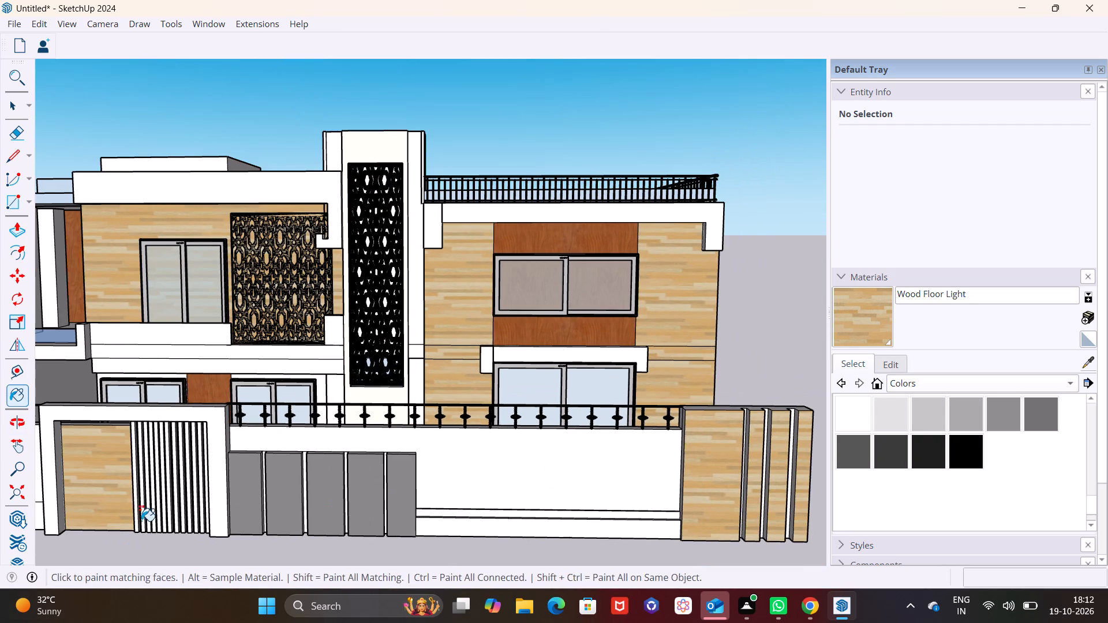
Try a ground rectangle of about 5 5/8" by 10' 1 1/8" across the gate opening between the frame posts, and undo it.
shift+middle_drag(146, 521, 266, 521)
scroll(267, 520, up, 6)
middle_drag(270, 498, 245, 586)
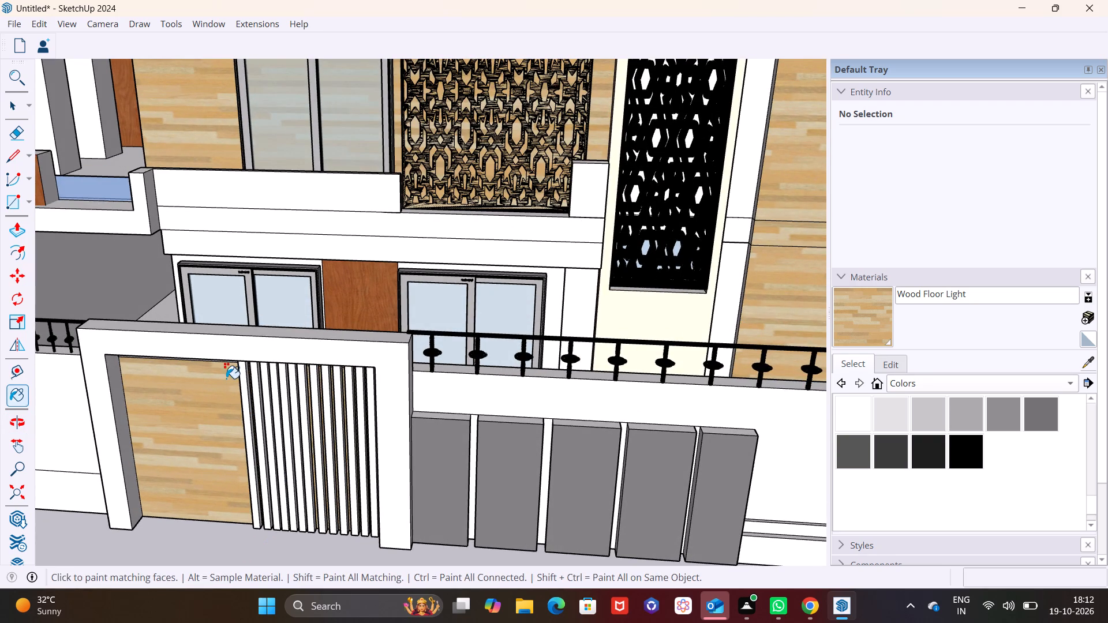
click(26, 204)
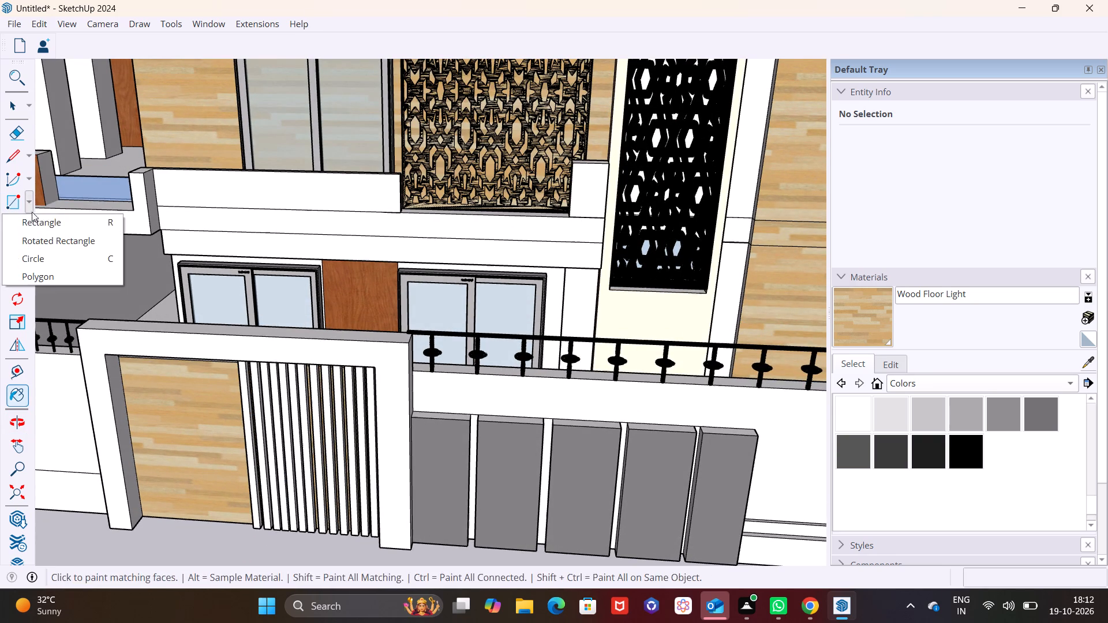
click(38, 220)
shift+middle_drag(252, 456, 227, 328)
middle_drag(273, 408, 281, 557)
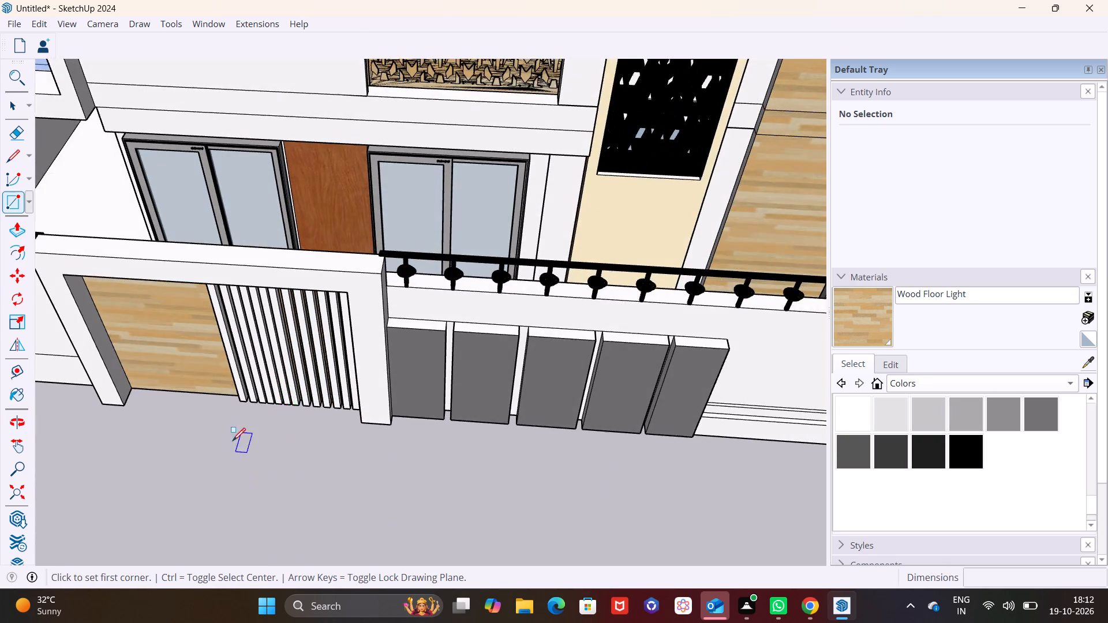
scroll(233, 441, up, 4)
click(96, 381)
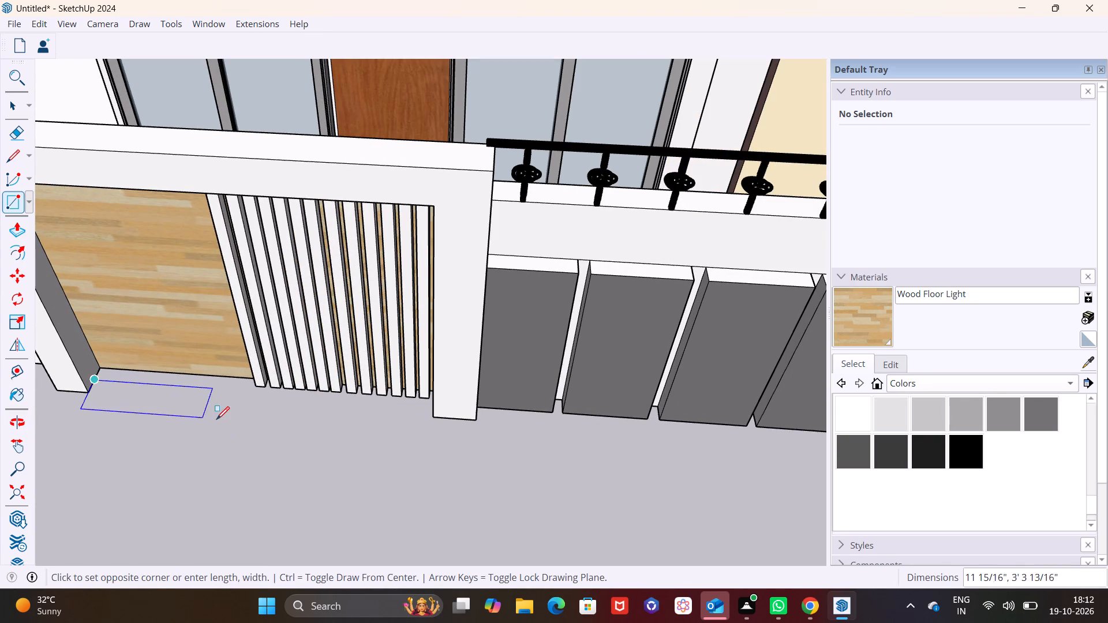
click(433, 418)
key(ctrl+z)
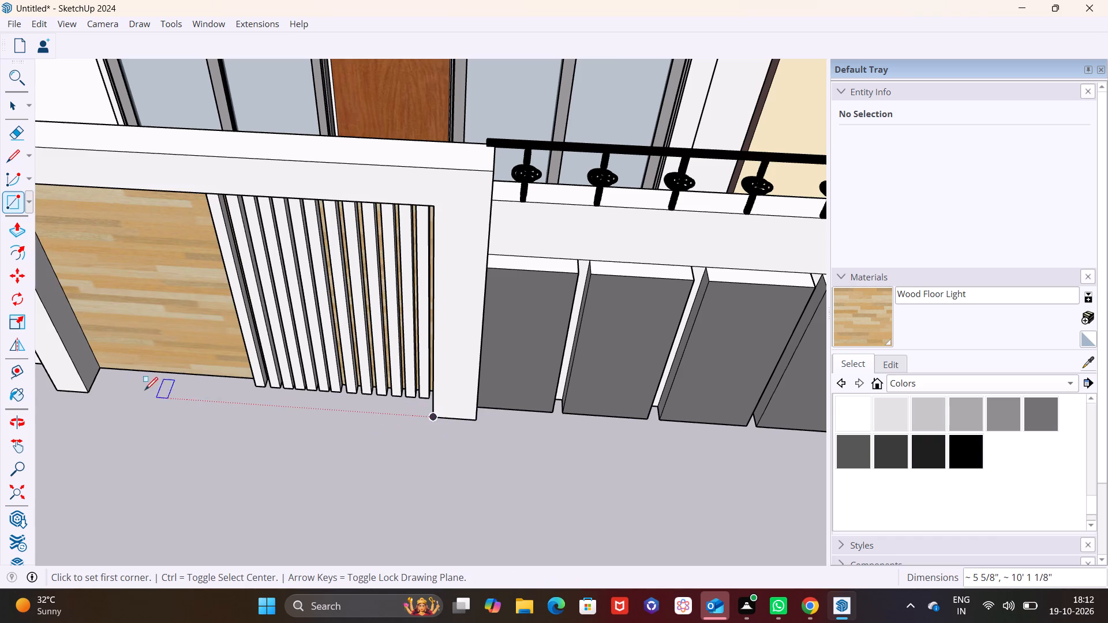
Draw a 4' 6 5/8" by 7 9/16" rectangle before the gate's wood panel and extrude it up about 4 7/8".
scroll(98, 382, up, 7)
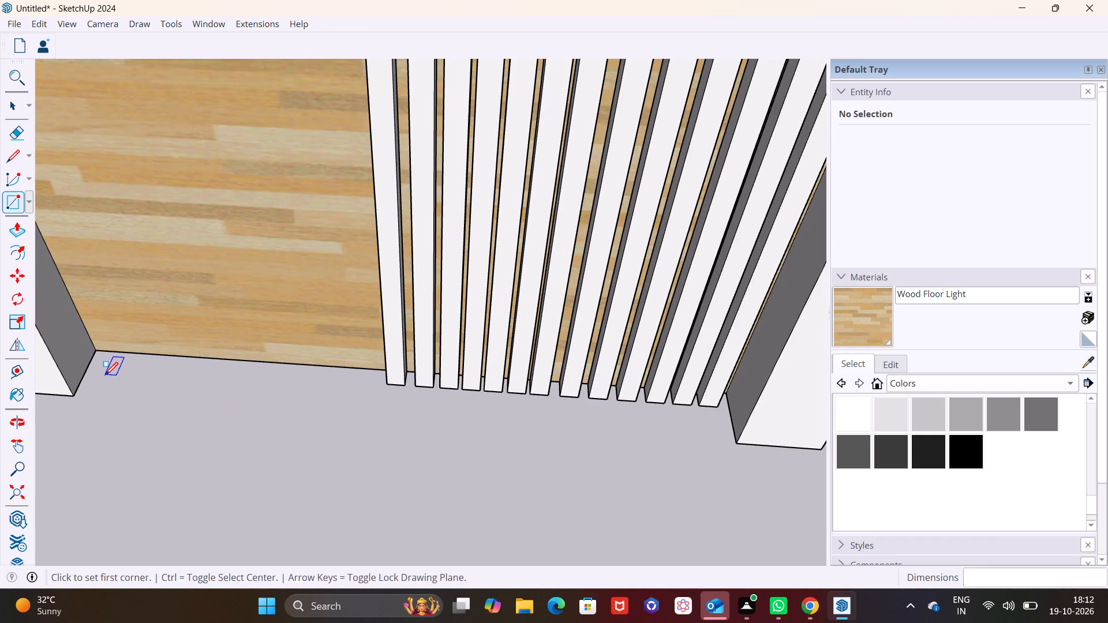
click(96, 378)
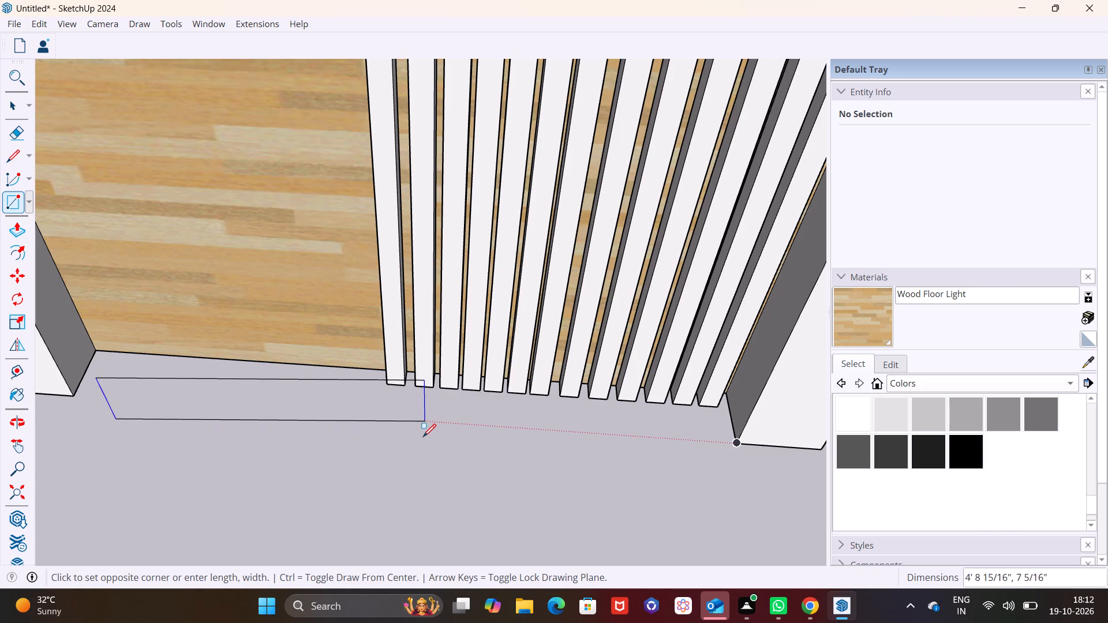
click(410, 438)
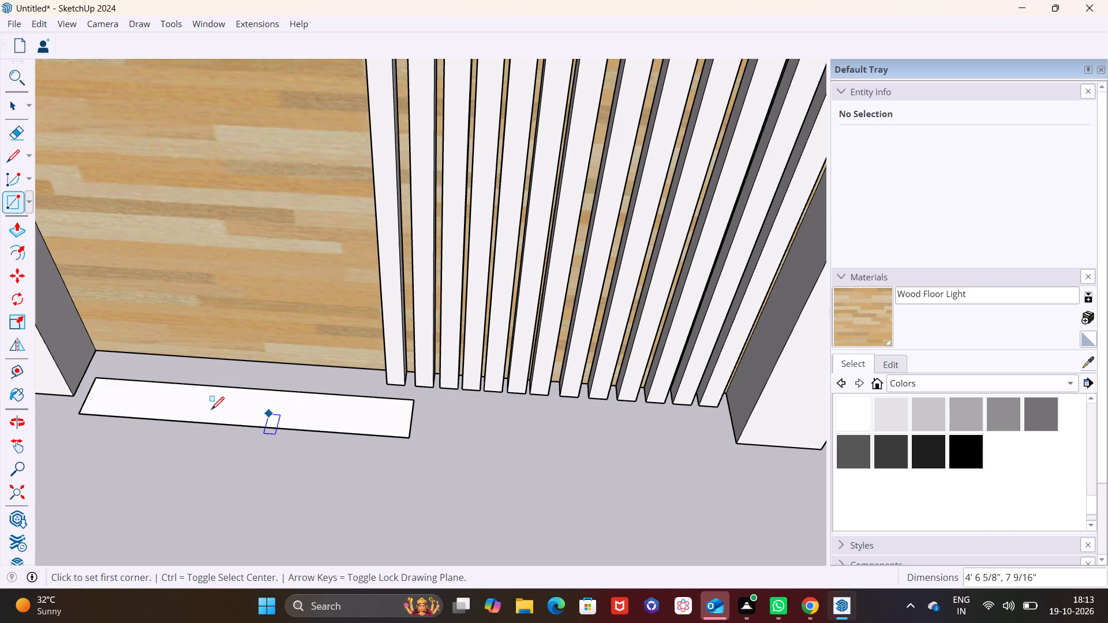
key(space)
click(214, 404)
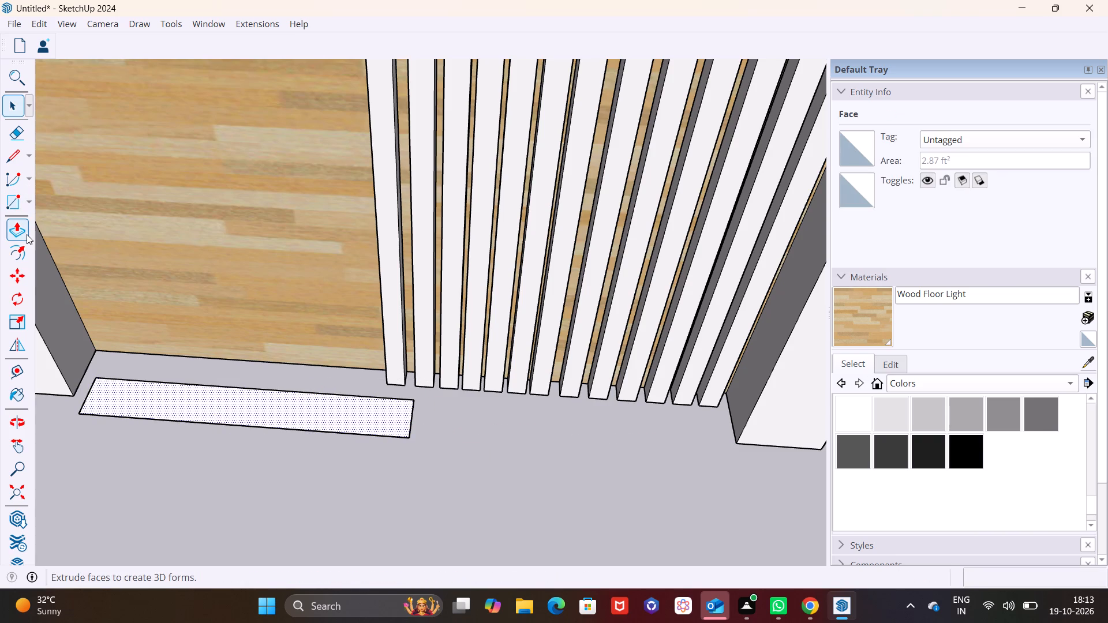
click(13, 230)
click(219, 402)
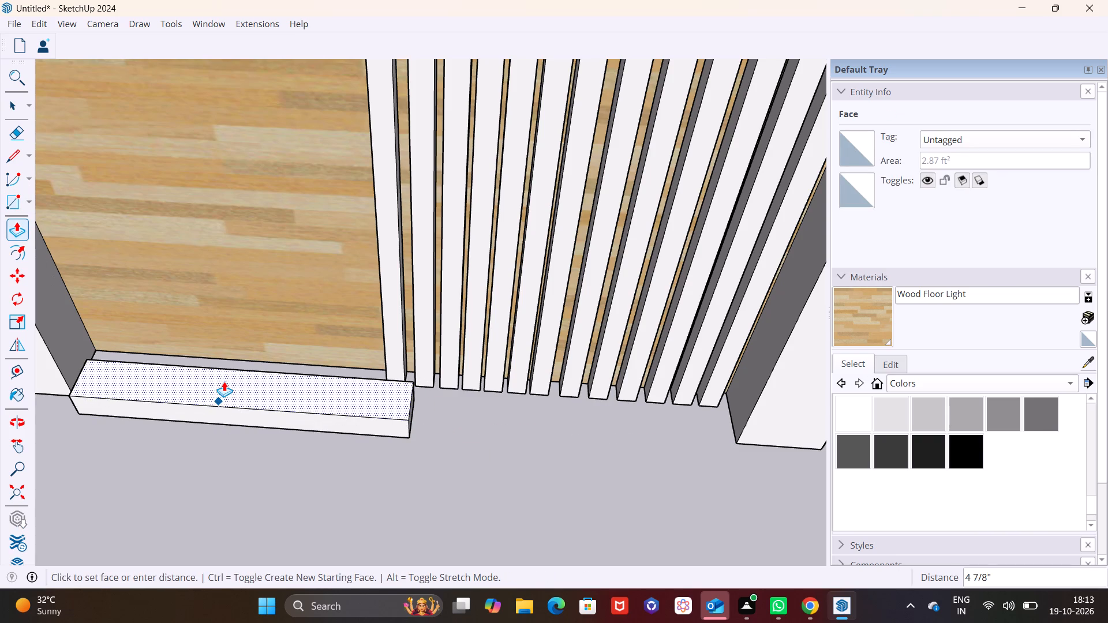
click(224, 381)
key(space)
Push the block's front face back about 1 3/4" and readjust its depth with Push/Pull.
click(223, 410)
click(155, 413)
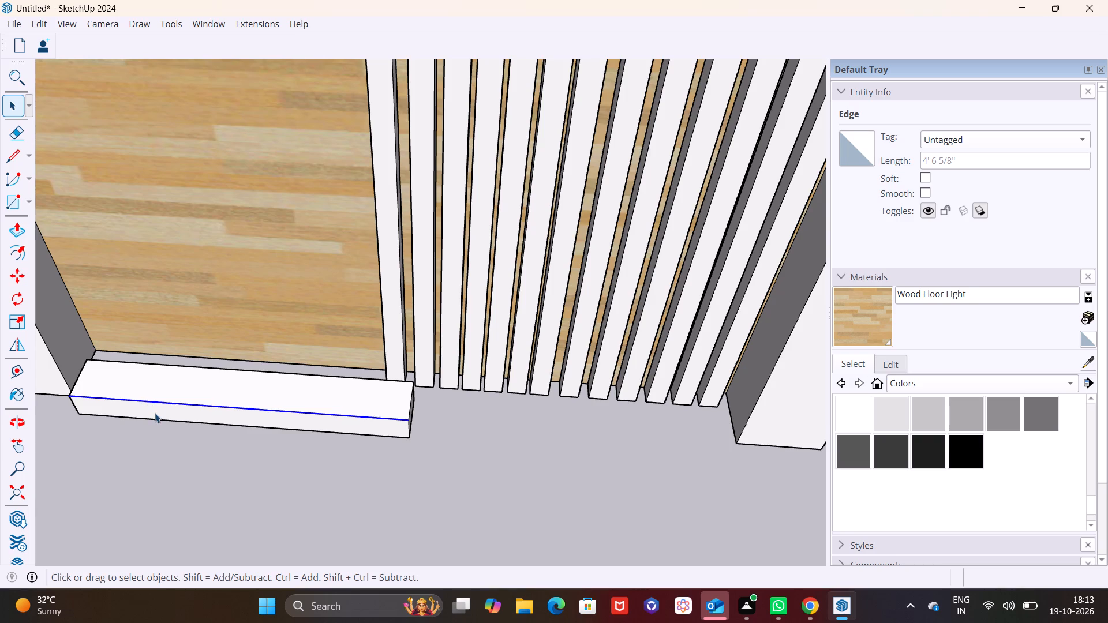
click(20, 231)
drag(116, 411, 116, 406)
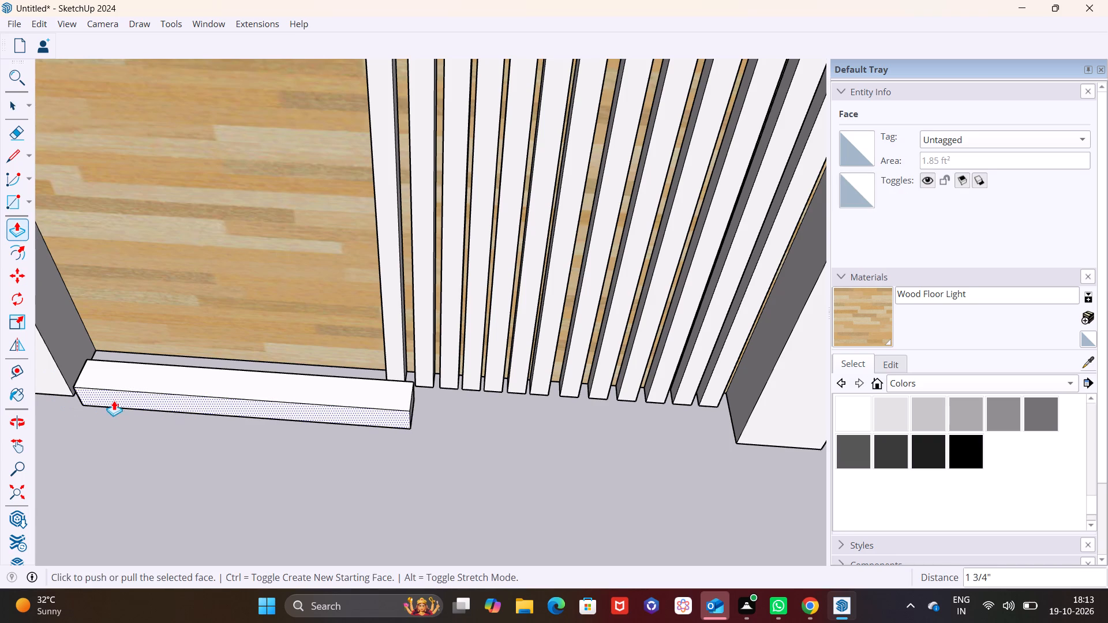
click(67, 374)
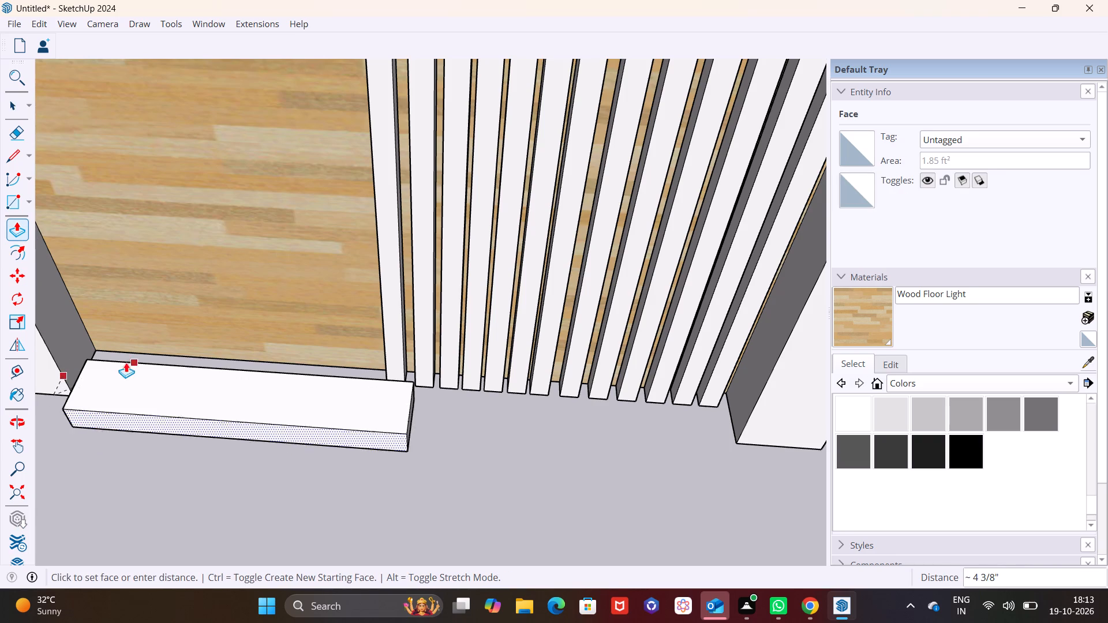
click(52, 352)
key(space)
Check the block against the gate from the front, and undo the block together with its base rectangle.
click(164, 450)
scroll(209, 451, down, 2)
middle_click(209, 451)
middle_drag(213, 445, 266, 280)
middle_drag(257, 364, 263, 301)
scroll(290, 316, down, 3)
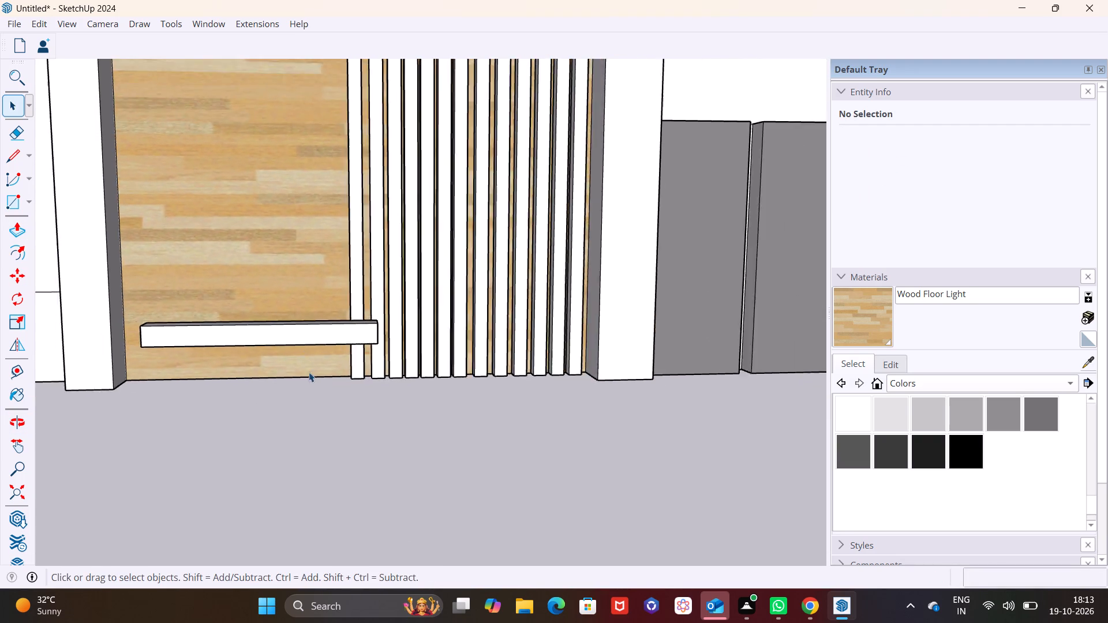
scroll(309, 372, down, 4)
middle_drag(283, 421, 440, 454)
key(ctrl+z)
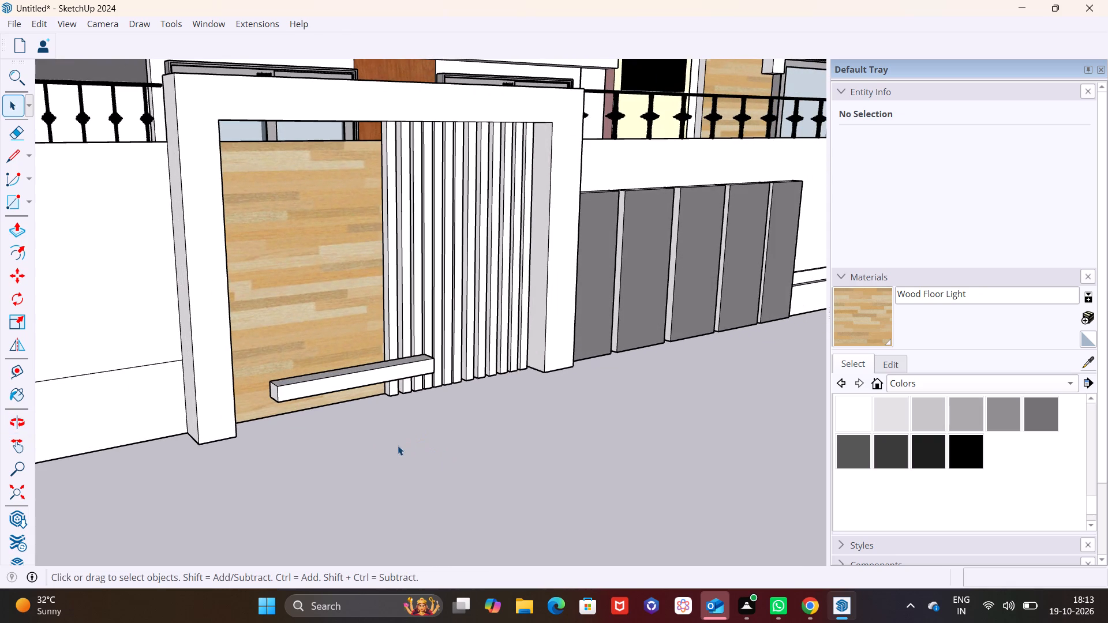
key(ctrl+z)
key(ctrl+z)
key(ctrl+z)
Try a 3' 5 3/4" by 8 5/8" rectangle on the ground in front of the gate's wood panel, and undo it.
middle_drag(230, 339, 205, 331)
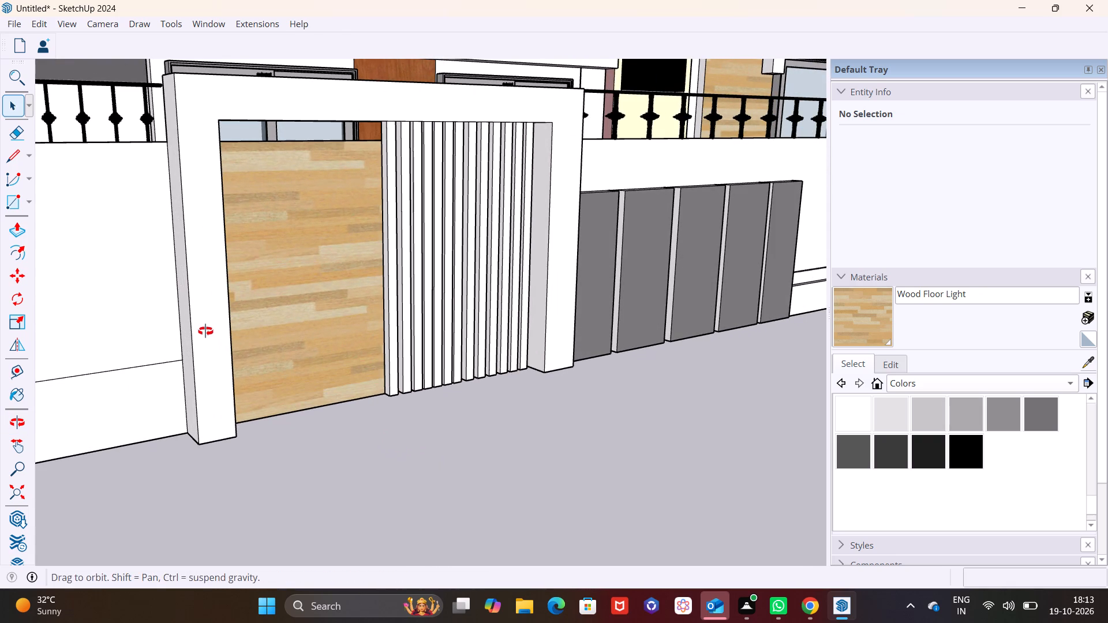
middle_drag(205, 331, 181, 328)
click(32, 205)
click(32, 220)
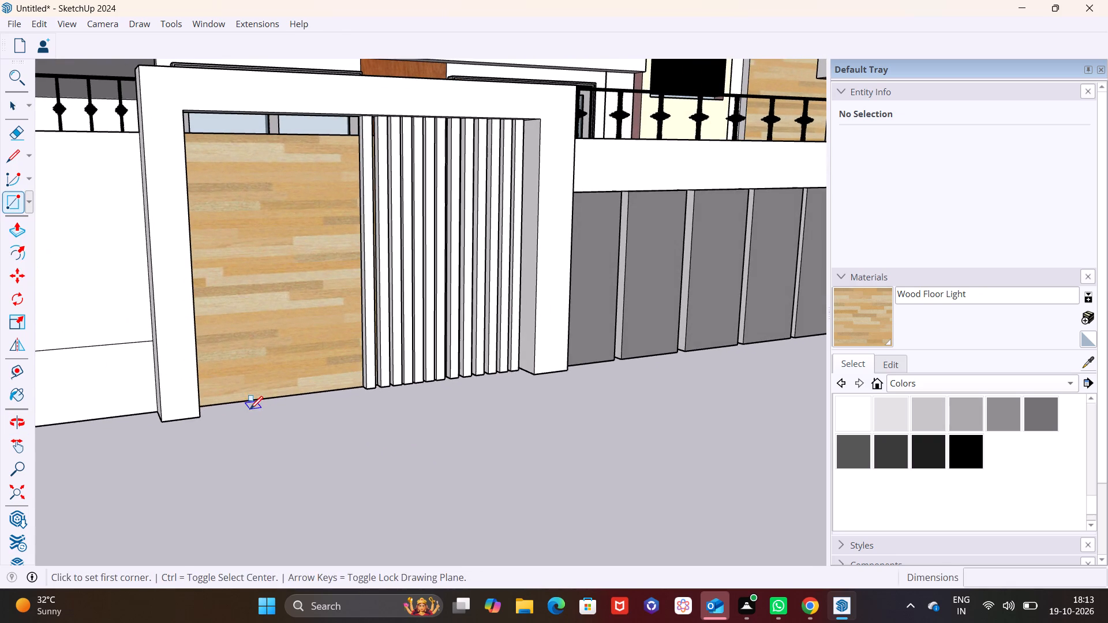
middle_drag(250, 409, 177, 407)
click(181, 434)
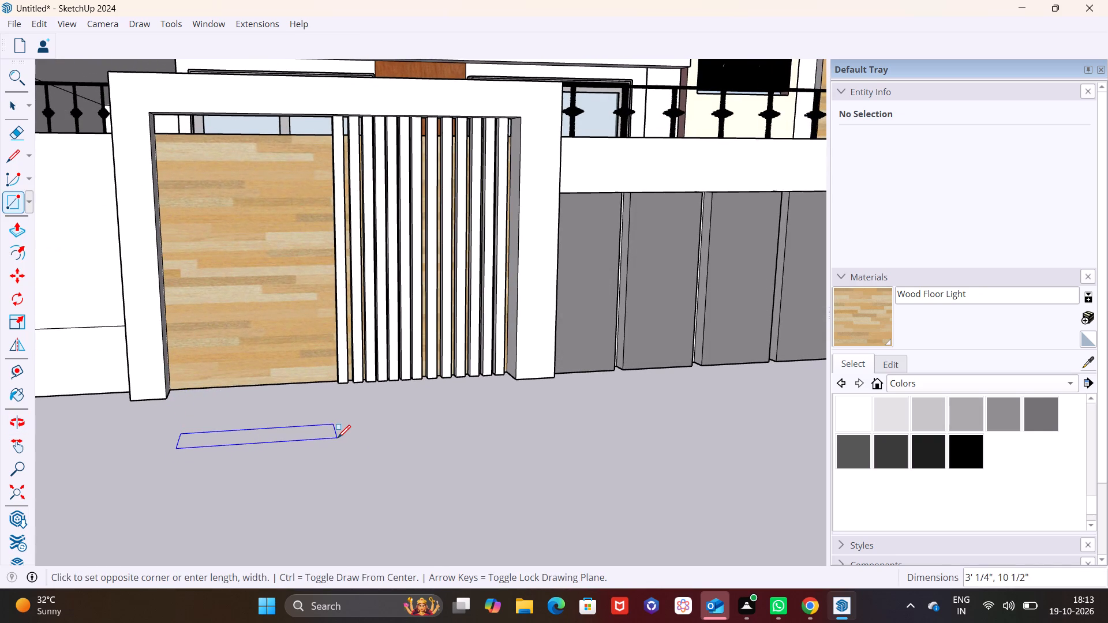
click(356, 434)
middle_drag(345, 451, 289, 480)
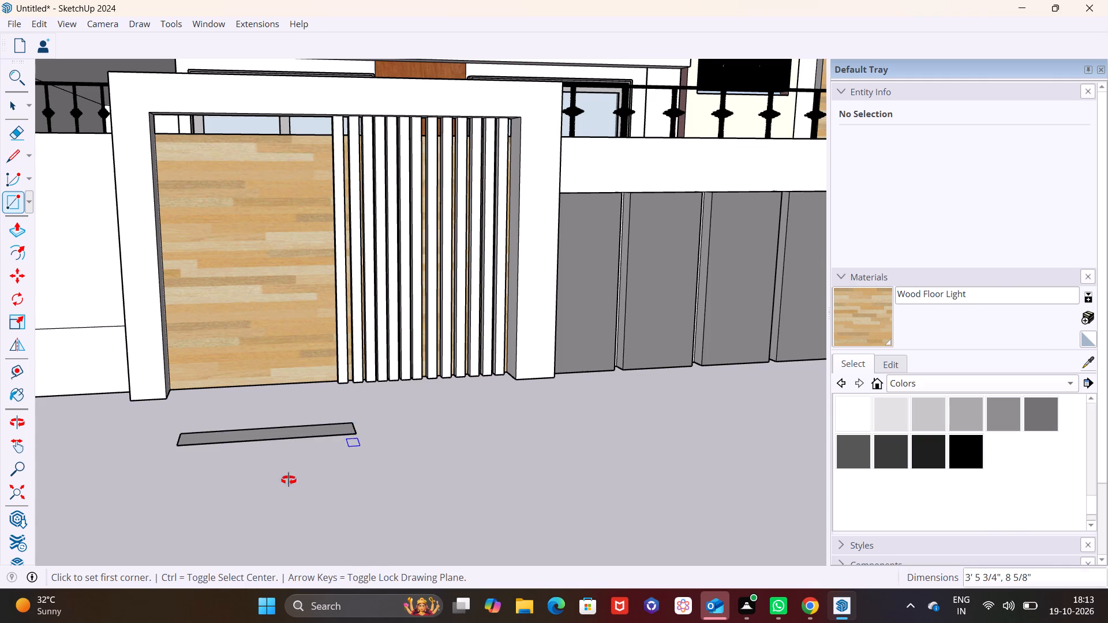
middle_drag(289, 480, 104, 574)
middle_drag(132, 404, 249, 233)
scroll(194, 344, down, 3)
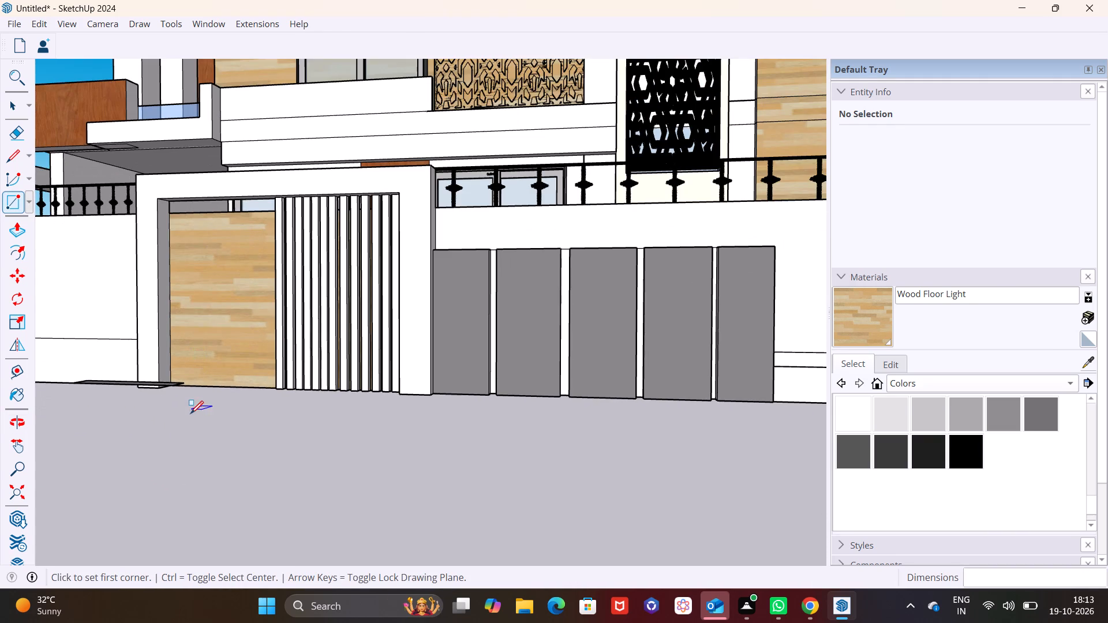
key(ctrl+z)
Draw a square about 9 1/2" per side on the ground against the bottom of the gate's wood panel.
middle_drag(207, 439, 170, 535)
scroll(179, 522, down, 1)
scroll(226, 348, up, 9)
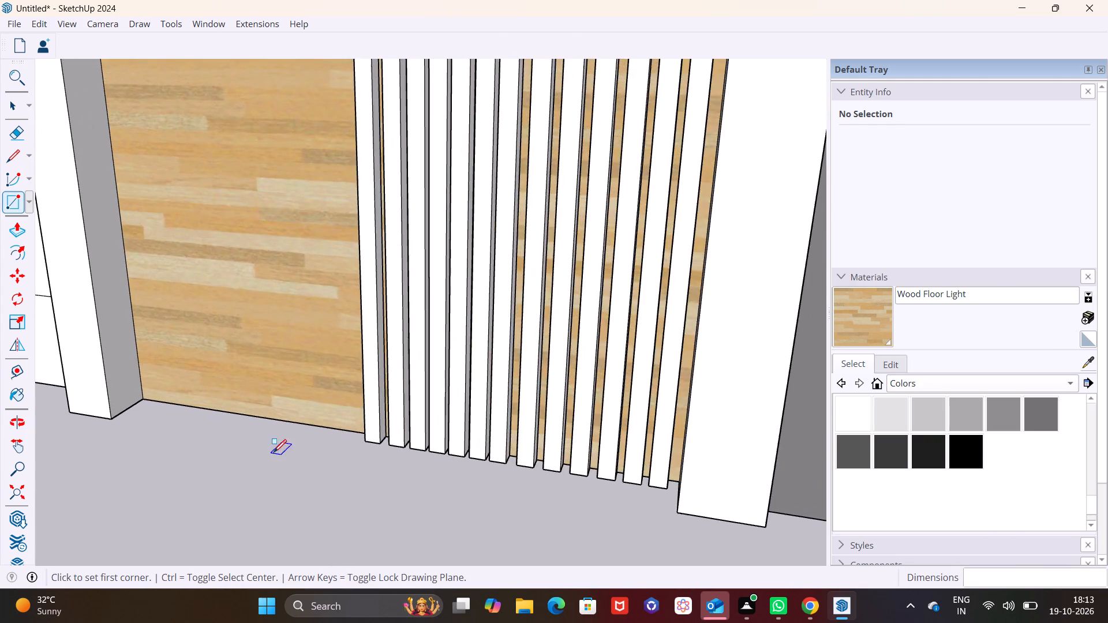
middle_drag(274, 452, 421, 382)
scroll(245, 416, up, 3)
middle_drag(228, 441, 164, 533)
middle_drag(184, 468, 235, 391)
click(28, 200)
click(29, 217)
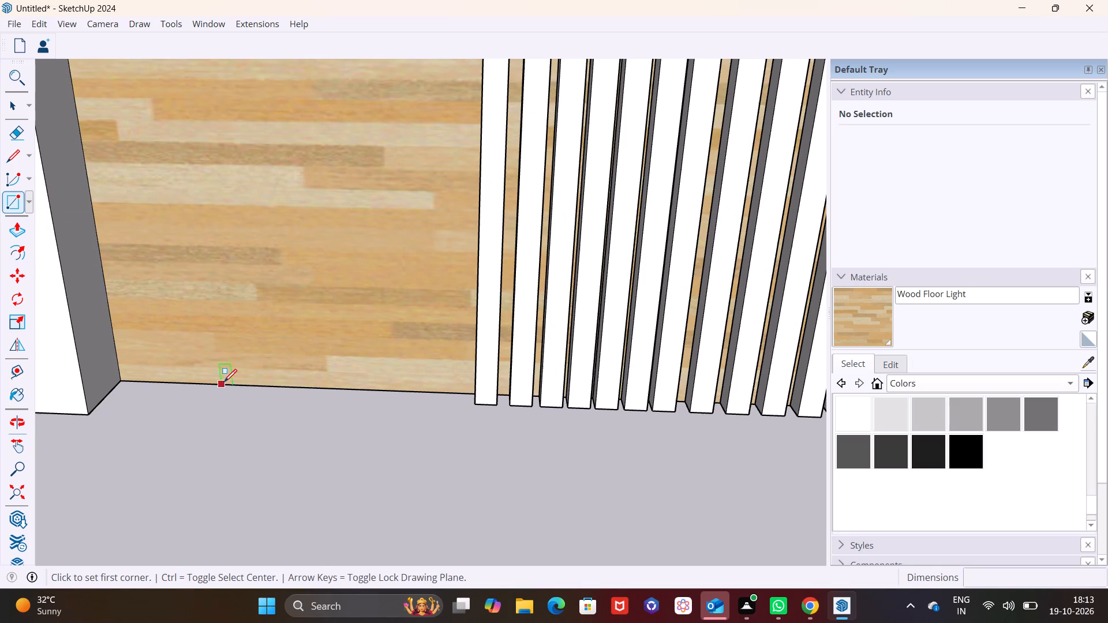
click(224, 385)
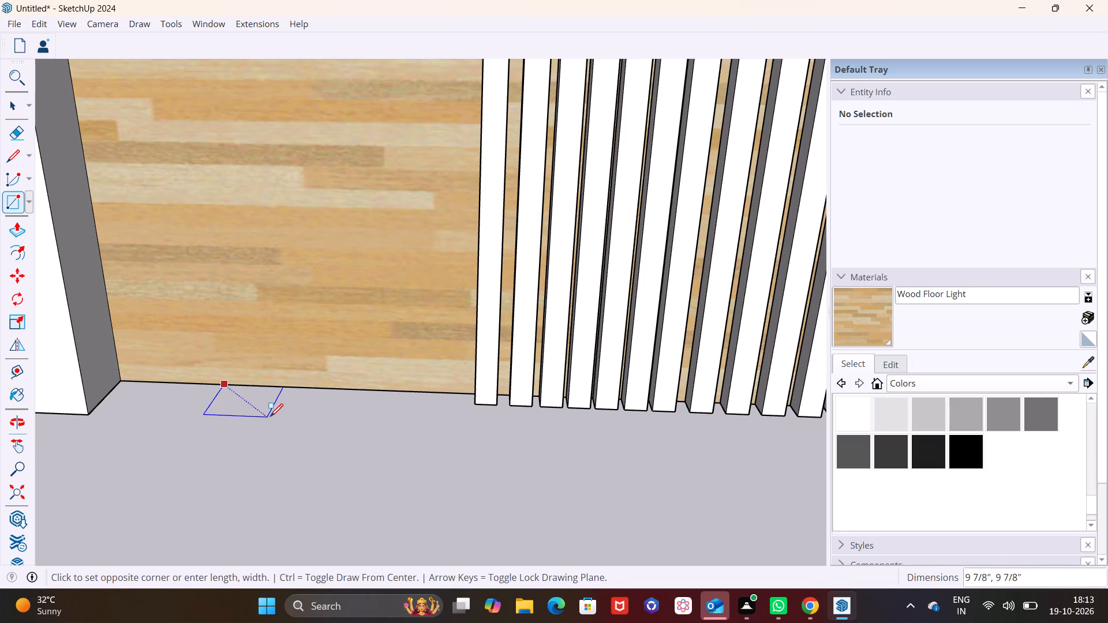
click(272, 414)
key(space)
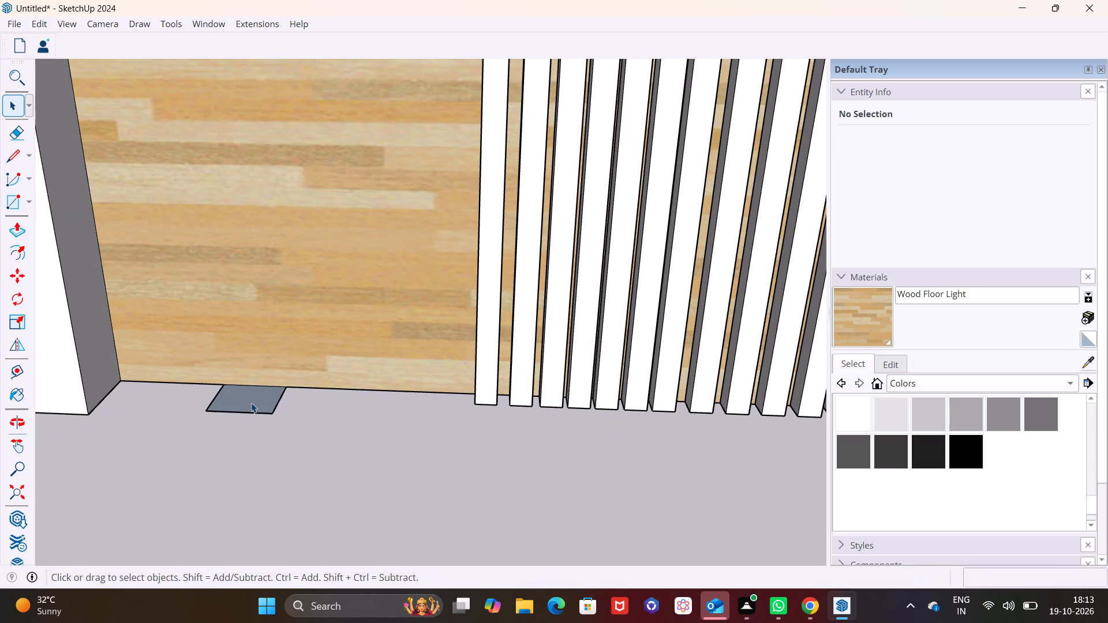
Extrude the small square before the wood panel up about 5 5/16" with Push/Pull.
click(251, 403)
click(10, 227)
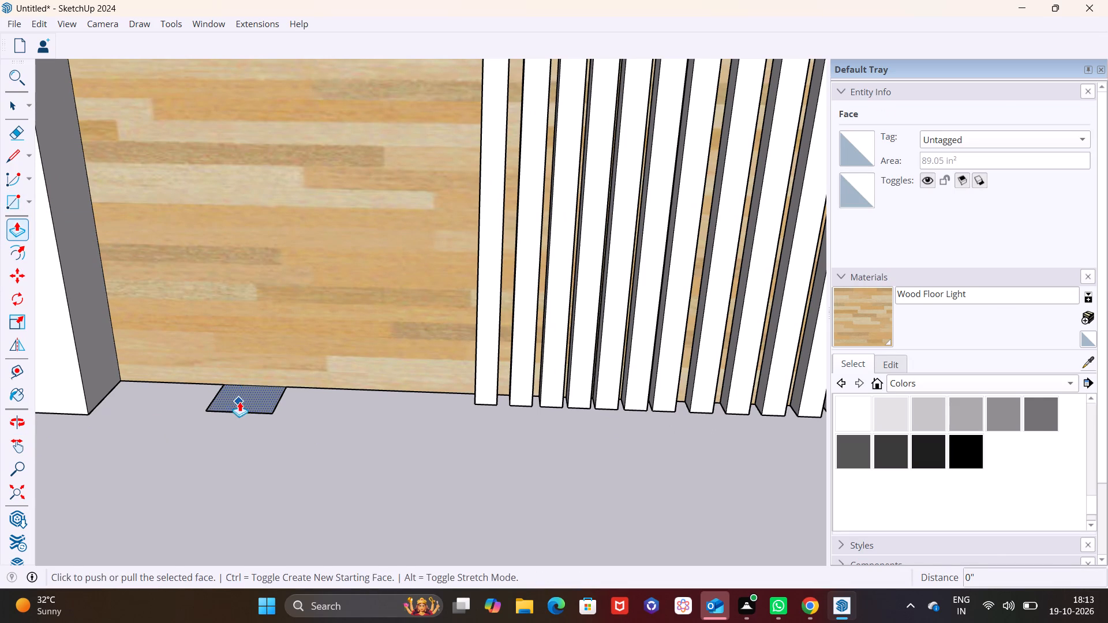
click(239, 401)
click(239, 391)
click(237, 395)
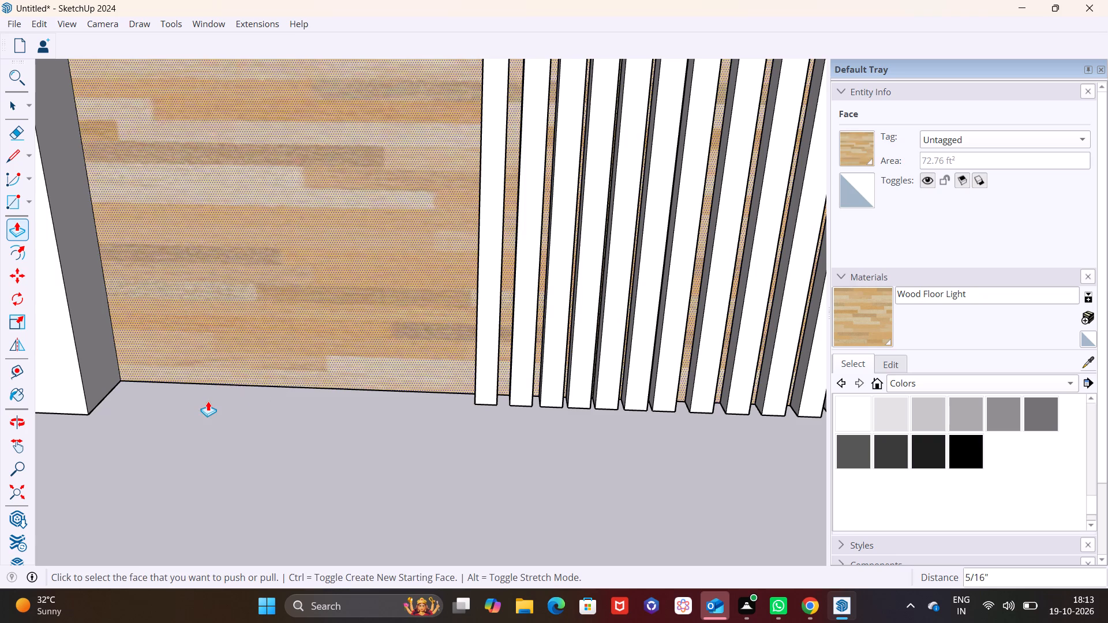
key(ctrl+z)
click(244, 399)
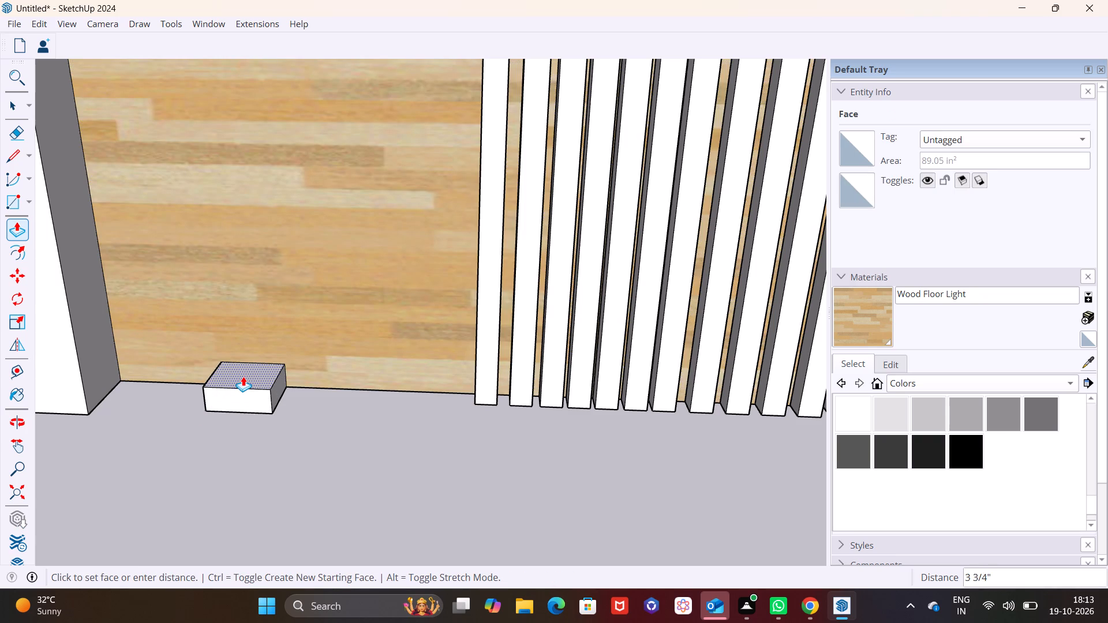
click(239, 367)
Extend the block's slat-side end face about 7' 9 11/16" along the gate so it meets the frame's far pillar.
middle_drag(233, 392, 248, 282)
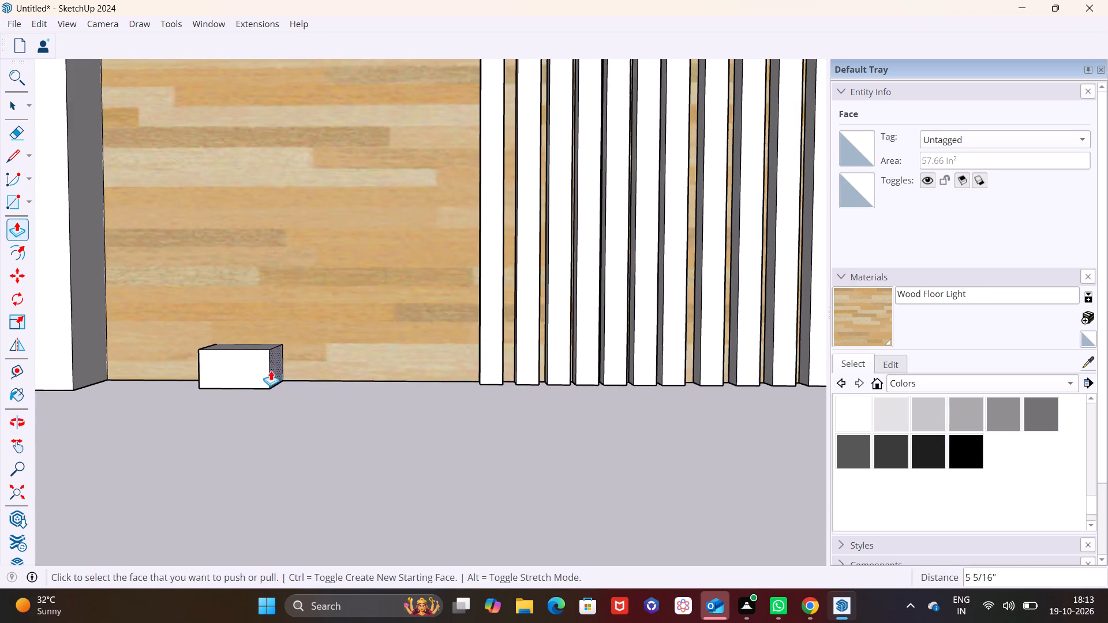
middle_drag(266, 367, 170, 370)
key(space)
click(269, 367)
click(12, 227)
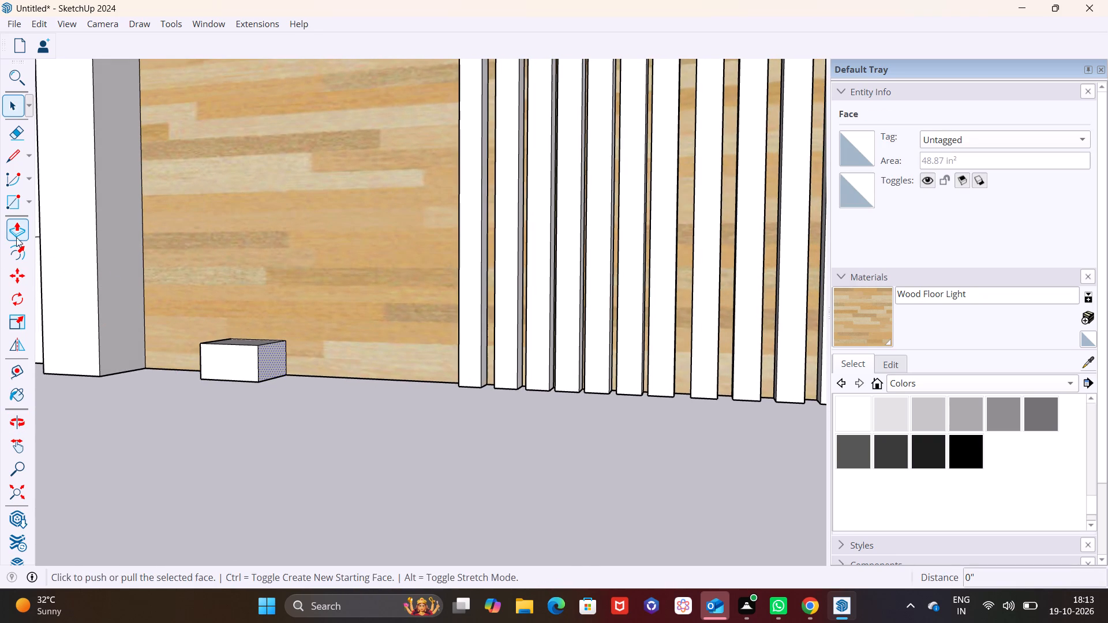
click(272, 361)
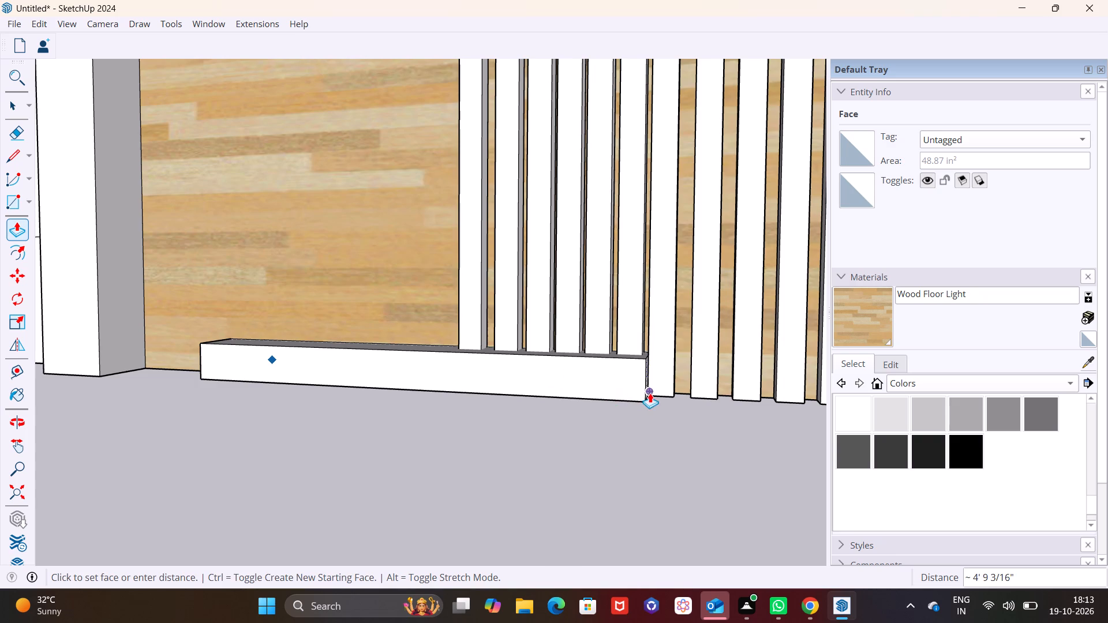
scroll(638, 408, down, 3)
shift+middle_drag(638, 408, 478, 408)
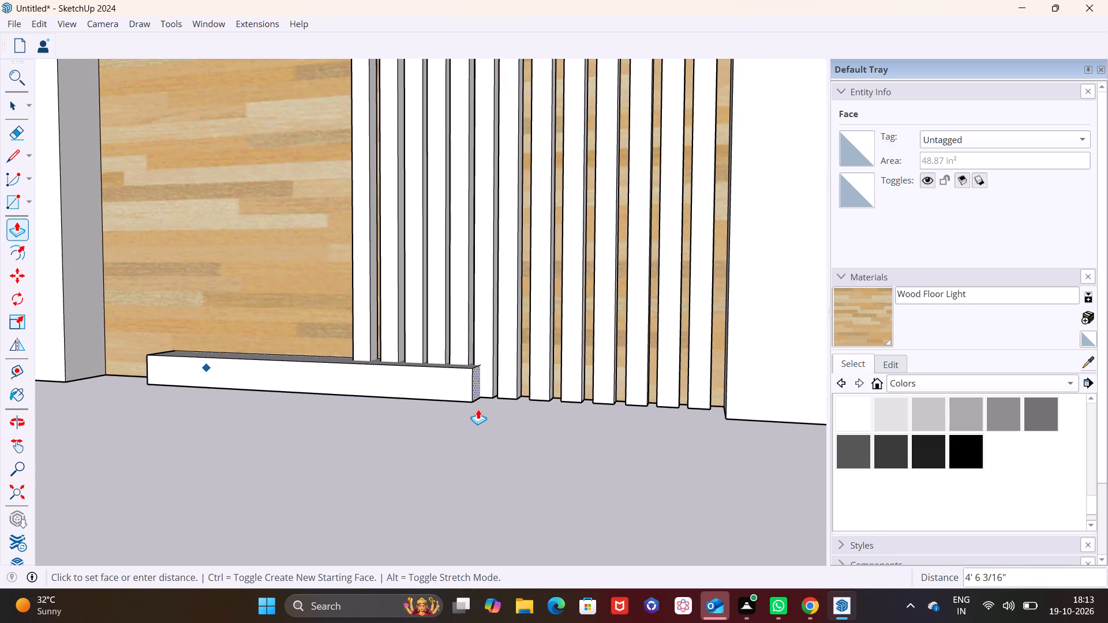
click(726, 412)
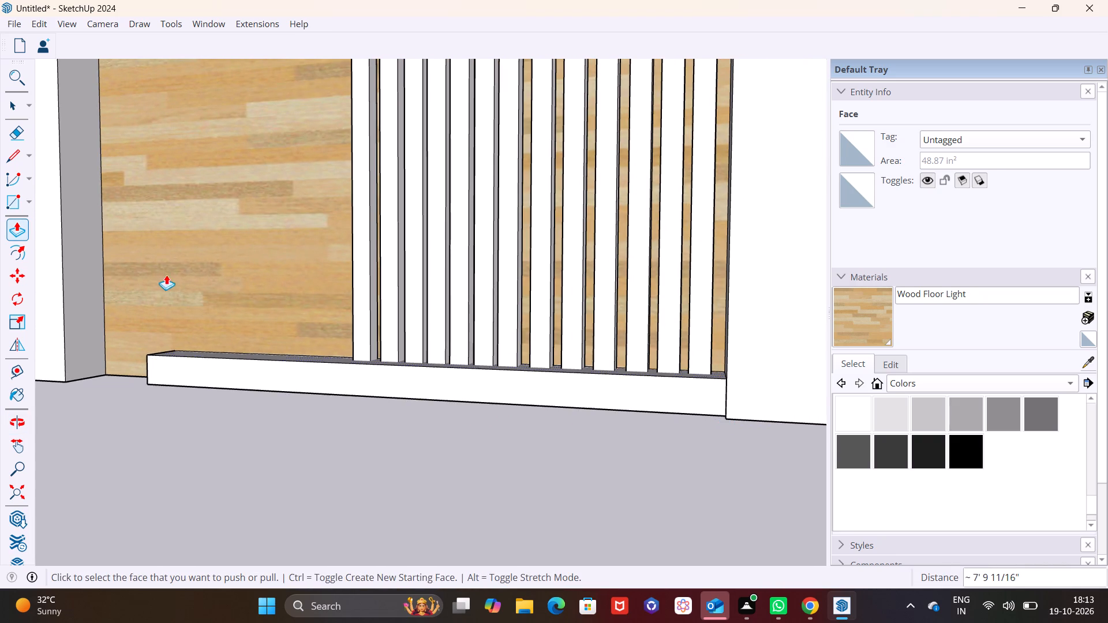
Extend the block's opposite end face about 1' 5 3/16" to meet the pillar beside the wood panel.
middle_drag(164, 273, 426, 276)
shift+middle_drag(131, 389, 392, 391)
key(space)
click(421, 412)
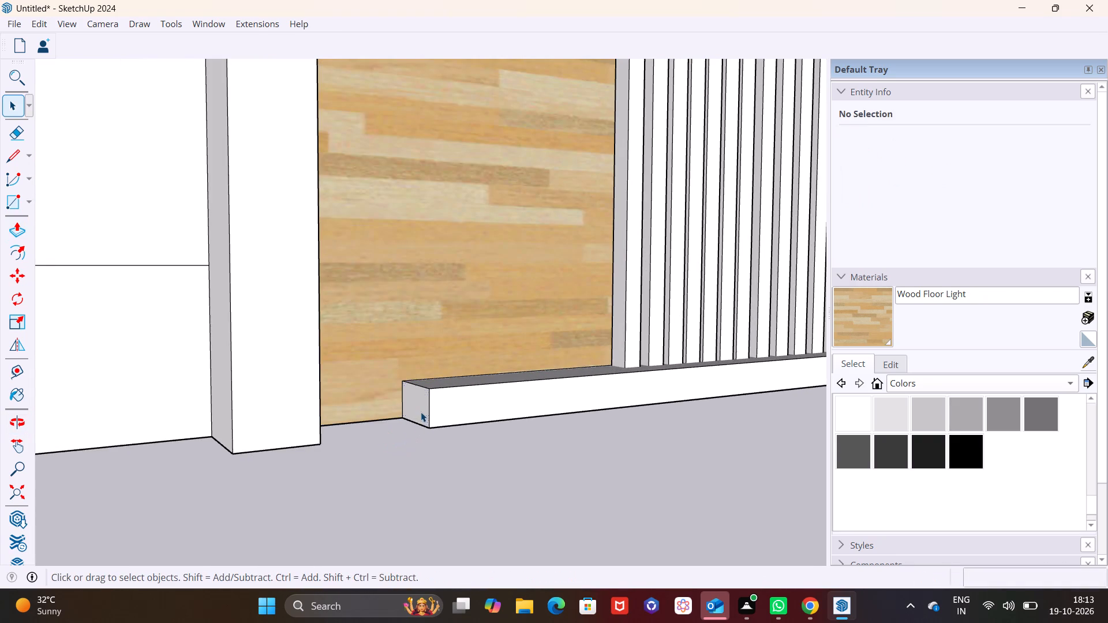
click(10, 222)
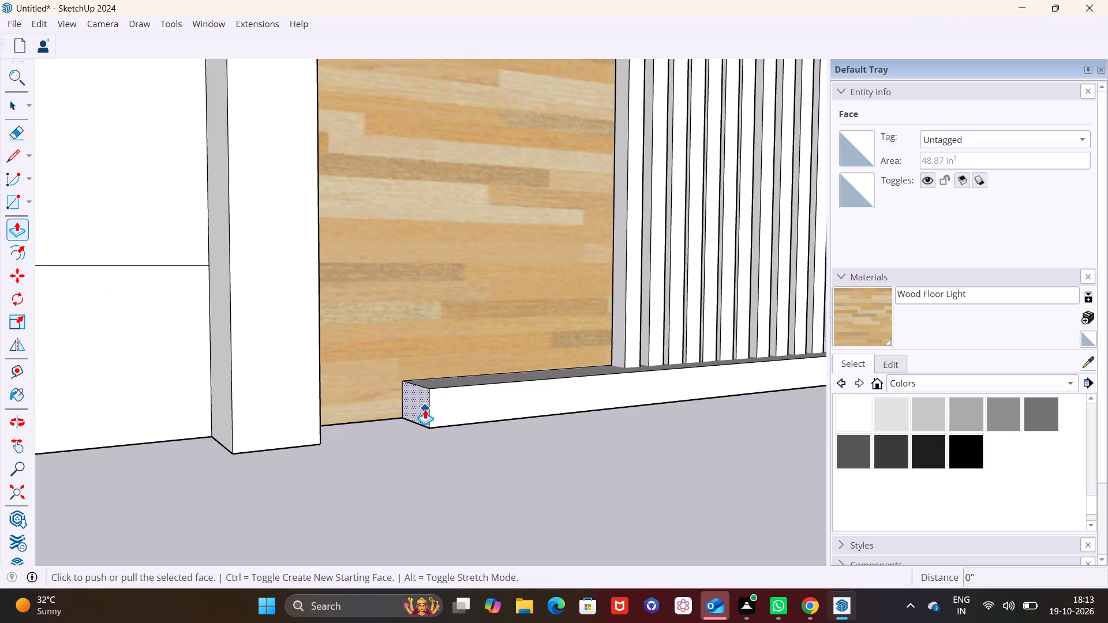
click(424, 409)
click(317, 430)
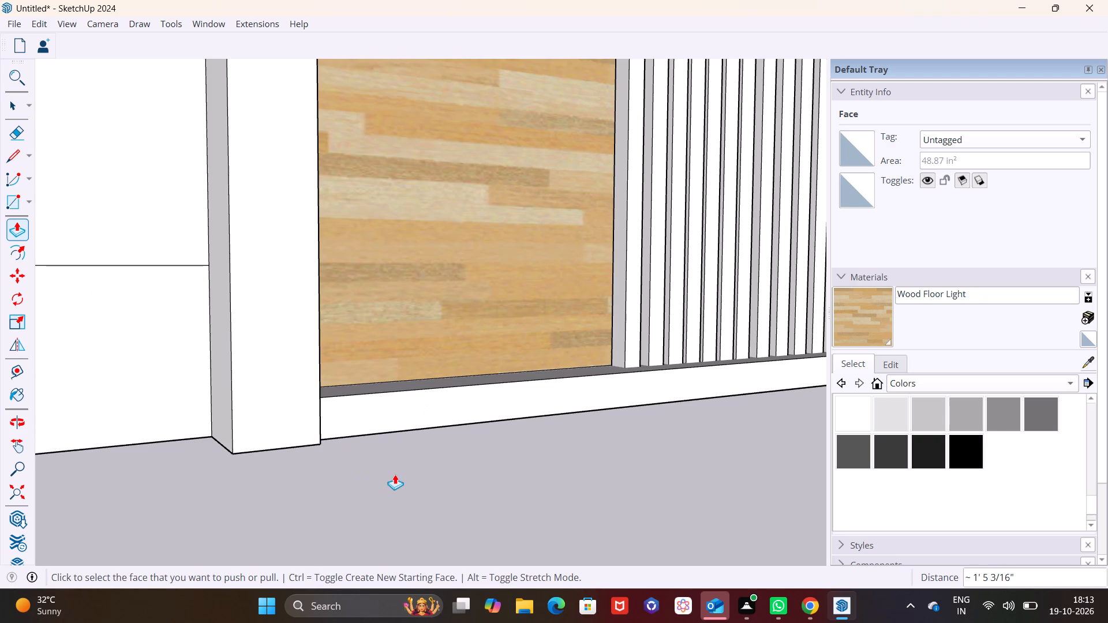
Examine the base strip across the gate opening against the rest of the house front.
drag(395, 474, 380, 481)
scroll(368, 476, down, 6)
shift+middle_drag(353, 459, 117, 449)
scroll(448, 429, down, 3)
middle_drag(514, 437, 366, 429)
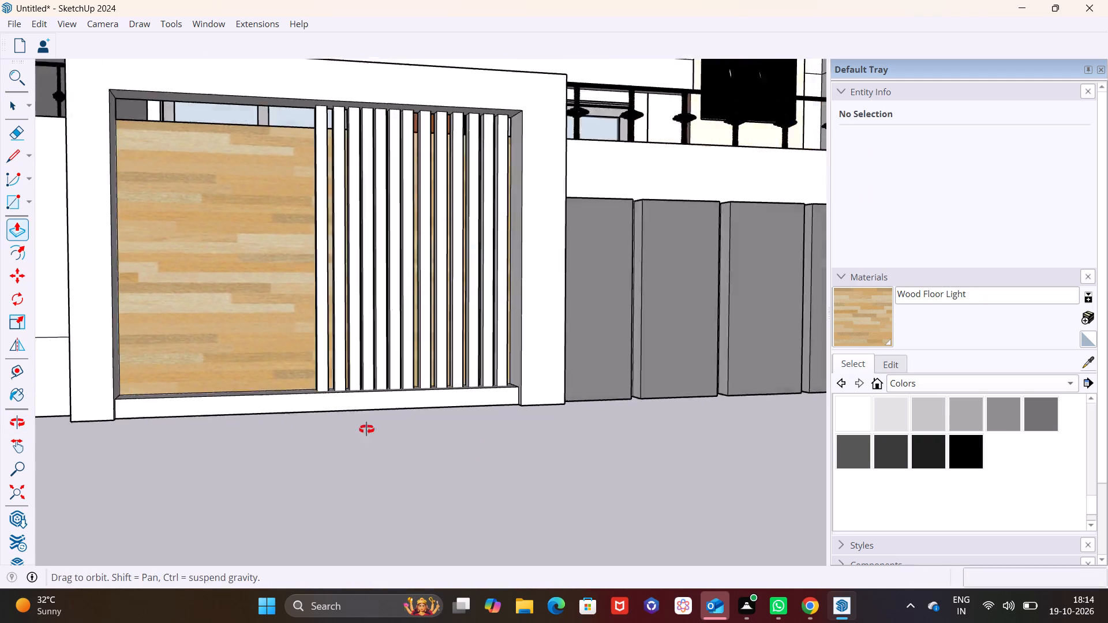
middle_drag(366, 429, 286, 427)
scroll(385, 435, down, 10)
shift+middle_drag(414, 427, 387, 459)
shift+scroll(387, 460, down, 1)
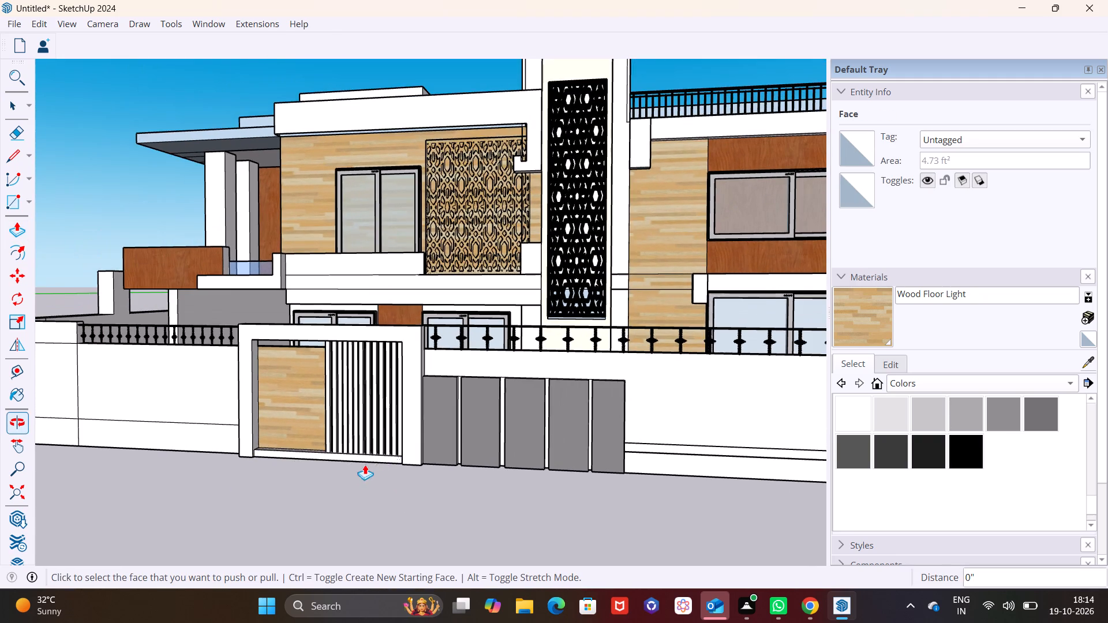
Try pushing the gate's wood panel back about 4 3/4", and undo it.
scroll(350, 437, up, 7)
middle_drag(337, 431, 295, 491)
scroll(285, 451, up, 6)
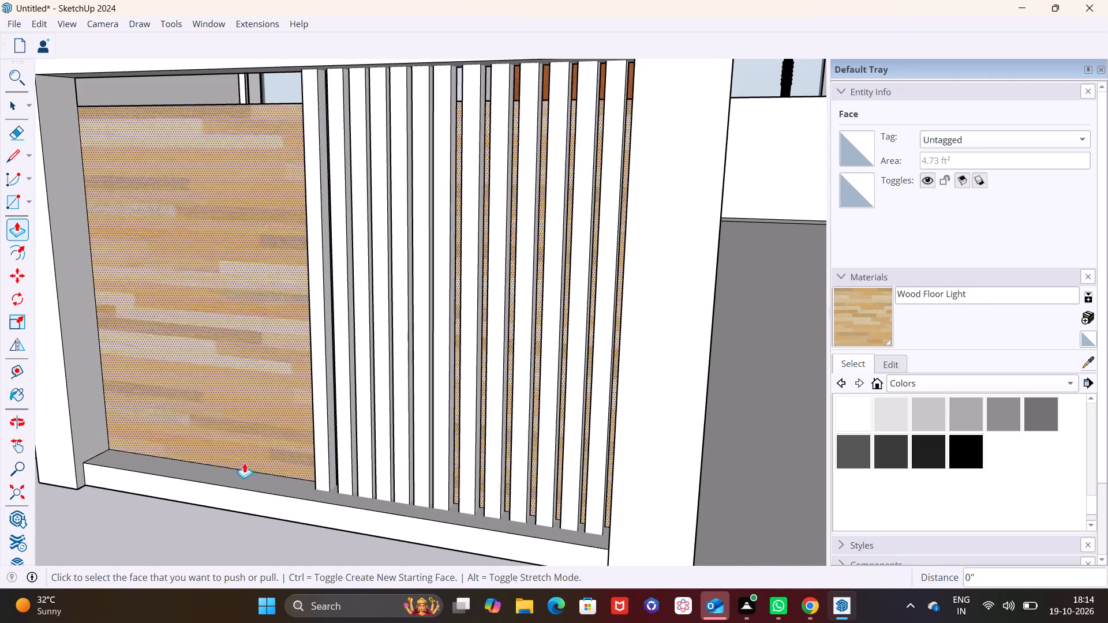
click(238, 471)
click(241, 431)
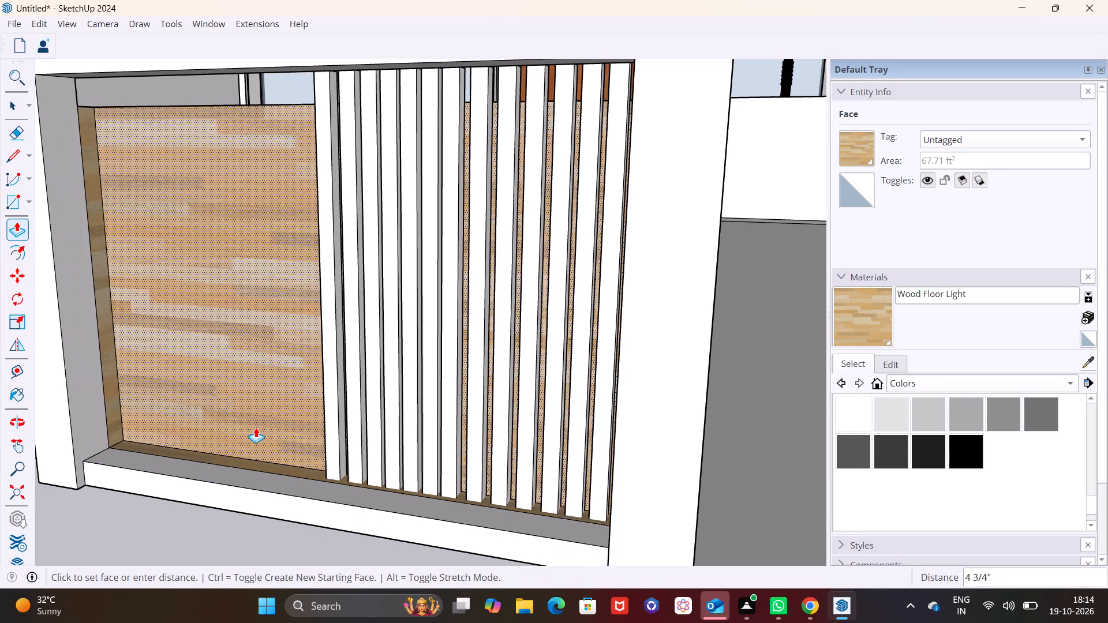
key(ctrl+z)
Raise the top face of the gate's base strip about 10 3/4" with Push/Pull.
click(229, 479)
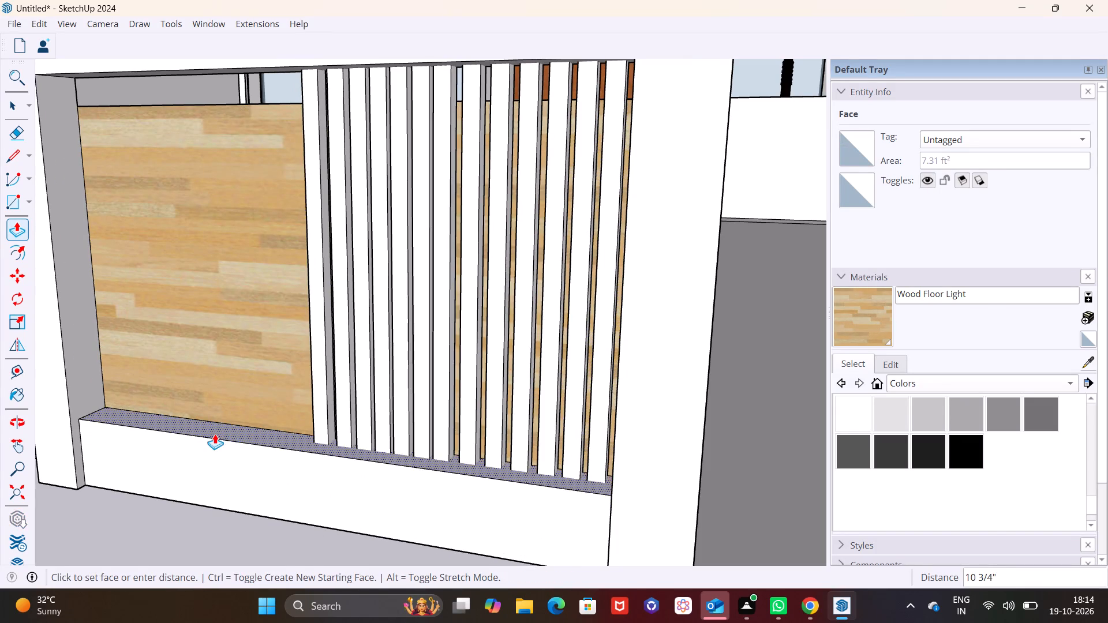
click(215, 434)
Lower the top face of the gate's base strip about 2 1/4" with Push/Pull.
scroll(238, 438, down, 8)
middle_drag(385, 479, 462, 451)
scroll(486, 446, down, 9)
shift+middle_drag(502, 461, 501, 460)
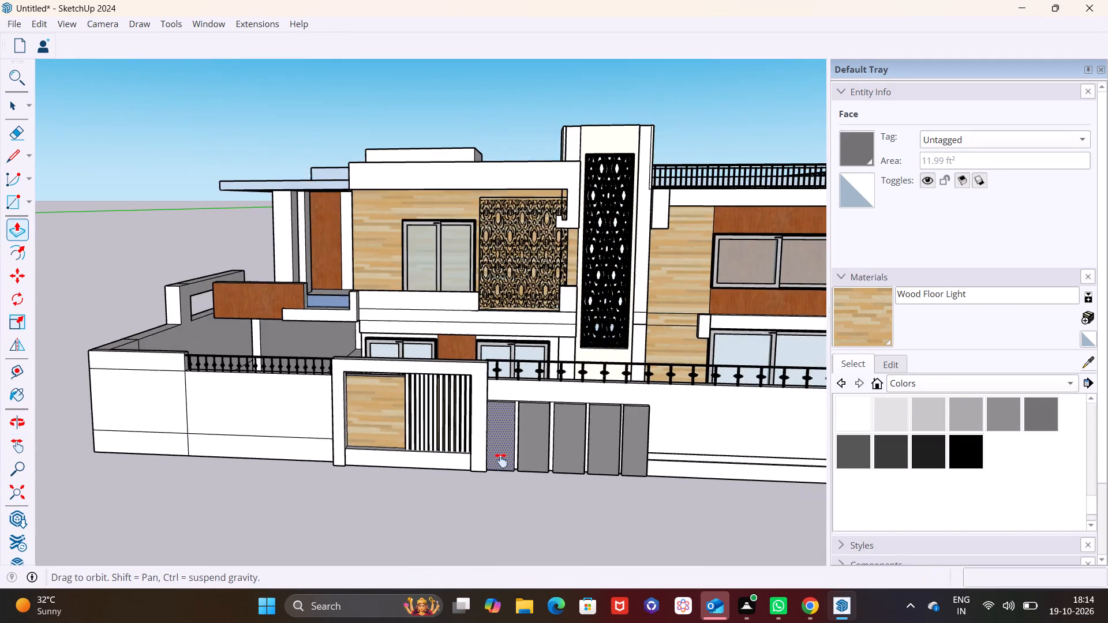
shift+middle_drag(501, 460, 242, 457)
scroll(243, 460, down, 3)
middle_drag(282, 468, 566, 449)
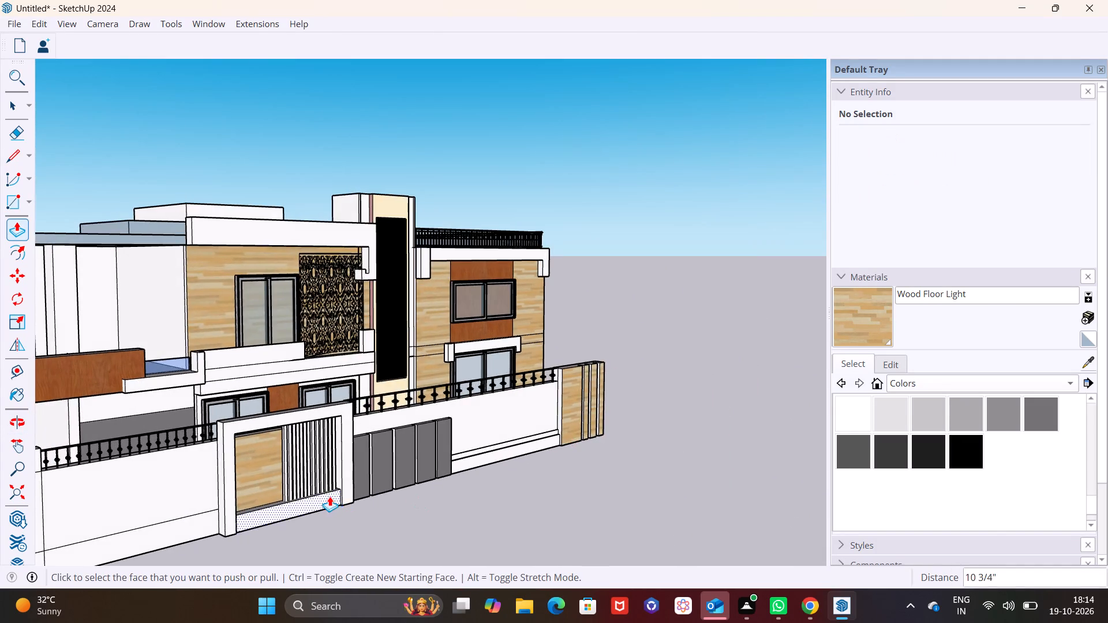
scroll(328, 495, up, 6)
middle_drag(281, 500, 284, 468)
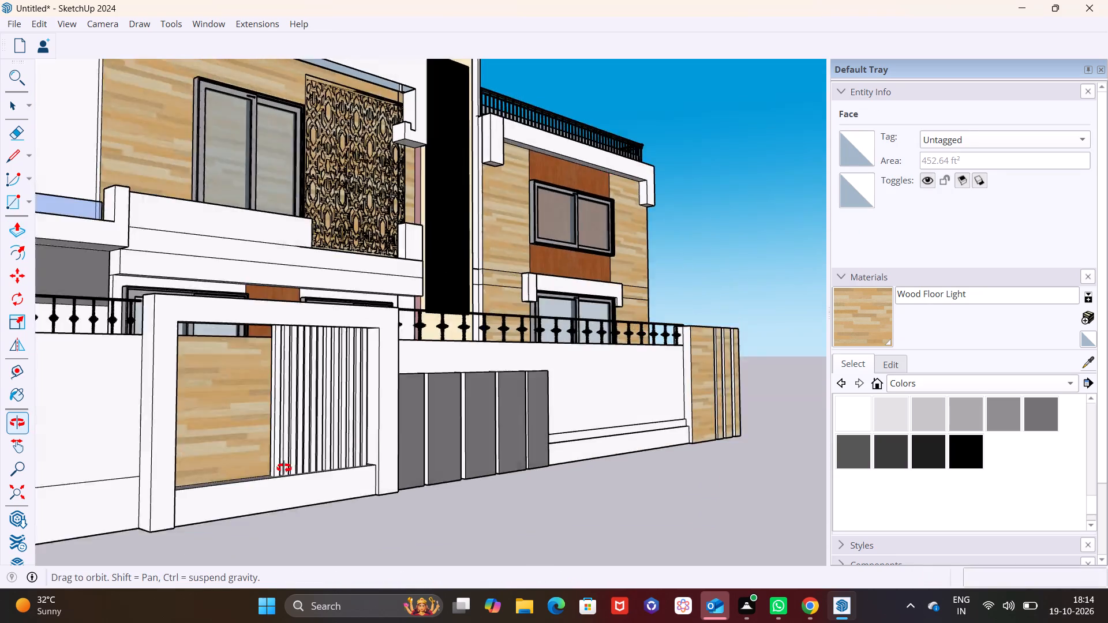
middle_drag(284, 468, 284, 468)
shift+scroll(284, 467, up, 4)
shift+middle_drag(306, 444, 349, 389)
middle_drag(348, 438, 296, 539)
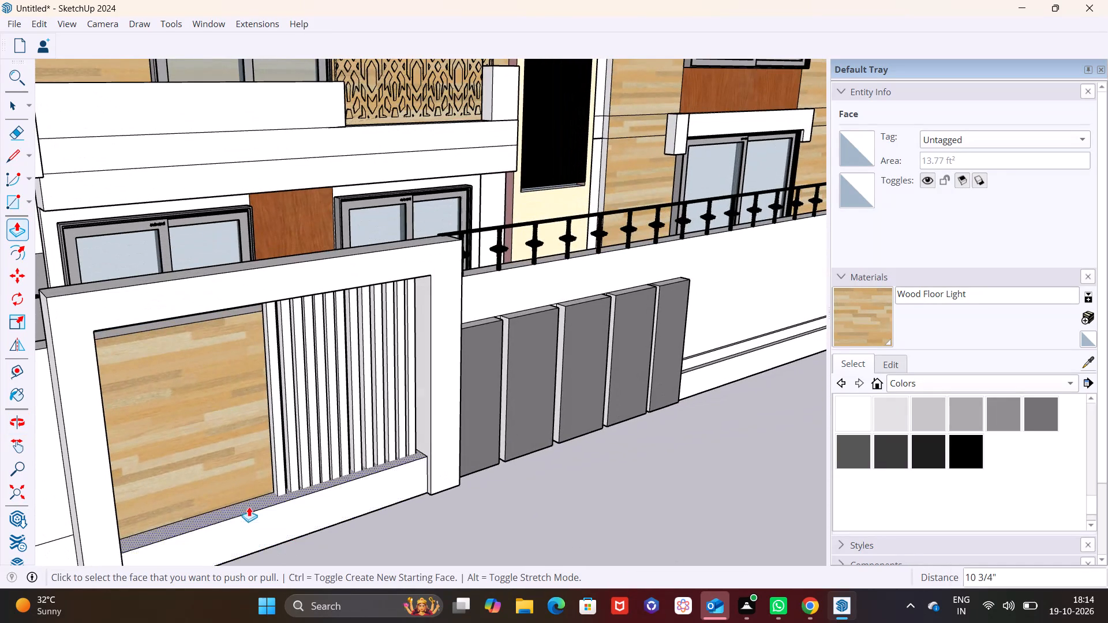
click(249, 505)
click(252, 511)
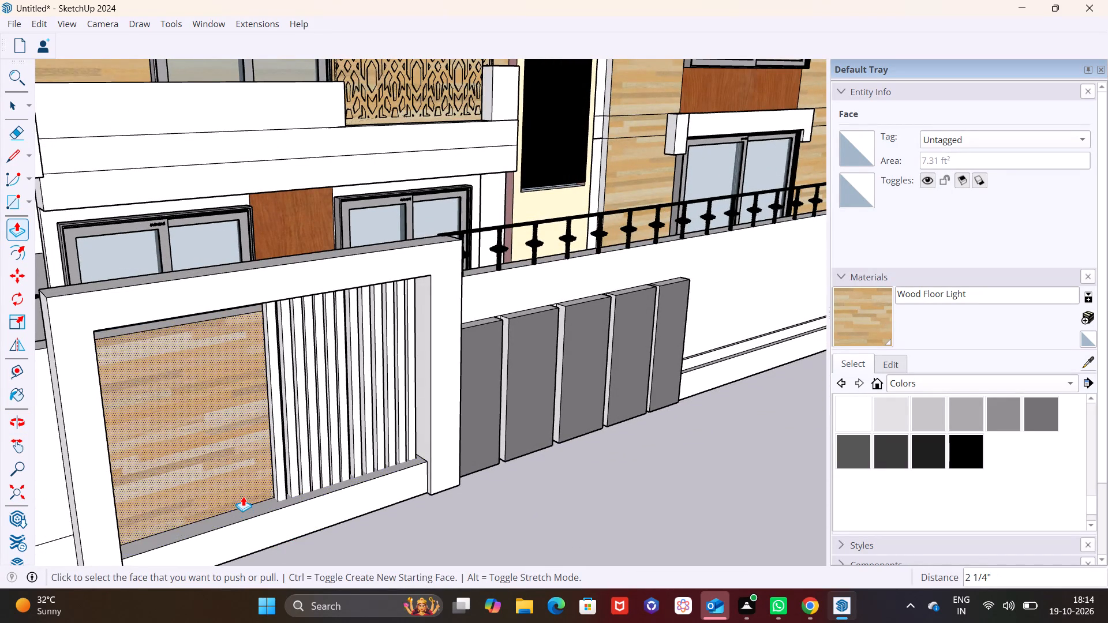
Pull the base strip's top up about 5 1/8" from a new starting face, forming a separate upper band.
scroll(324, 485, up, 3)
scroll(291, 506, down, 5)
middle_drag(359, 521, 314, 521)
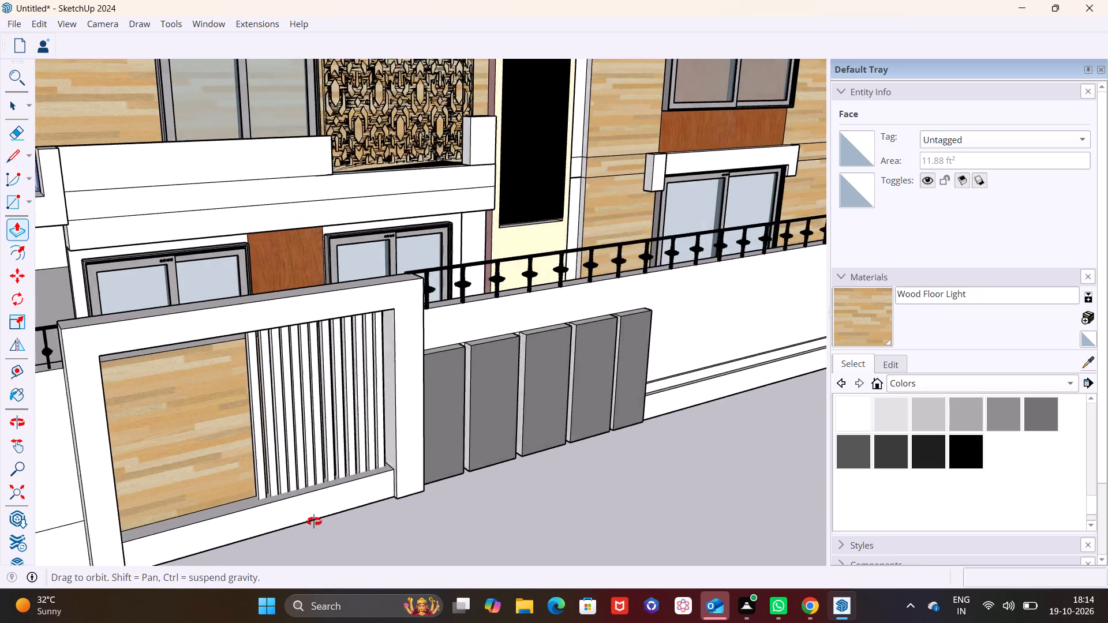
middle_drag(314, 521, 275, 516)
key(space)
middle_drag(292, 512, 417, 437)
middle_drag(422, 445, 336, 577)
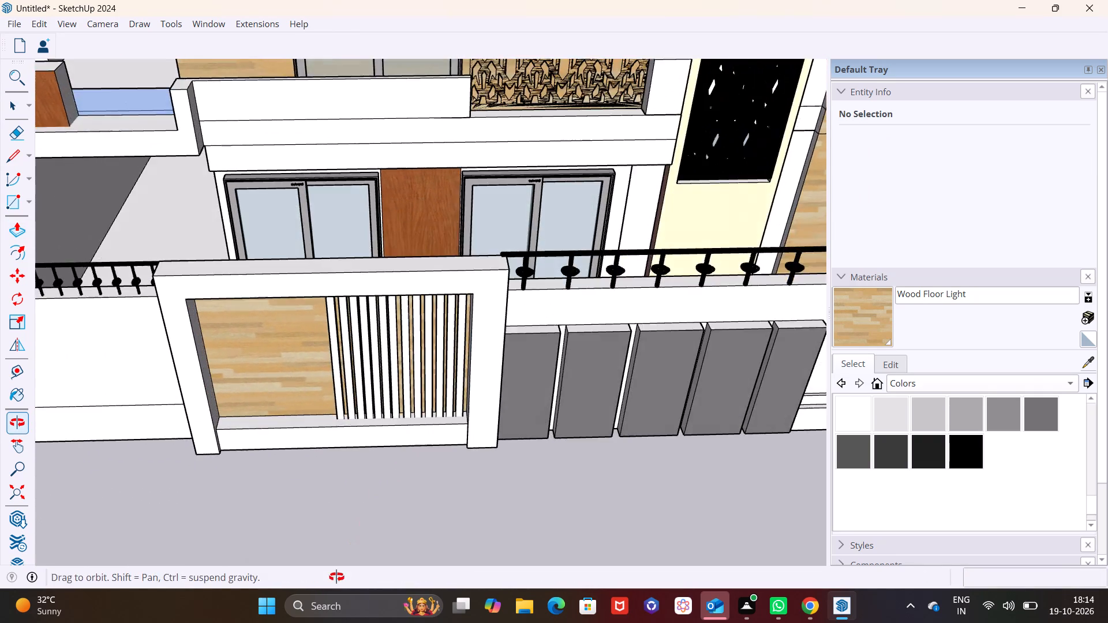
middle_drag(336, 577, 336, 575)
scroll(301, 463, up, 2)
scroll(248, 433, up, 2)
click(259, 407)
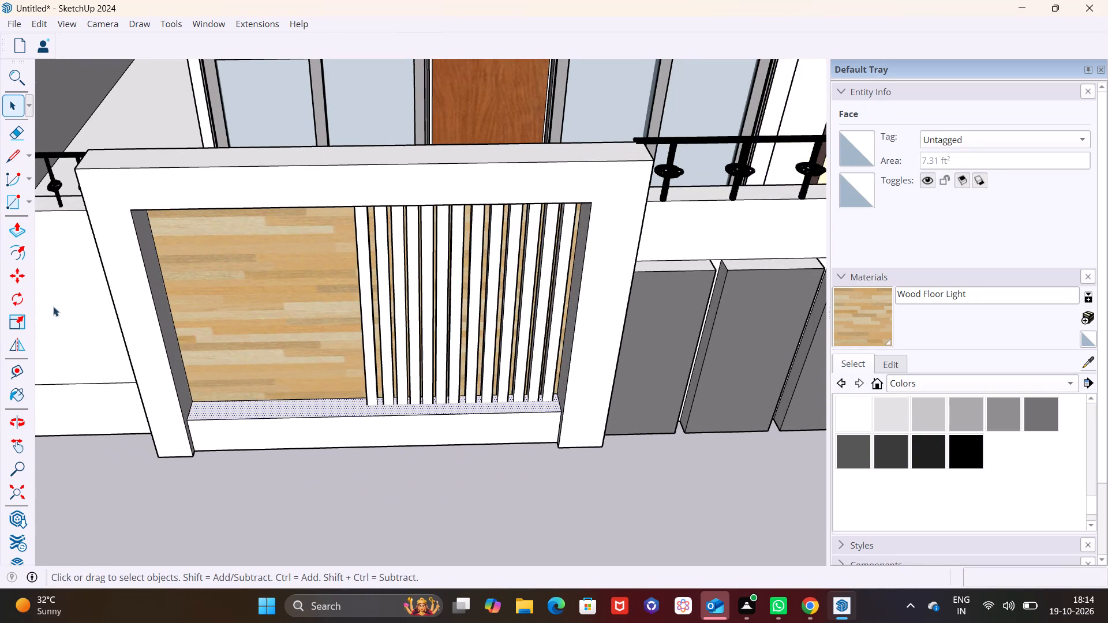
click(20, 229)
click(243, 406)
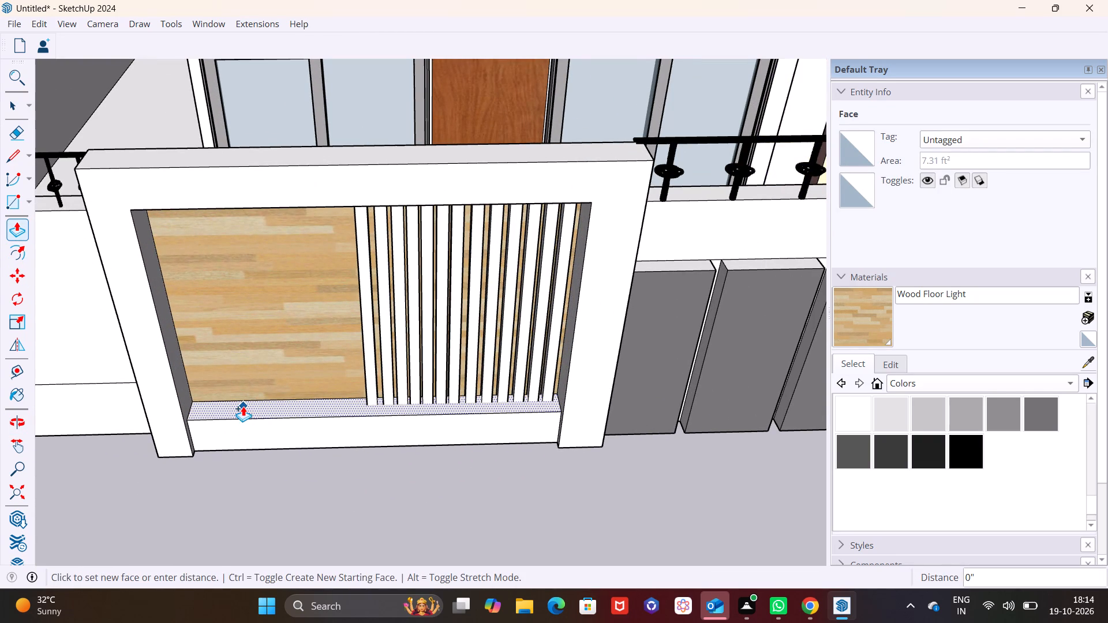
click(257, 392)
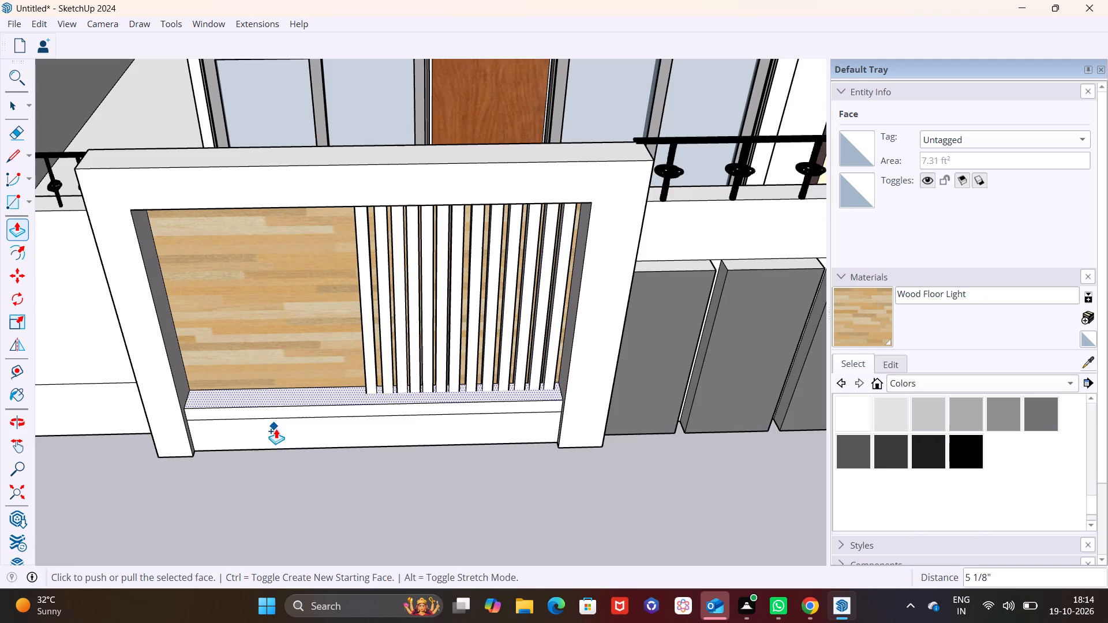
key(space)
Paint the upper band of the gate's base strip and the adjoining front wall's narrow base strip green with Color G07.
scroll(276, 429, down, 7)
shift+middle_drag(275, 432, 174, 468)
middle_drag(278, 456, 313, 320)
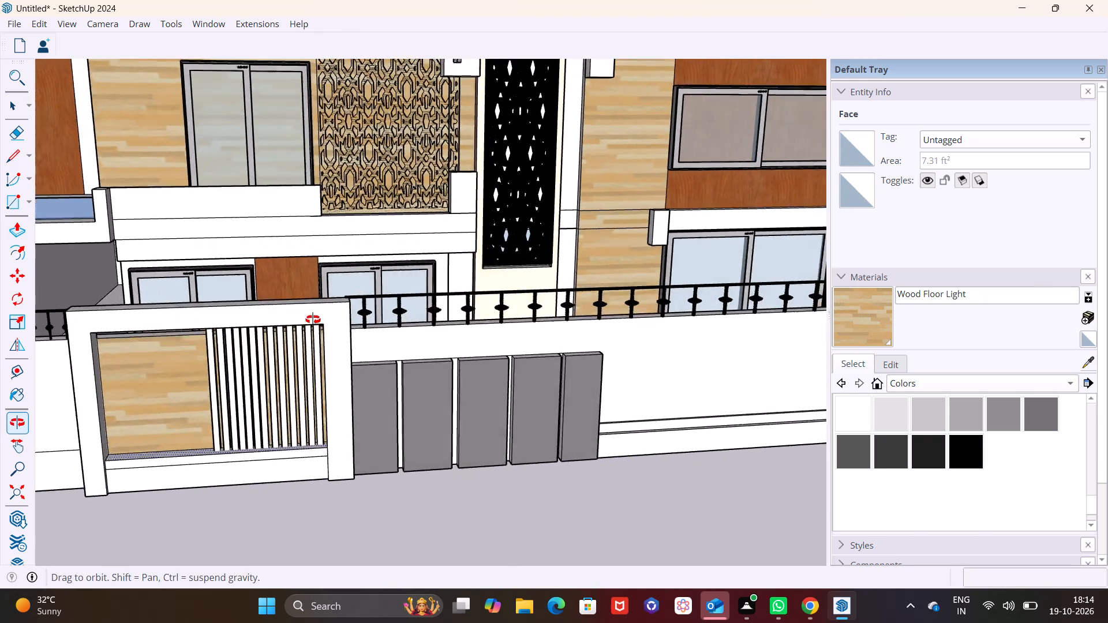
middle_drag(313, 320, 268, 253)
middle_drag(353, 377, 307, 356)
click(972, 387)
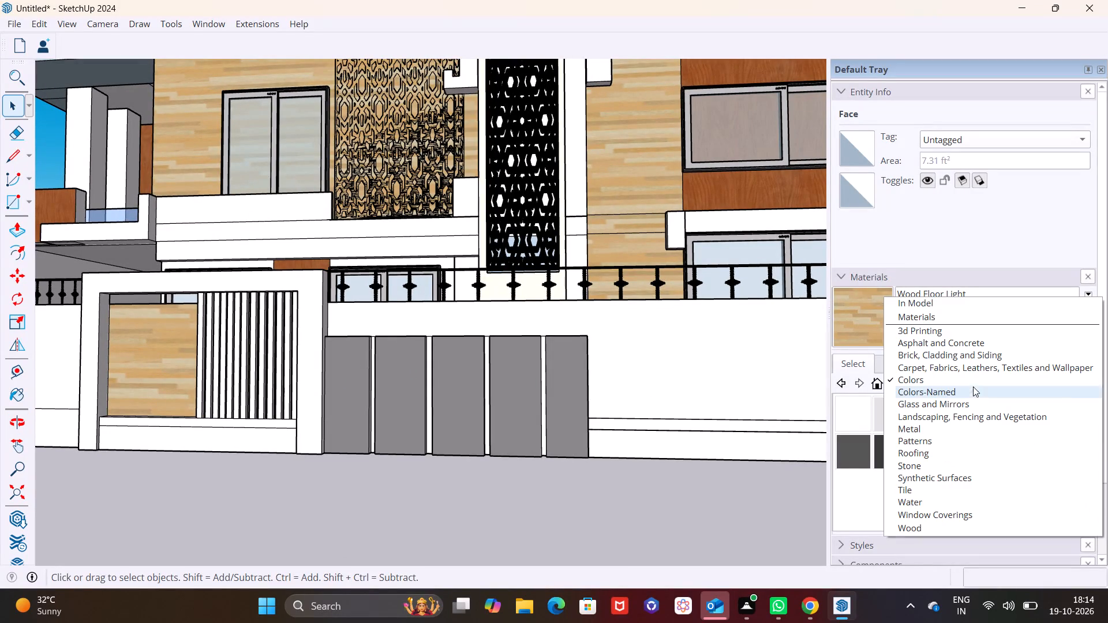
click(926, 380)
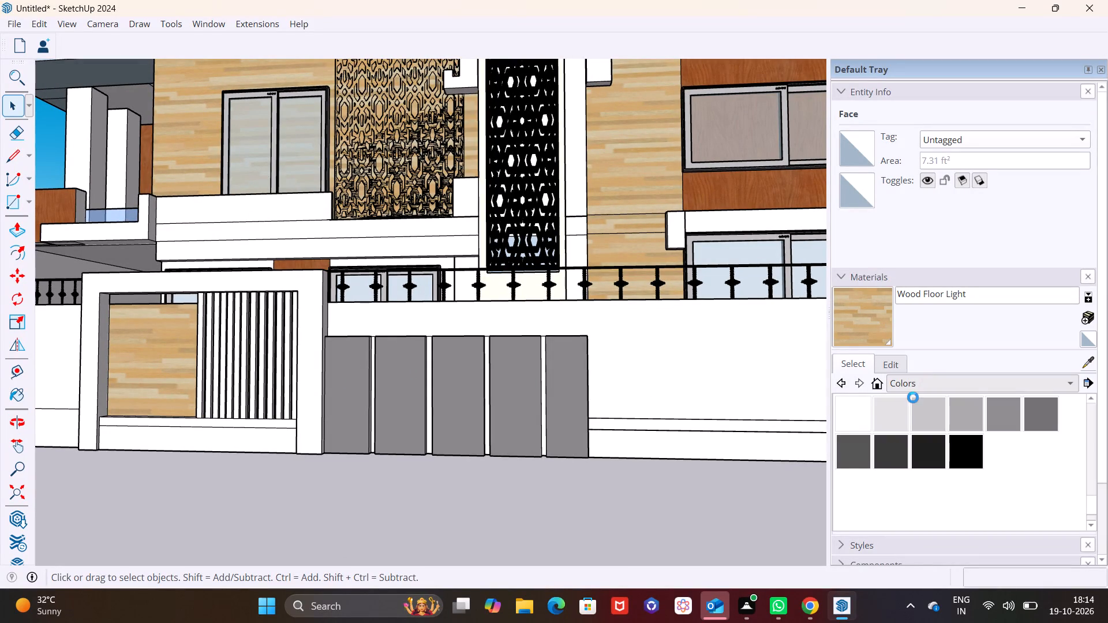
scroll(899, 438, up, 10)
scroll(901, 440, down, 5)
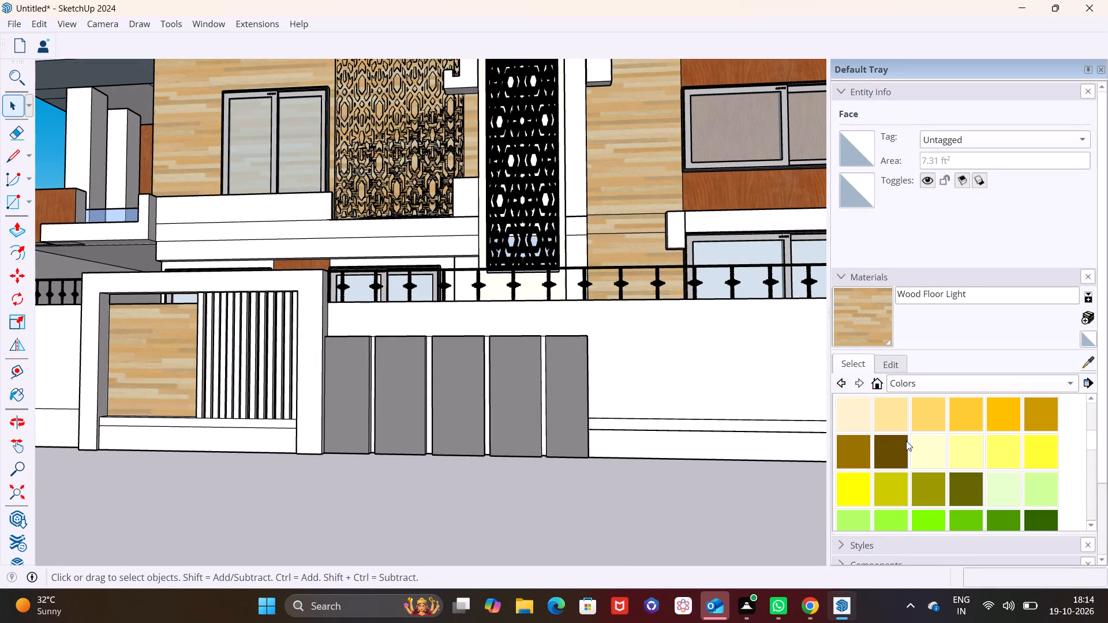
scroll(906, 441, down, 1)
scroll(992, 509, down, 2)
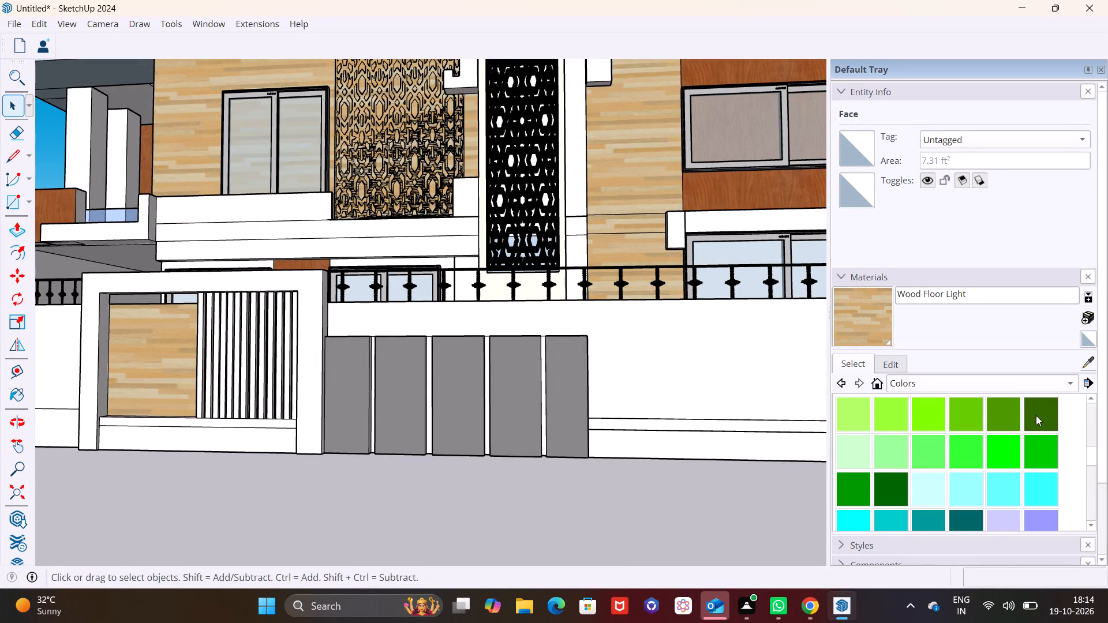
click(851, 494)
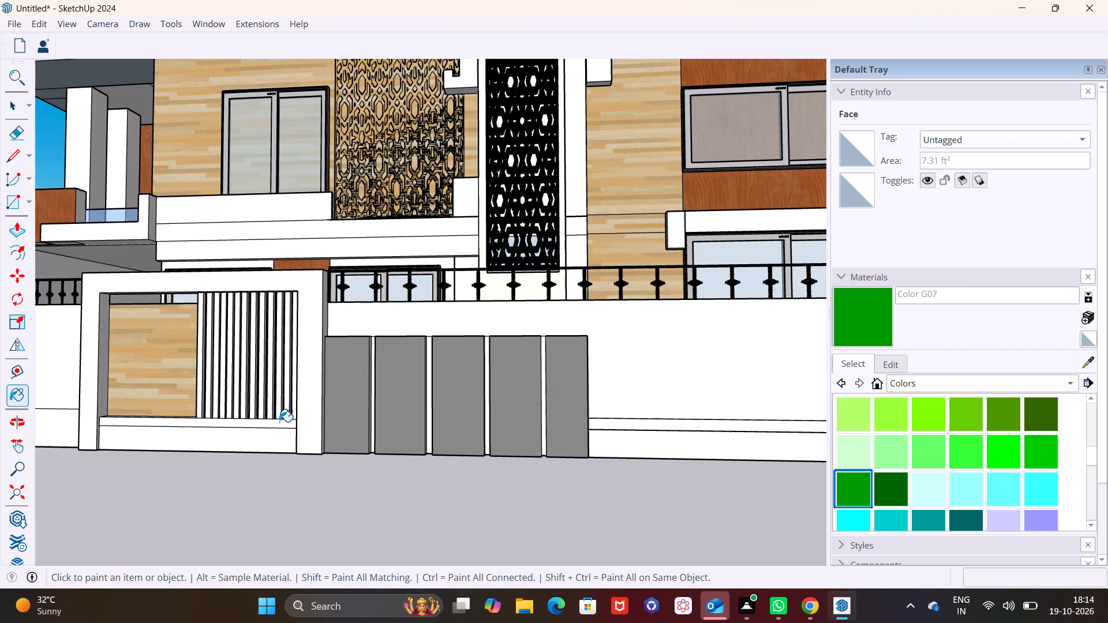
click(279, 422)
click(683, 425)
middle_drag(684, 428, 682, 568)
click(191, 436)
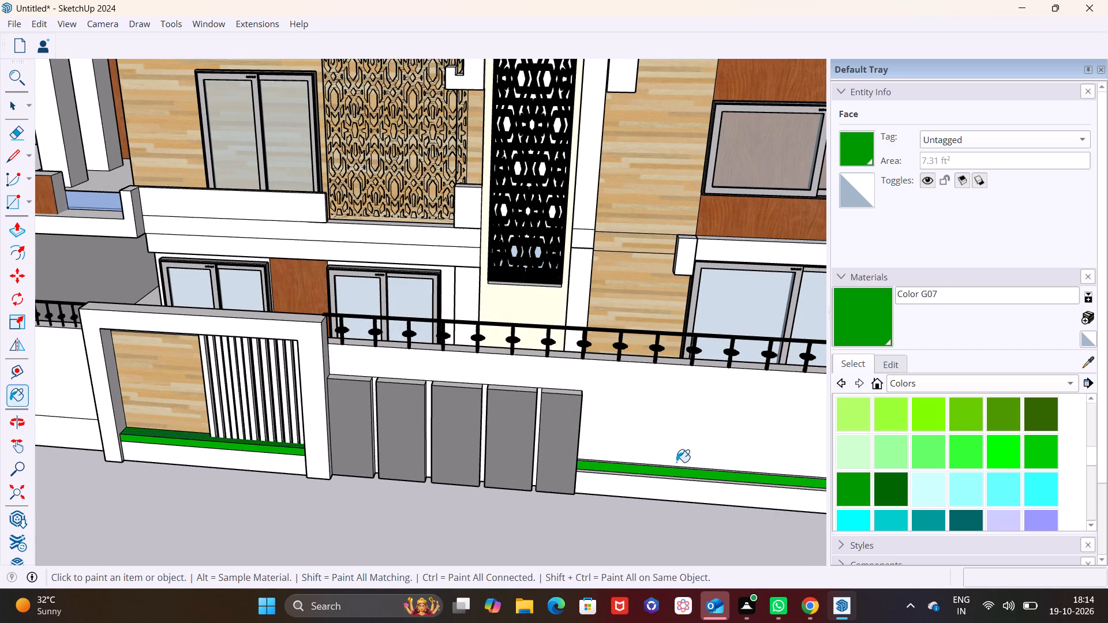
Paint the thin top ledge of the front wall's base strip with the same green Color G07.
middle_drag(654, 468, 718, 341)
scroll(718, 376, up, 6)
middle_drag(699, 399, 661, 440)
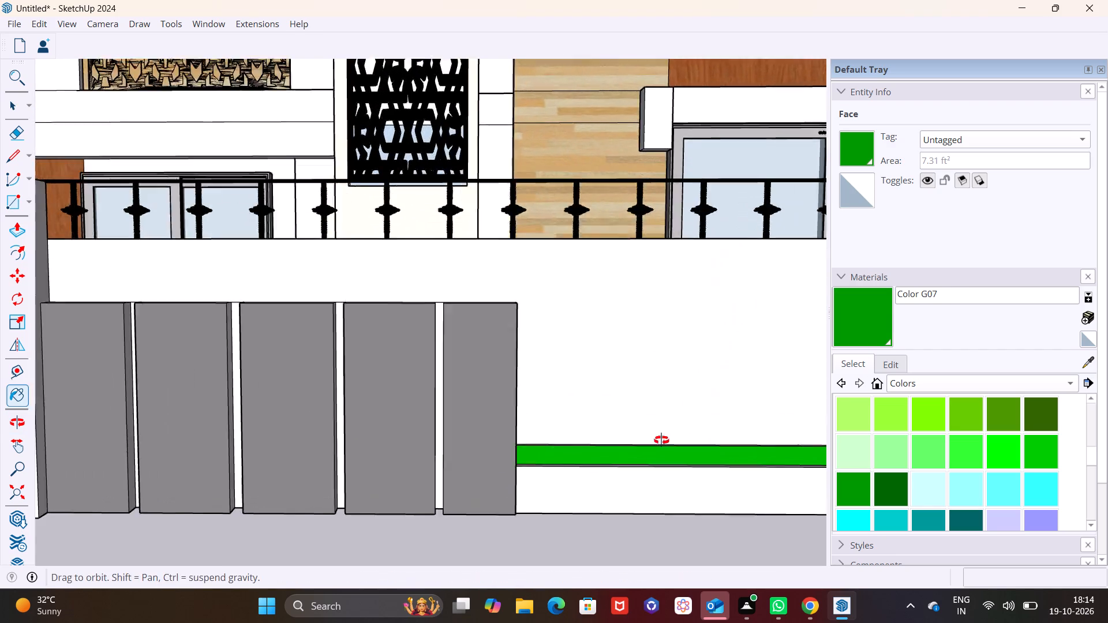
middle_drag(661, 440, 597, 554)
middle_drag(586, 465, 511, 580)
middle_drag(536, 496, 599, 347)
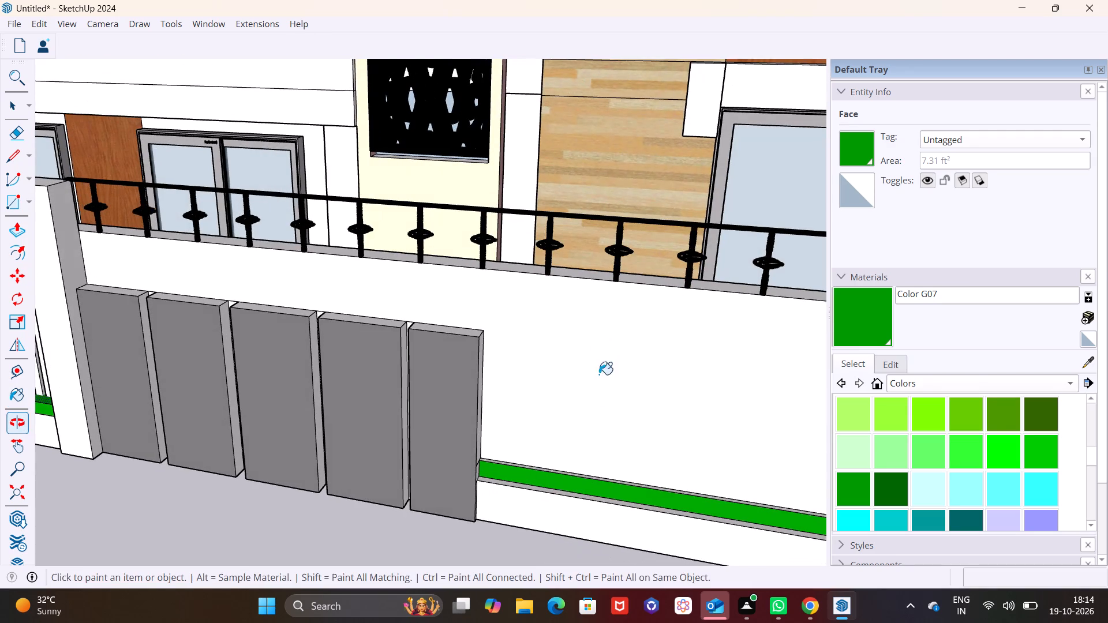
middle_drag(632, 471, 616, 370)
middle_drag(649, 426, 603, 524)
scroll(603, 524, down, 1)
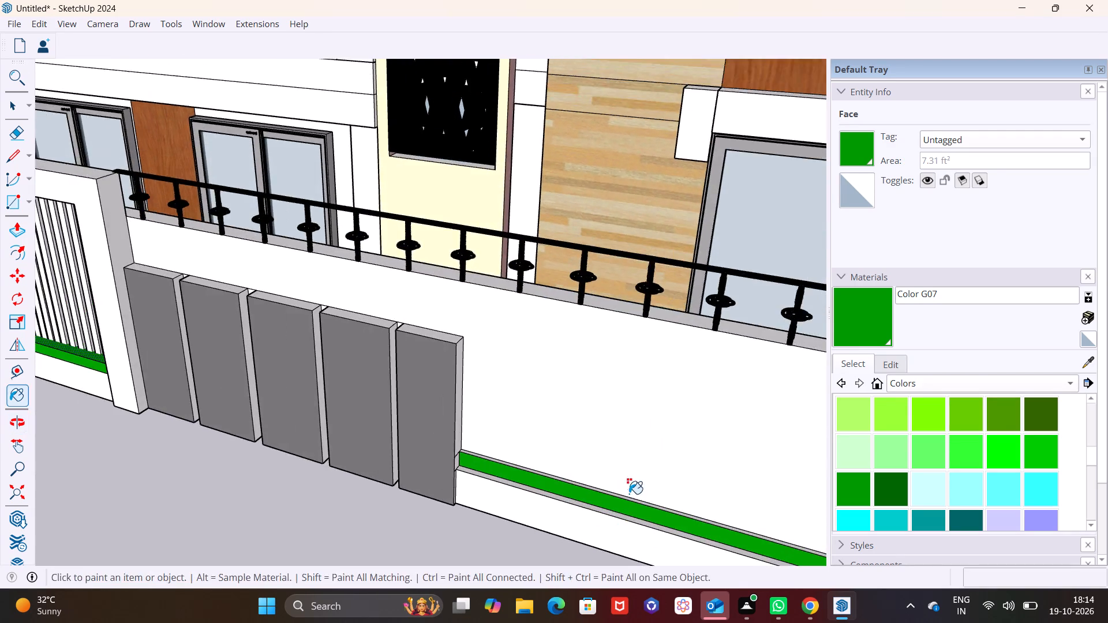
shift+middle_drag(629, 494, 571, 348)
middle_drag(565, 392, 521, 500)
scroll(551, 416, up, 6)
click(536, 423)
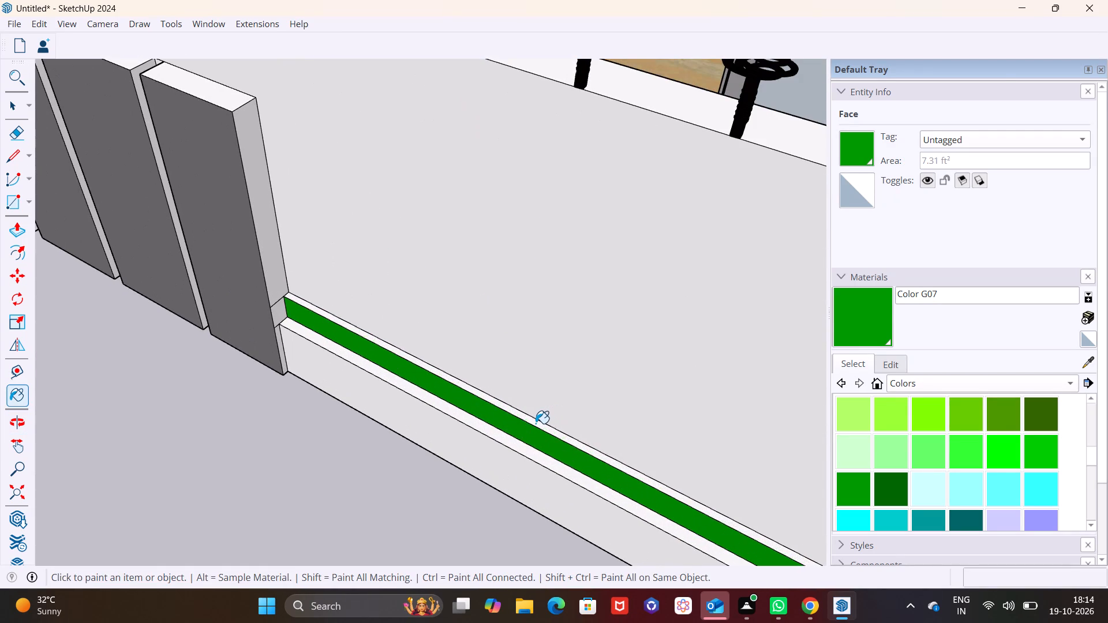
Pull the front face of the front wall's green strip outward about 1 15/16" with Push/Pull.
scroll(537, 433, down, 7)
shift+middle_drag(668, 471, 536, 284)
scroll(658, 409, down, 3)
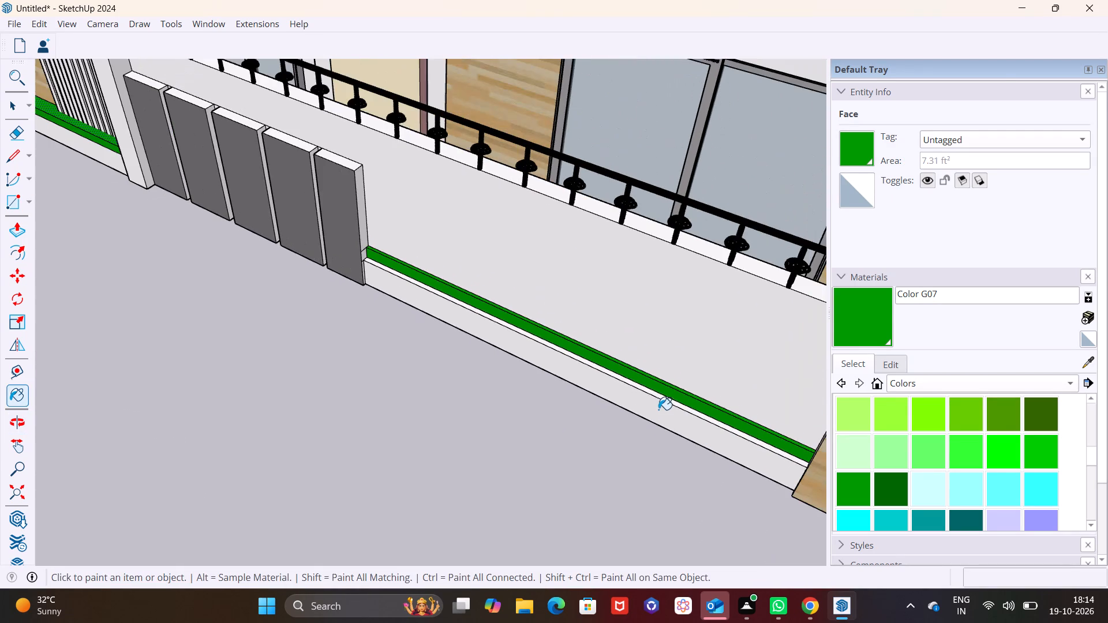
key(space)
click(632, 379)
scroll(632, 379, up, 8)
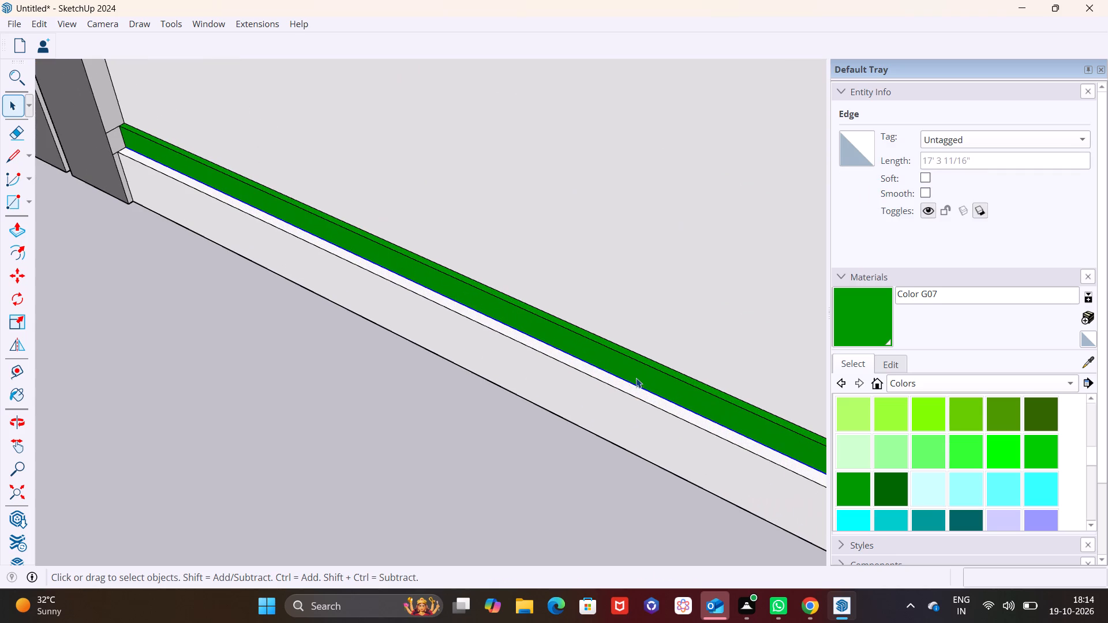
click(635, 376)
click(17, 230)
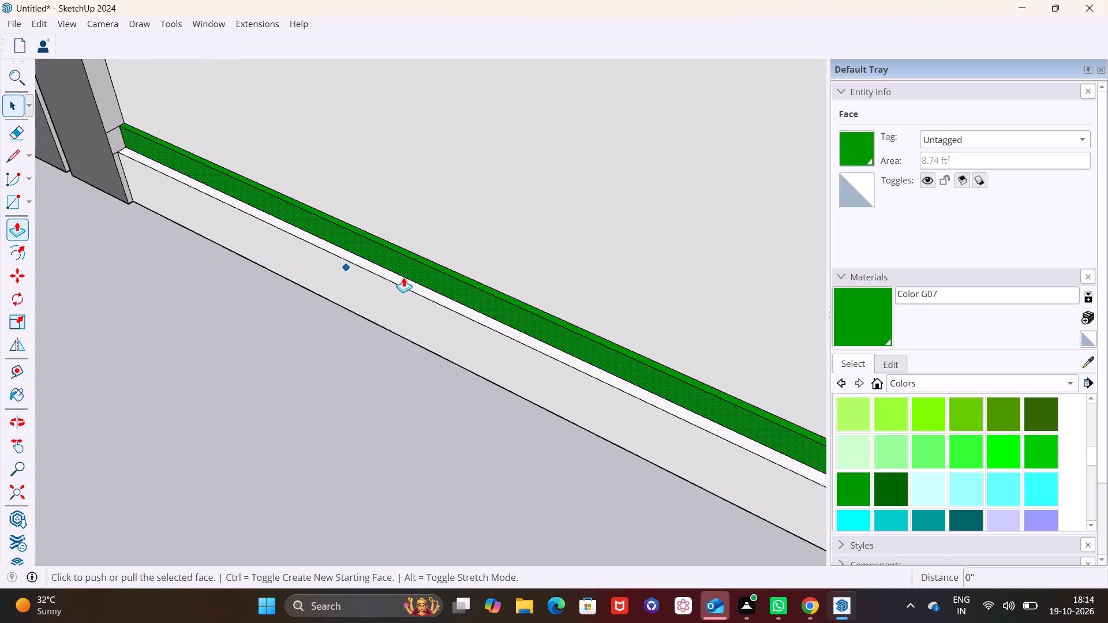
click(447, 279)
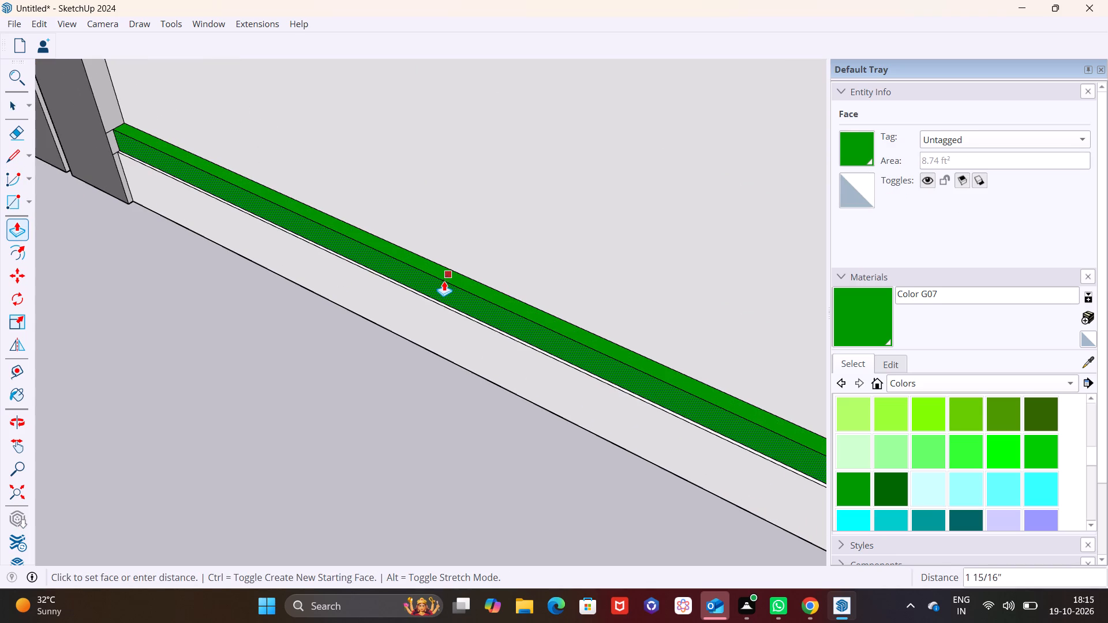
click(444, 281)
key(space)
click(358, 378)
scroll(362, 376, down, 14)
Examine the green strips along the front wall and gate from several angles.
middle_drag(375, 423, 960, 241)
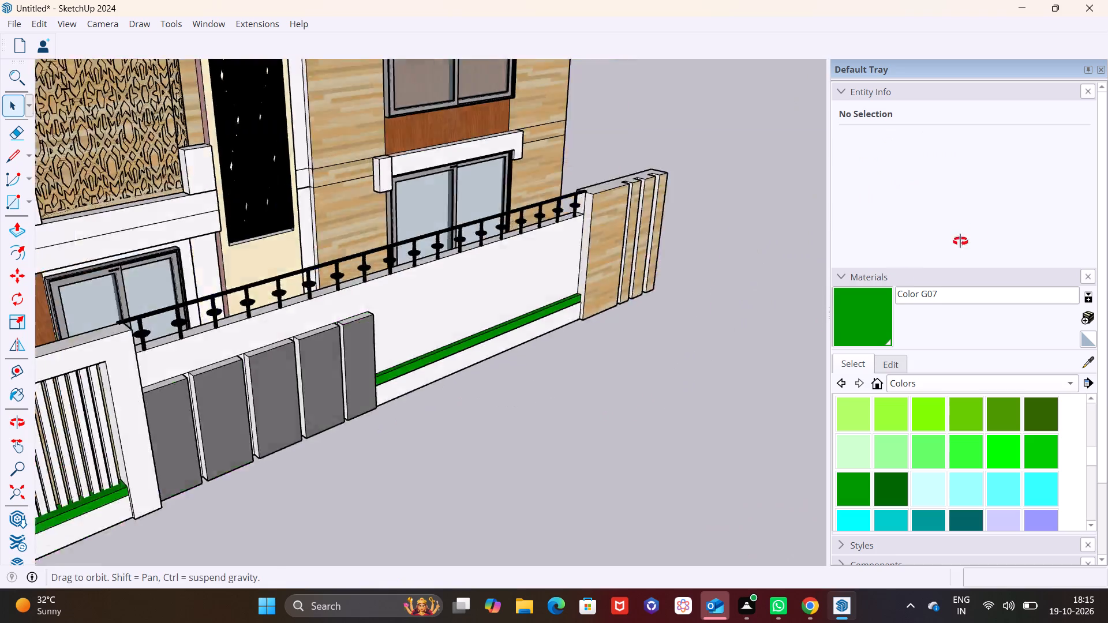
middle_drag(960, 241, 979, 226)
scroll(708, 299, down, 3)
middle_drag(594, 370, 464, 311)
scroll(574, 350, down, 3)
shift+middle_drag(599, 378, 435, 393)
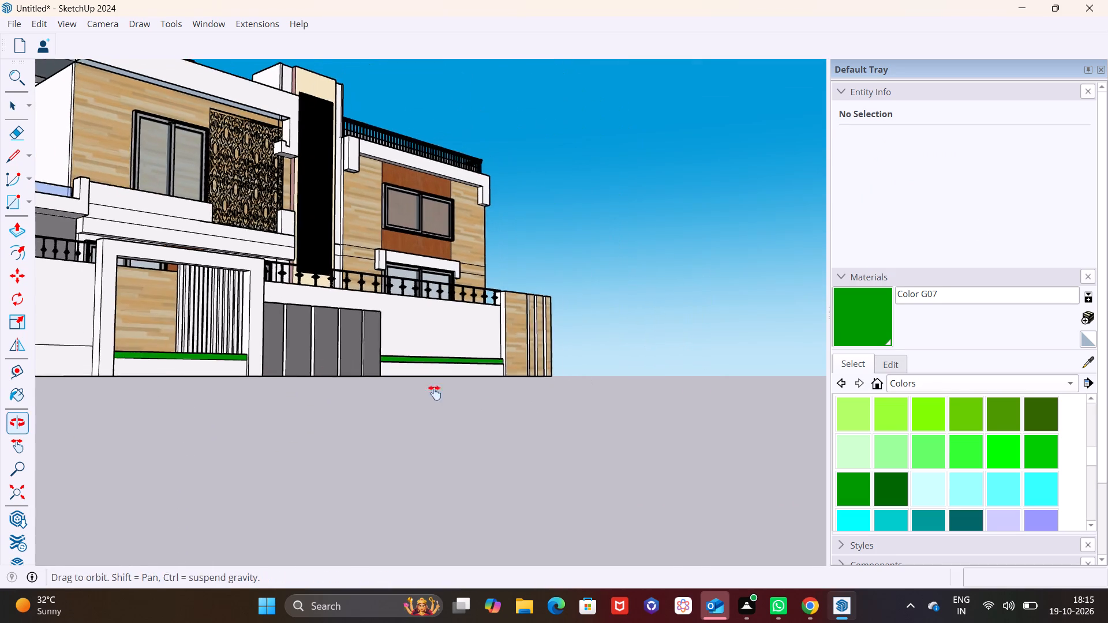
shift+middle_drag(435, 393, 435, 393)
middle_drag(522, 407, 392, 444)
shift+middle_drag(462, 398, 570, 483)
middle_drag(457, 474, 372, 478)
scroll(221, 374, up, 8)
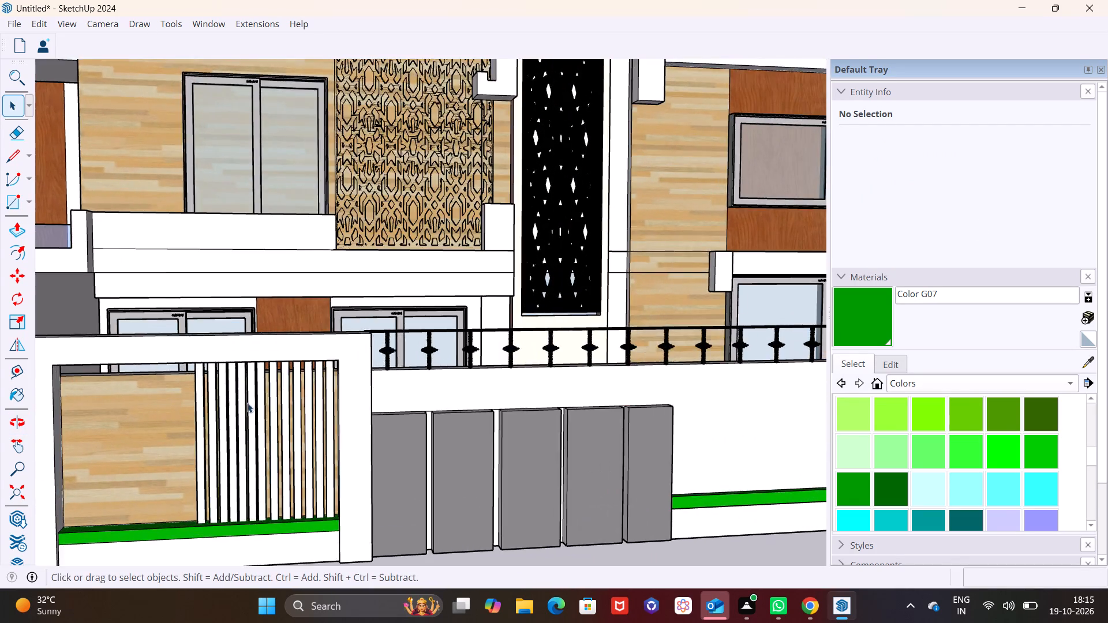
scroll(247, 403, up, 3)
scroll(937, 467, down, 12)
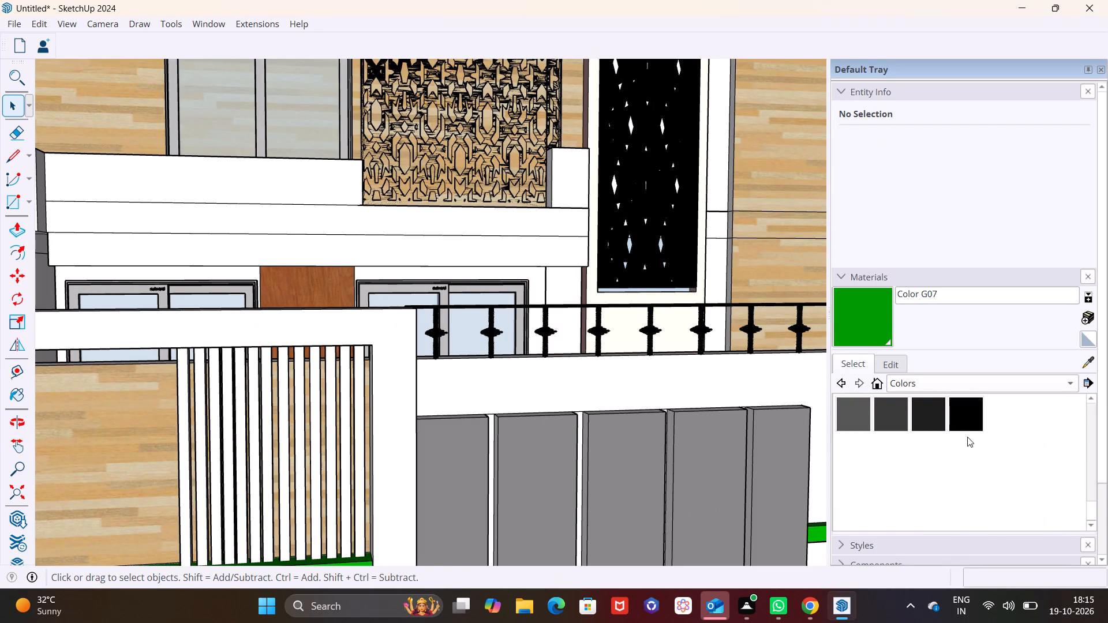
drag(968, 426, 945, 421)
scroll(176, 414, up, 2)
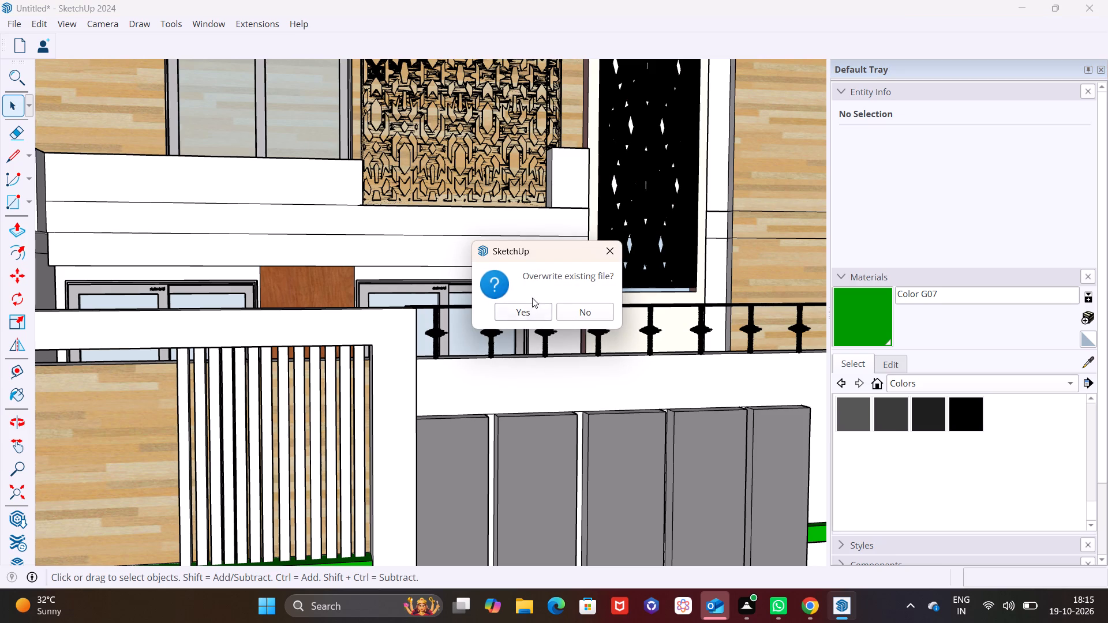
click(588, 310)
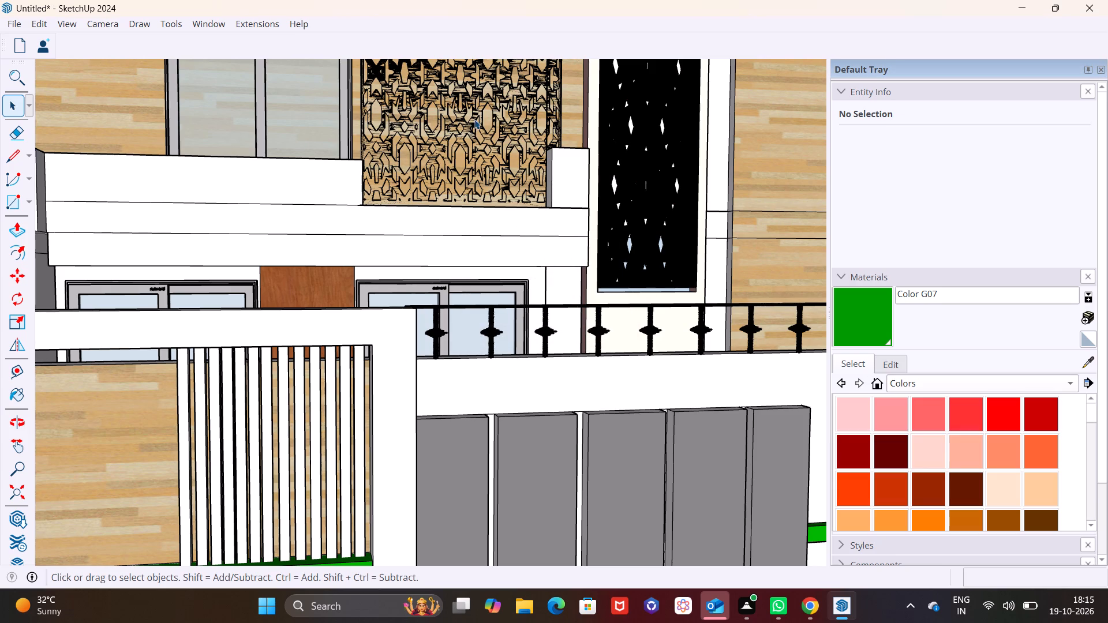
Save the model to the Desktop as ELEVATION1 in SketchUp Models (*.skp) format.
key(ctrl+s)
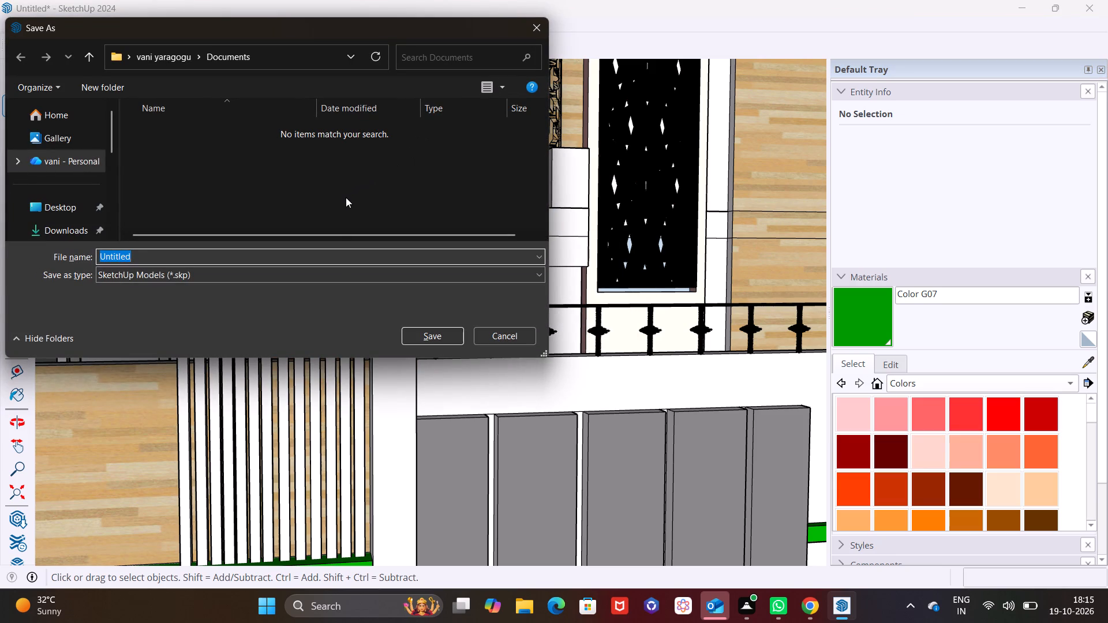
key(BackSpace)
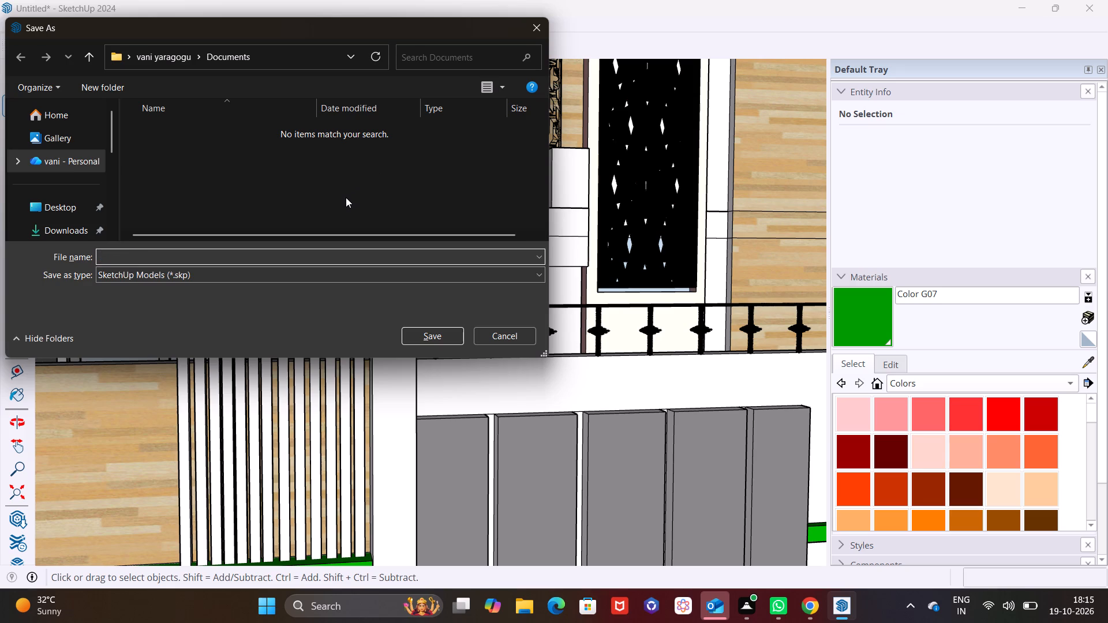
text(ELEVATION1)
click(60, 204)
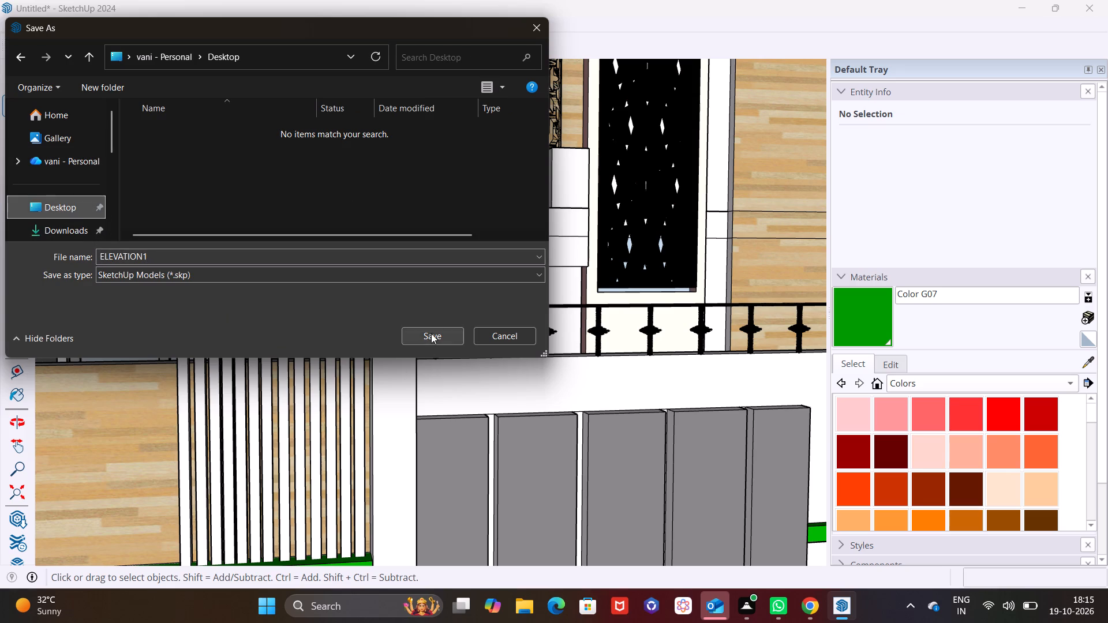
click(431, 333)
Paint the front faces of the gate's vertical slats black with Color M09, one slat after another.
scroll(334, 379, down, 1)
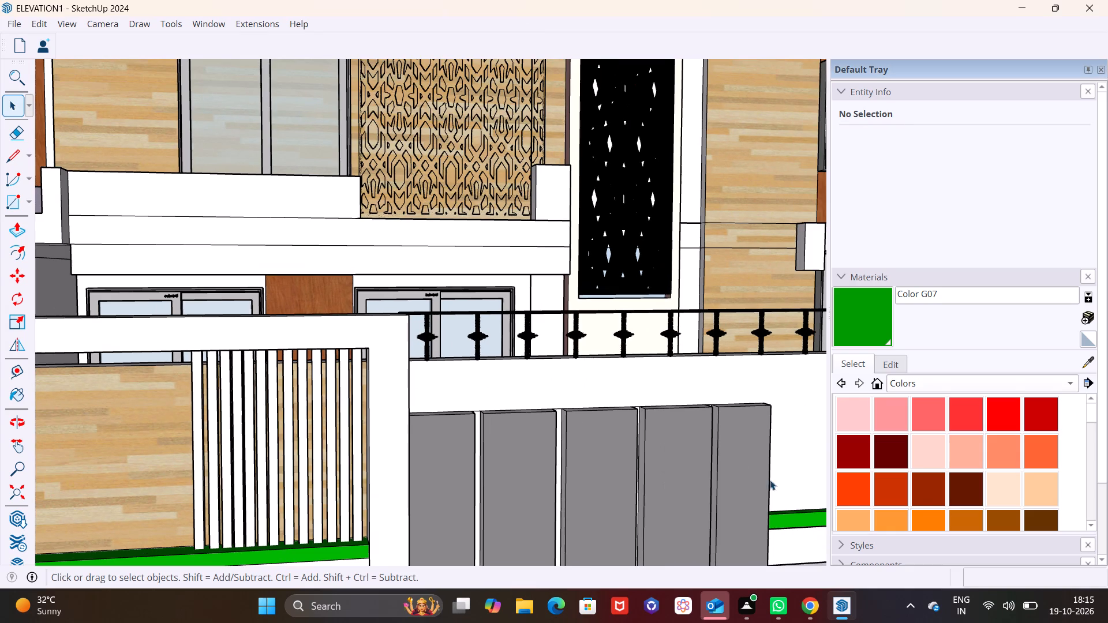
scroll(1087, 543, down, 7)
scroll(1013, 406, down, 4)
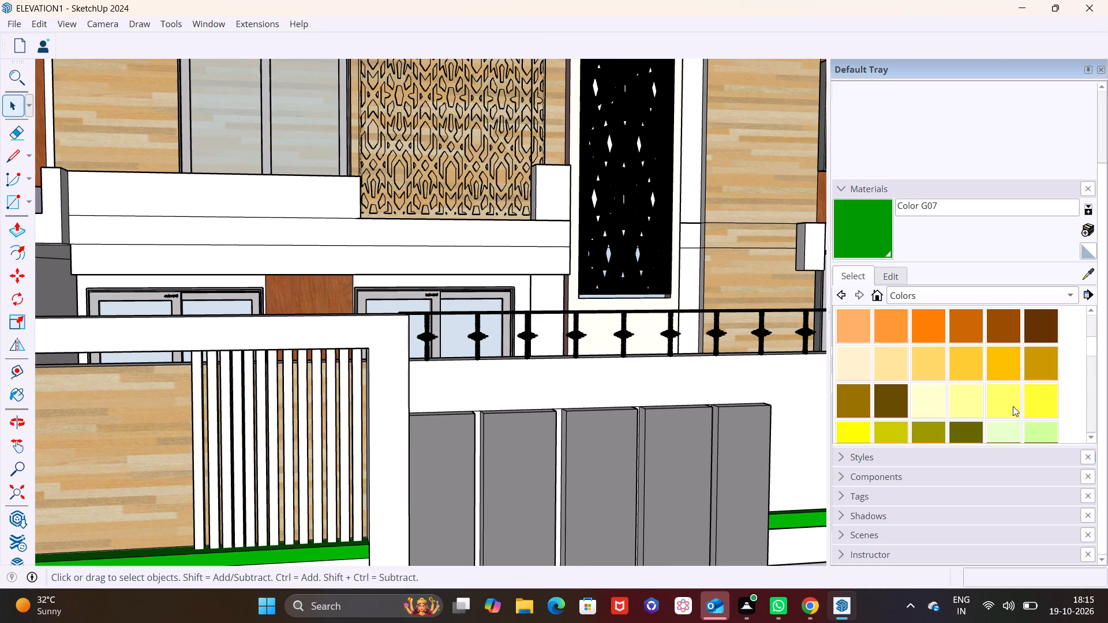
scroll(1013, 406, down, 15)
click(968, 307)
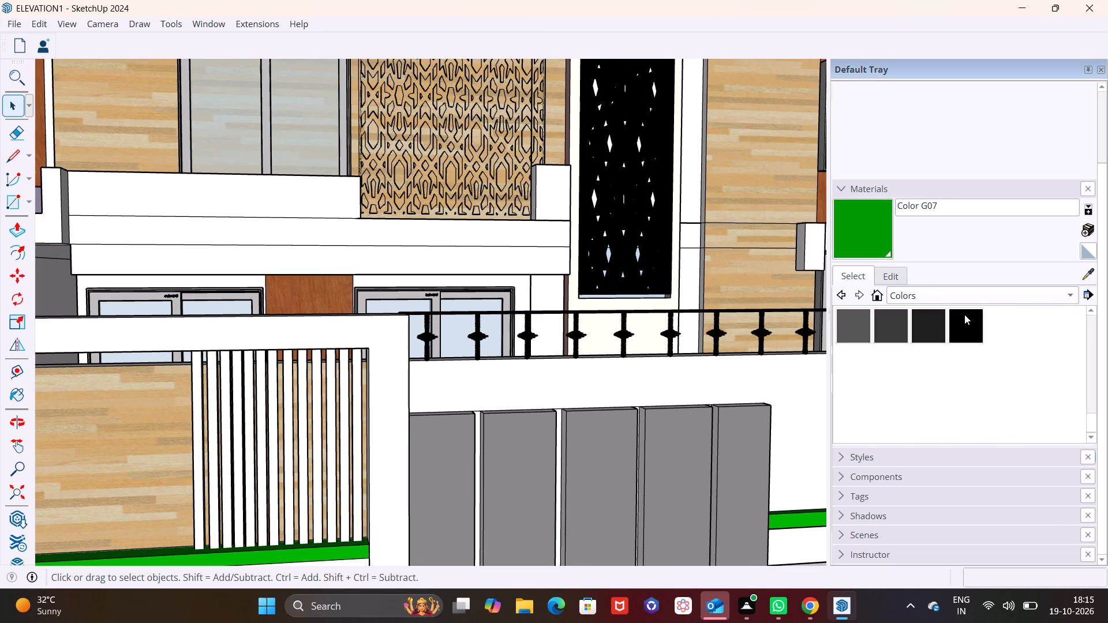
click(964, 314)
scroll(198, 400, up, 7)
click(194, 396)
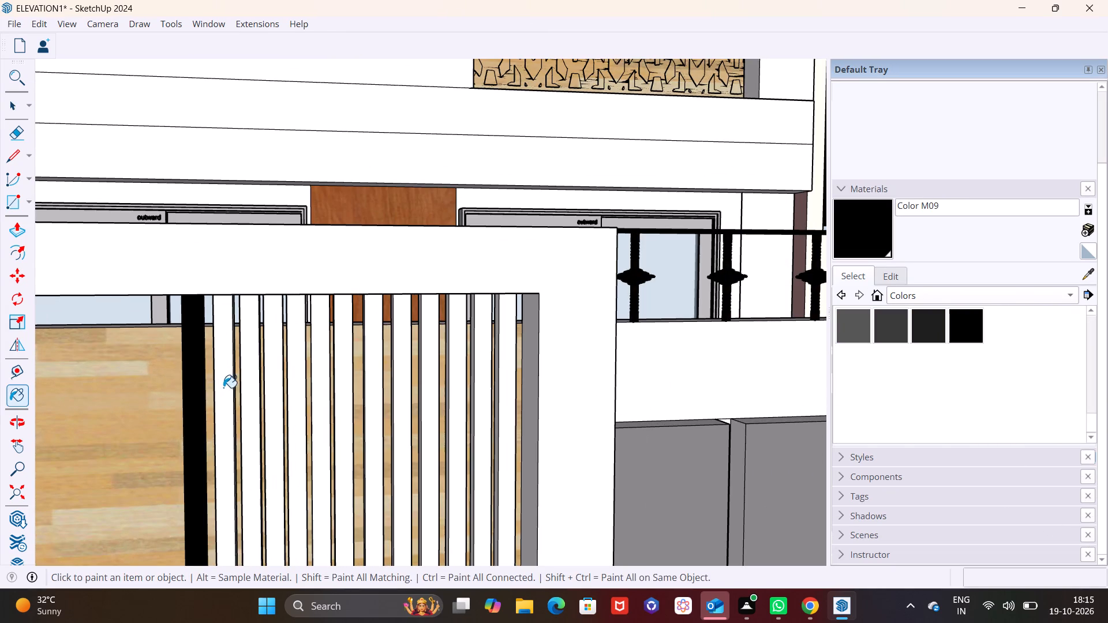
click(223, 388)
click(247, 385)
click(279, 382)
click(295, 380)
click(328, 380)
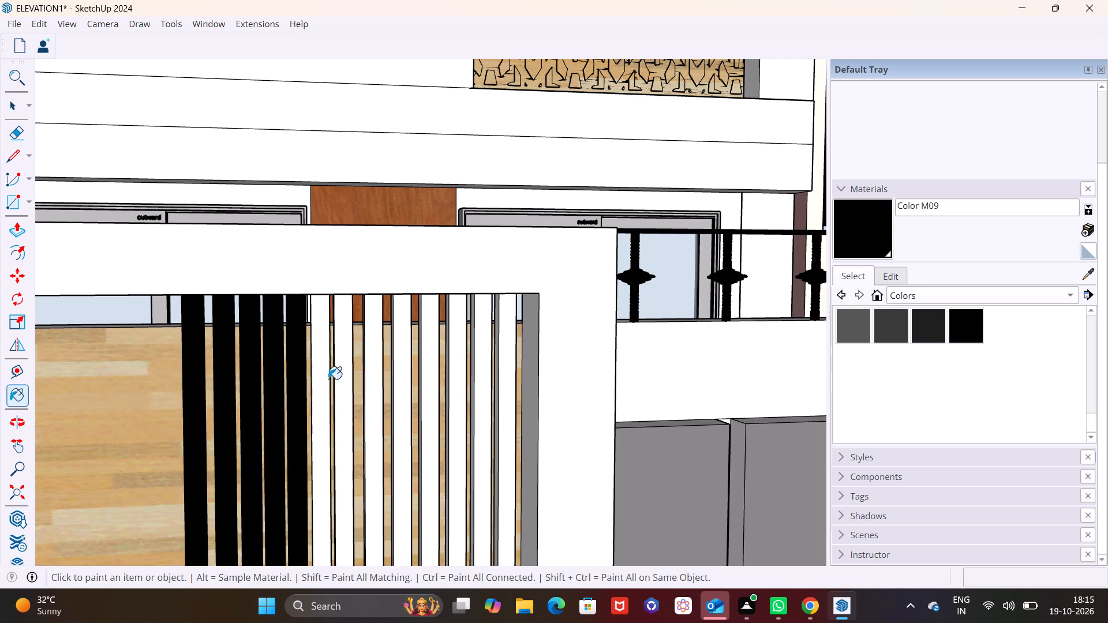
click(350, 375)
click(370, 374)
click(395, 376)
click(430, 374)
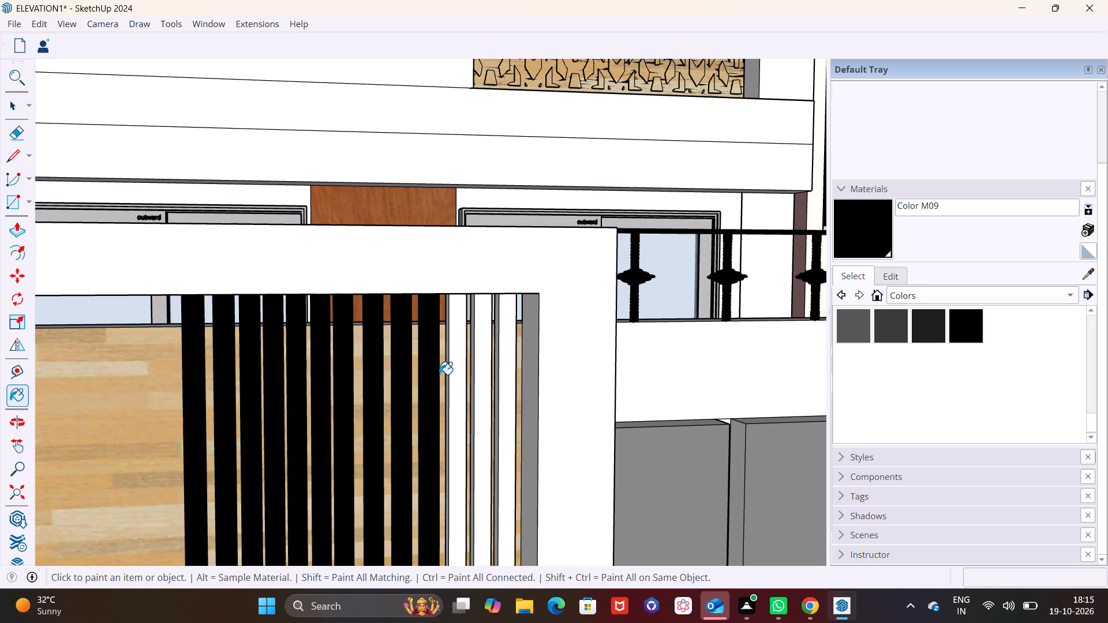
click(455, 374)
click(485, 375)
click(498, 375)
Review the whole front elevation with the painted gate and boundary wall.
scroll(474, 421, down, 5)
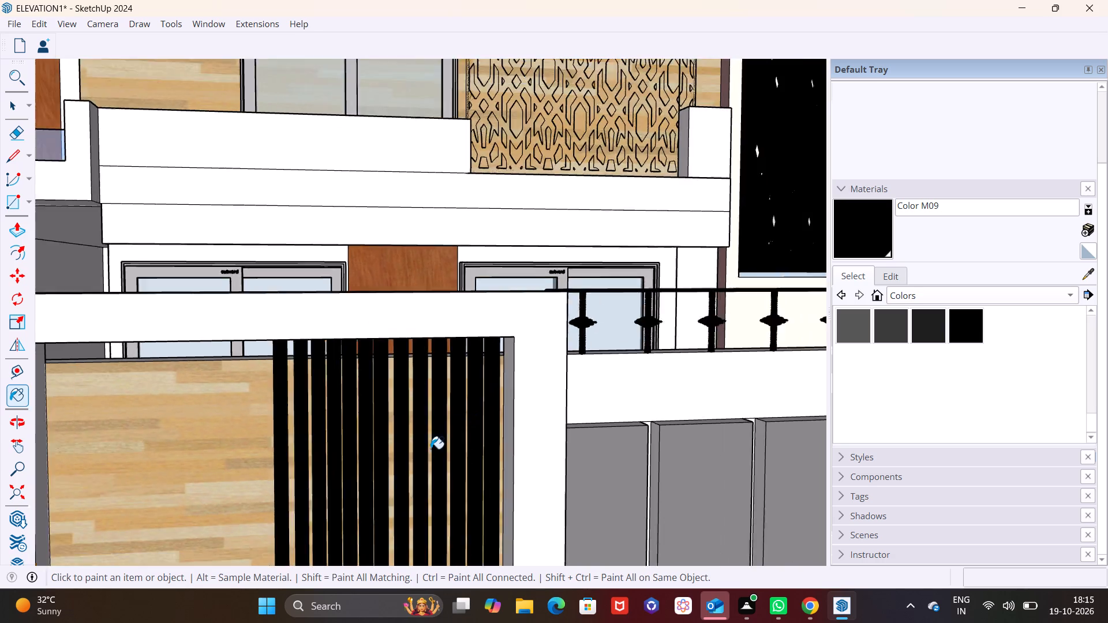
scroll(431, 449, down, 14)
middle_drag(395, 451, 301, 424)
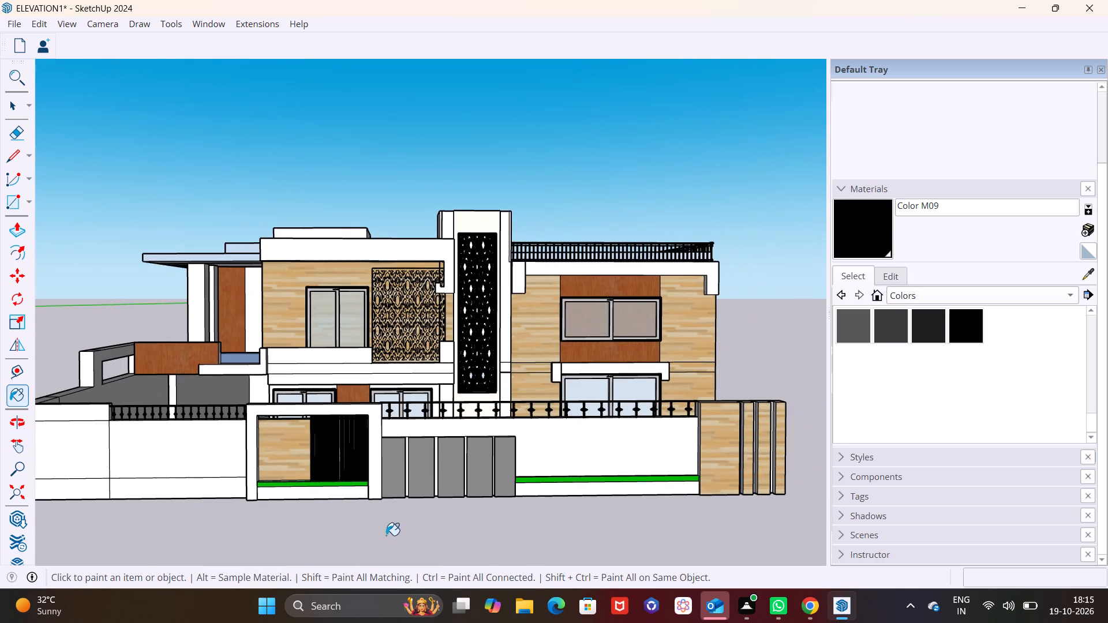
click(390, 533)
key(space)
middle_drag(356, 521, 322, 544)
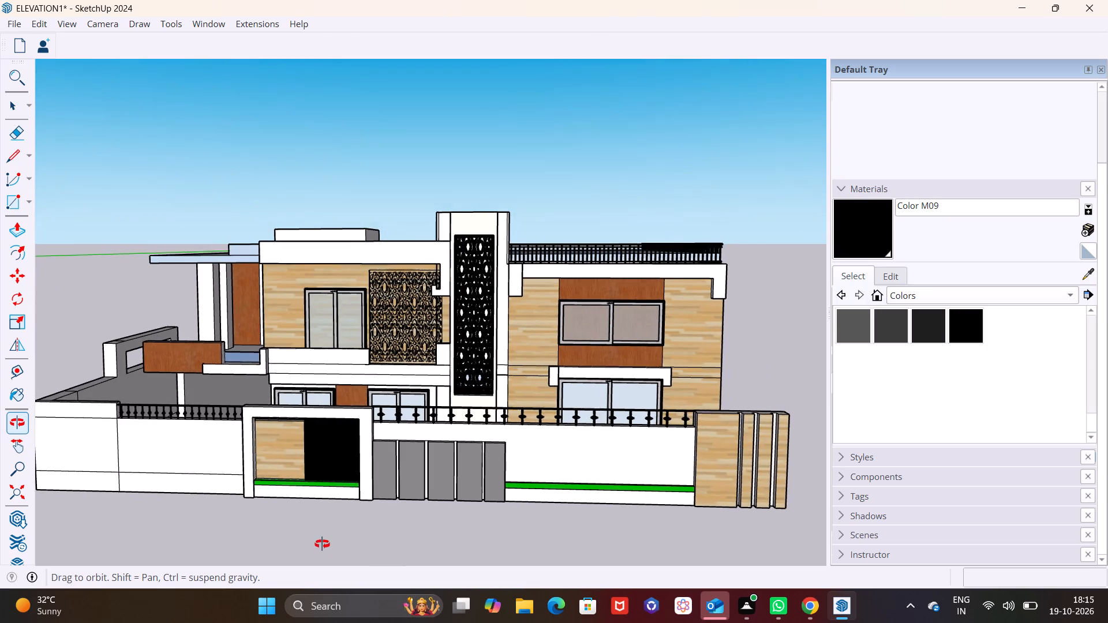
middle_drag(322, 544, 362, 534)
scroll(362, 534, down, 1)
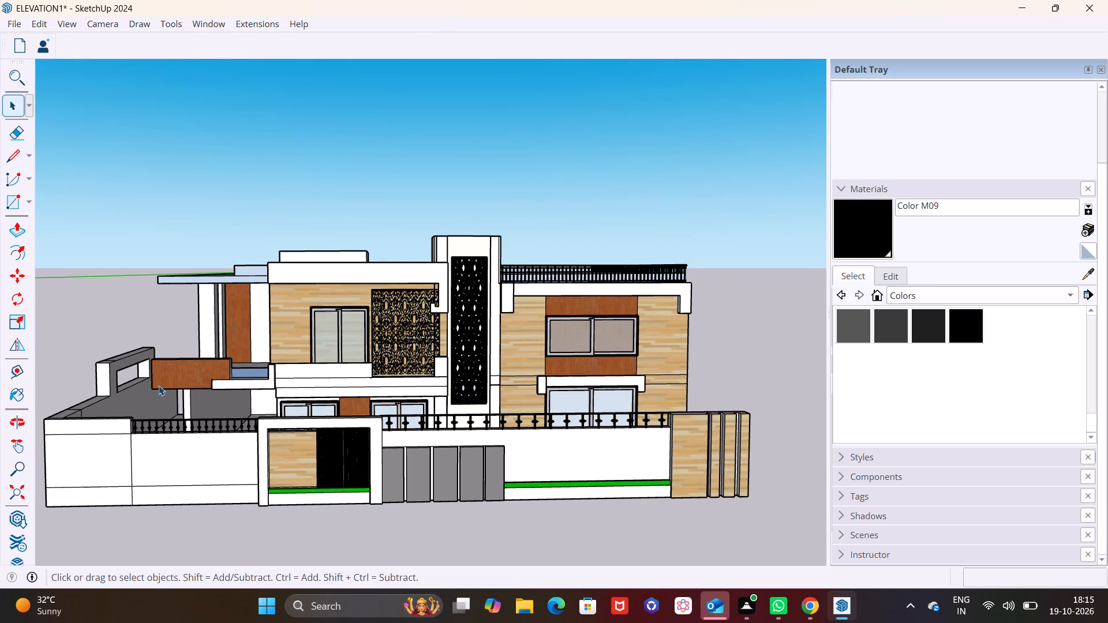
Push/Pull the outer edge face of the first-floor side balcony slab outward by about 5' over the side passage.
scroll(130, 372, up, 5)
middle_drag(169, 377, 315, 498)
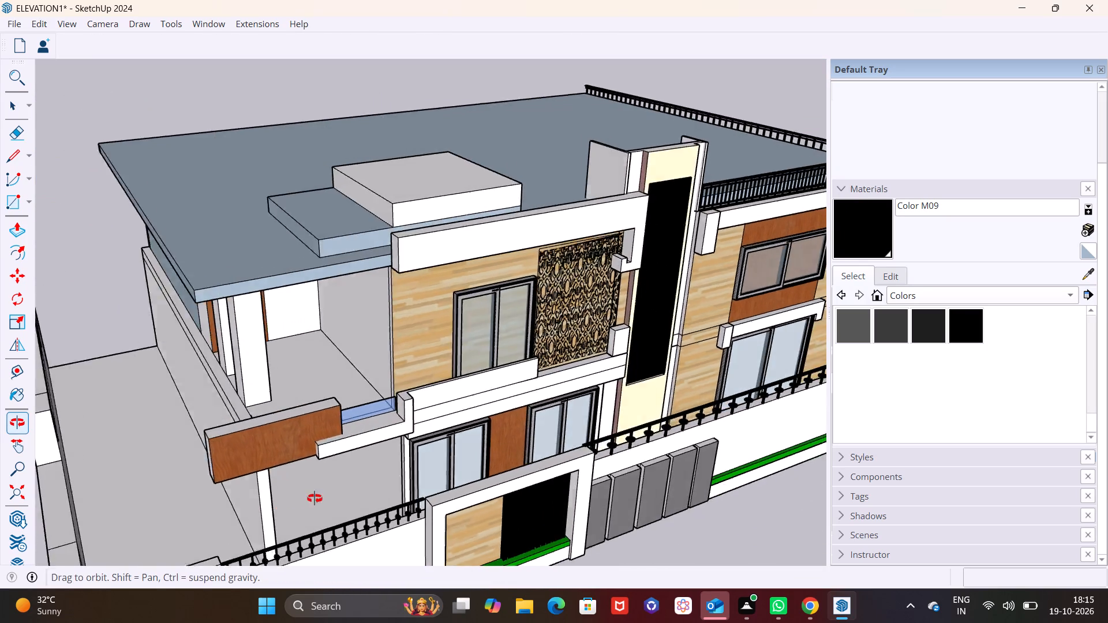
middle_drag(315, 498, 319, 493)
middle_drag(179, 431, 272, 356)
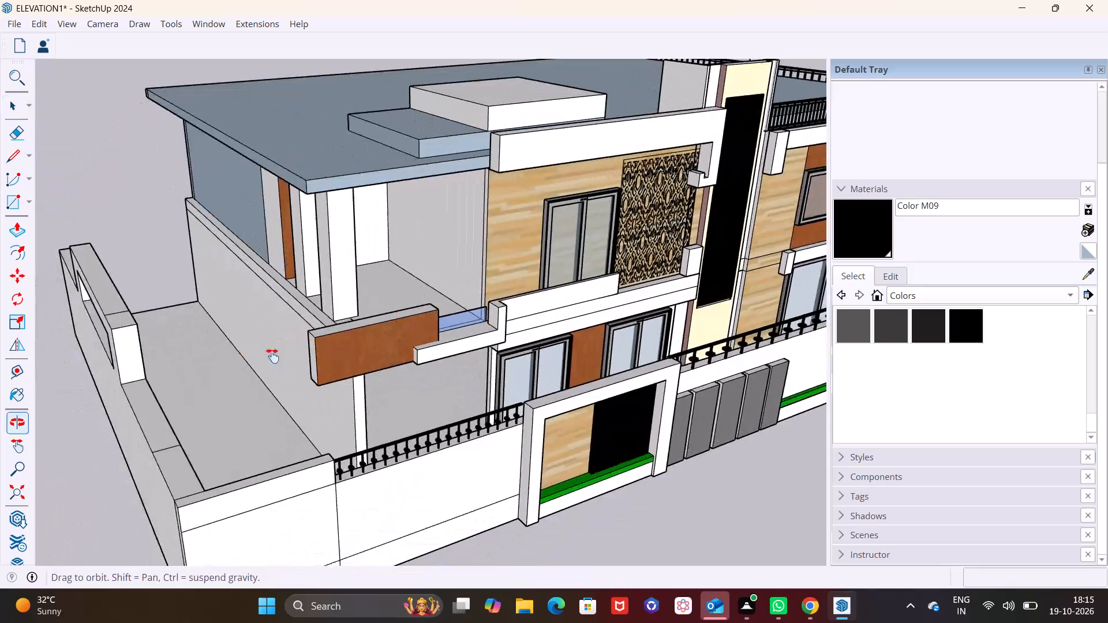
middle_drag(272, 356, 287, 359)
scroll(319, 388, up, 1)
middle_drag(319, 388, 407, 376)
click(400, 302)
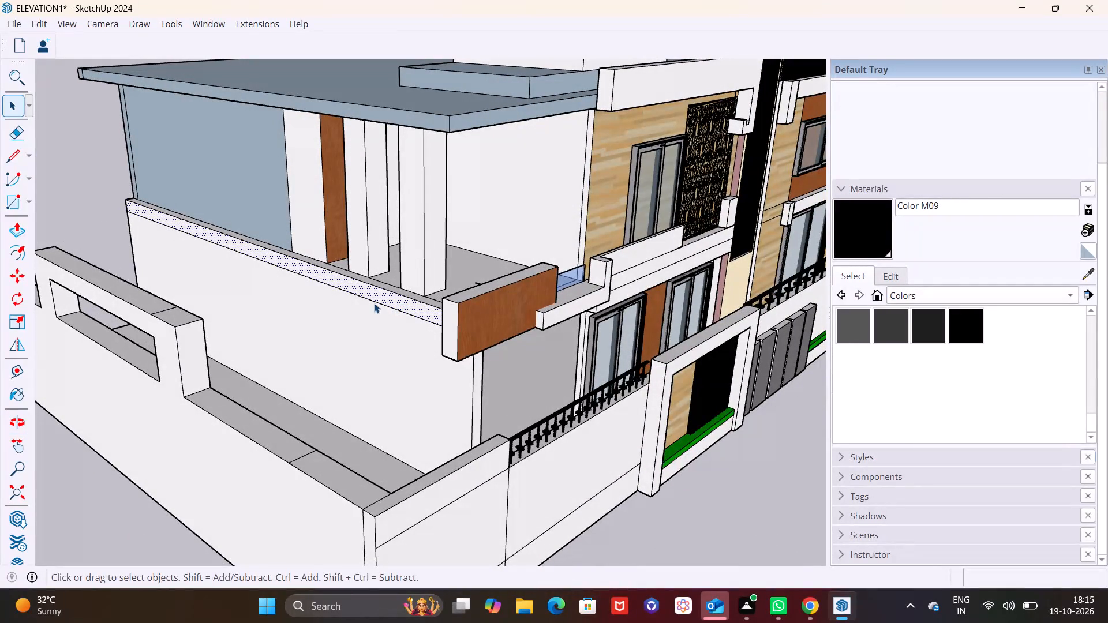
click(22, 223)
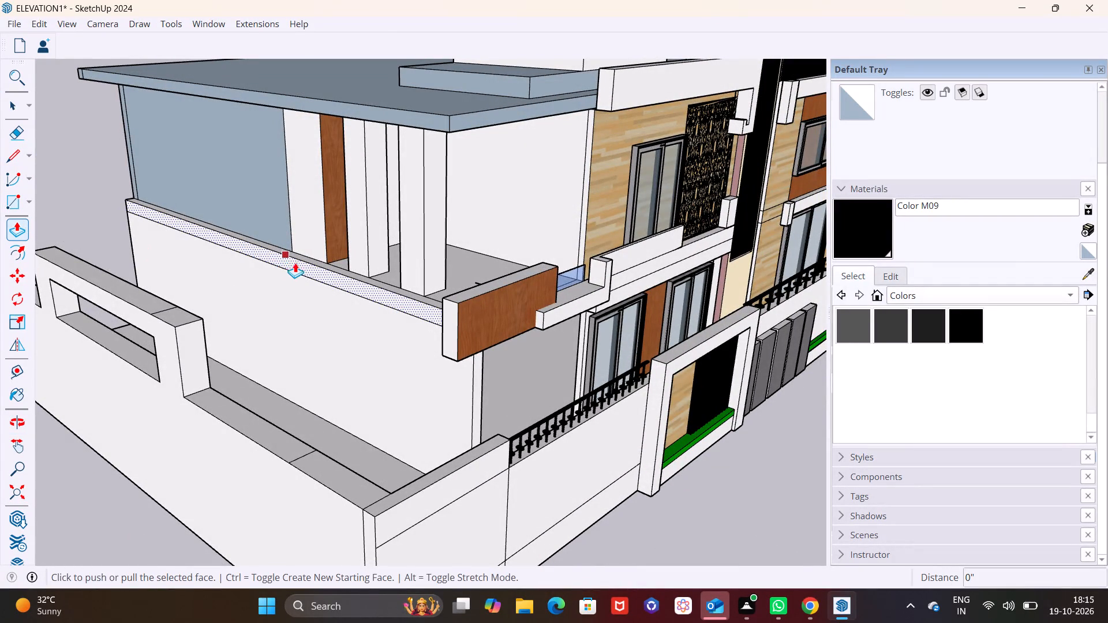
click(298, 263)
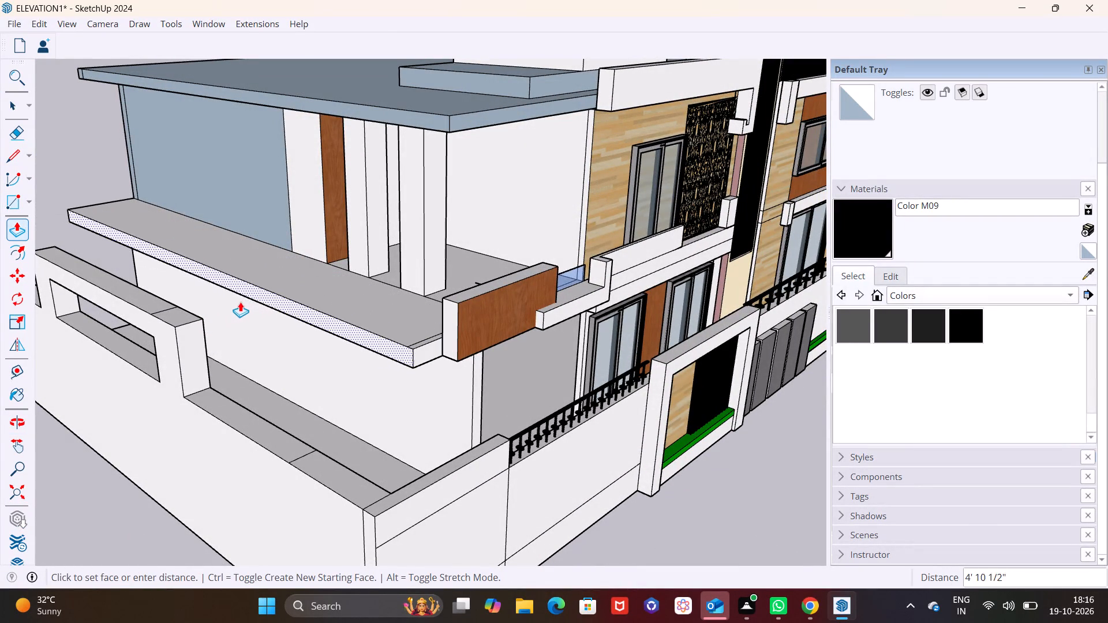
click(230, 309)
key(space)
Draw a column-base rectangle of about 6 13/16" by 2' 2 1/4" on the extended slab's underside, near its front outer corner.
click(298, 369)
middle_drag(351, 400, 114, 243)
middle_drag(301, 290, 274, 310)
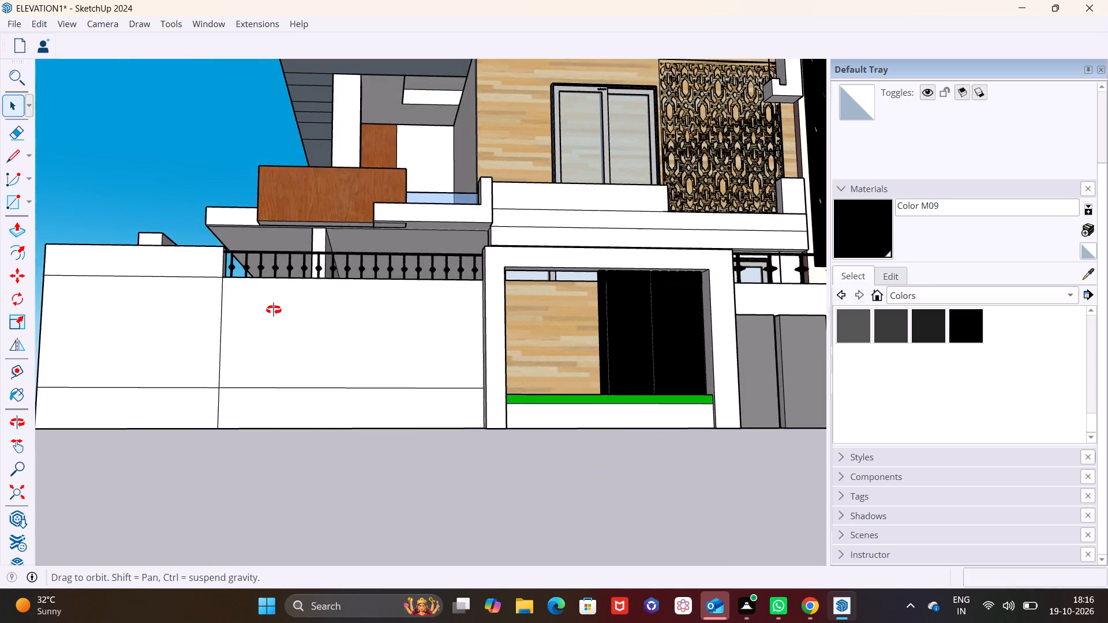
middle_drag(274, 310, 246, 386)
scroll(250, 280, up, 1)
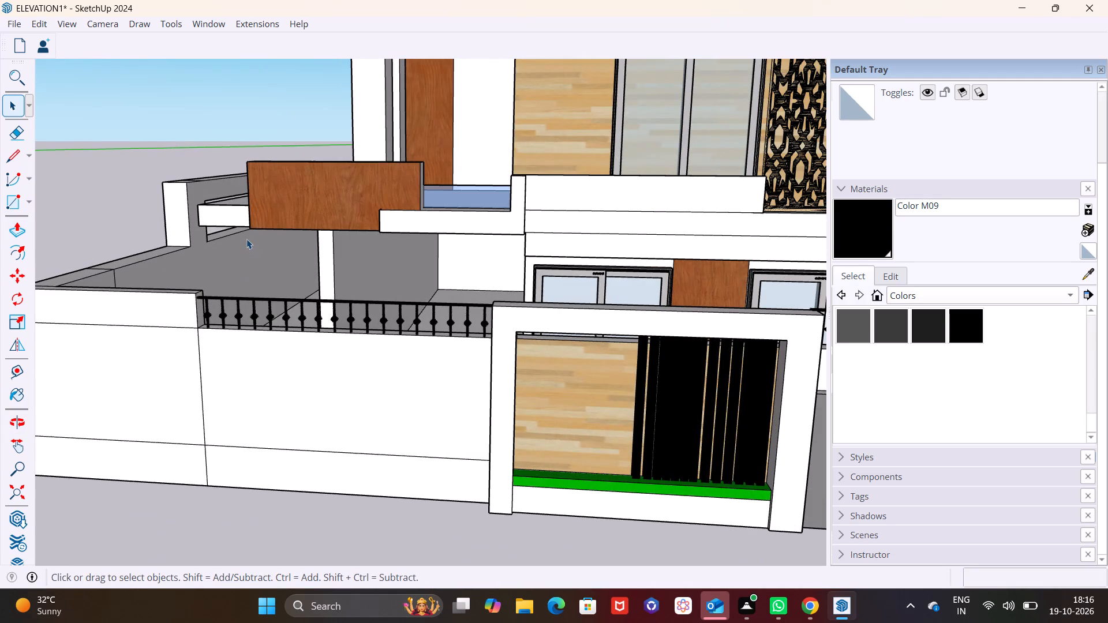
scroll(246, 234, up, 3)
middle_drag(246, 233, 419, 186)
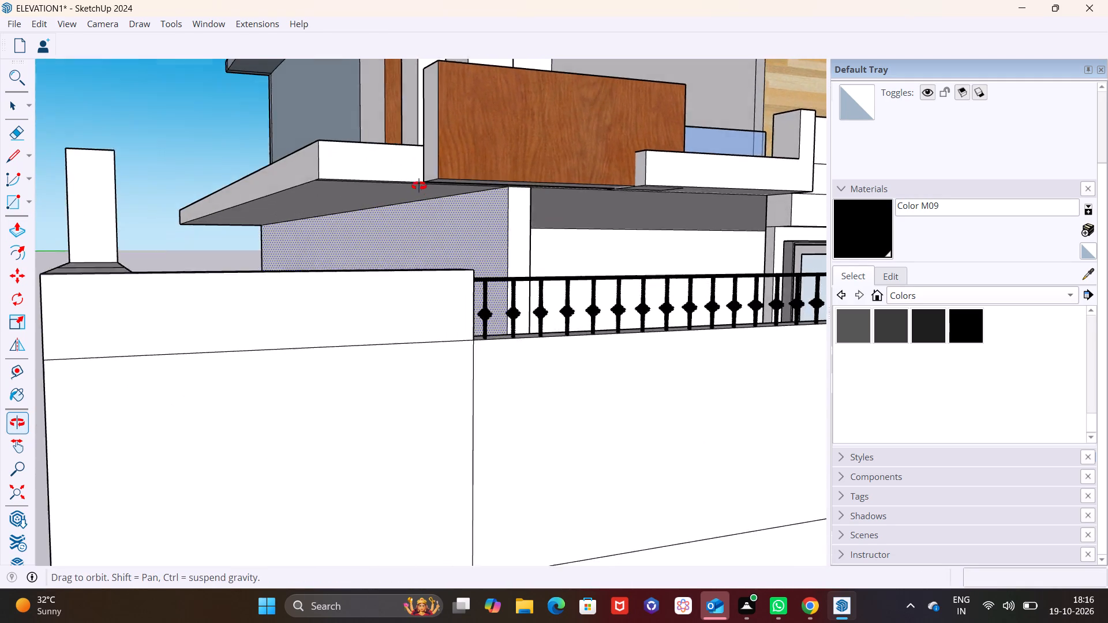
middle_drag(419, 186, 420, 185)
scroll(364, 192, up, 7)
middle_drag(312, 173, 271, 161)
click(28, 198)
click(36, 220)
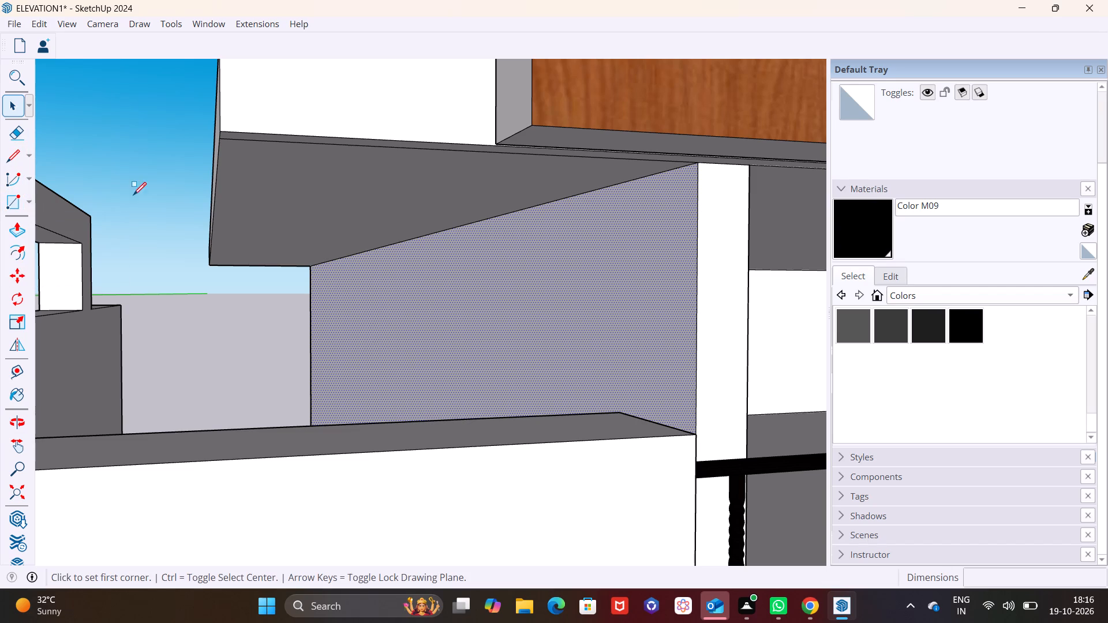
click(224, 155)
click(261, 182)
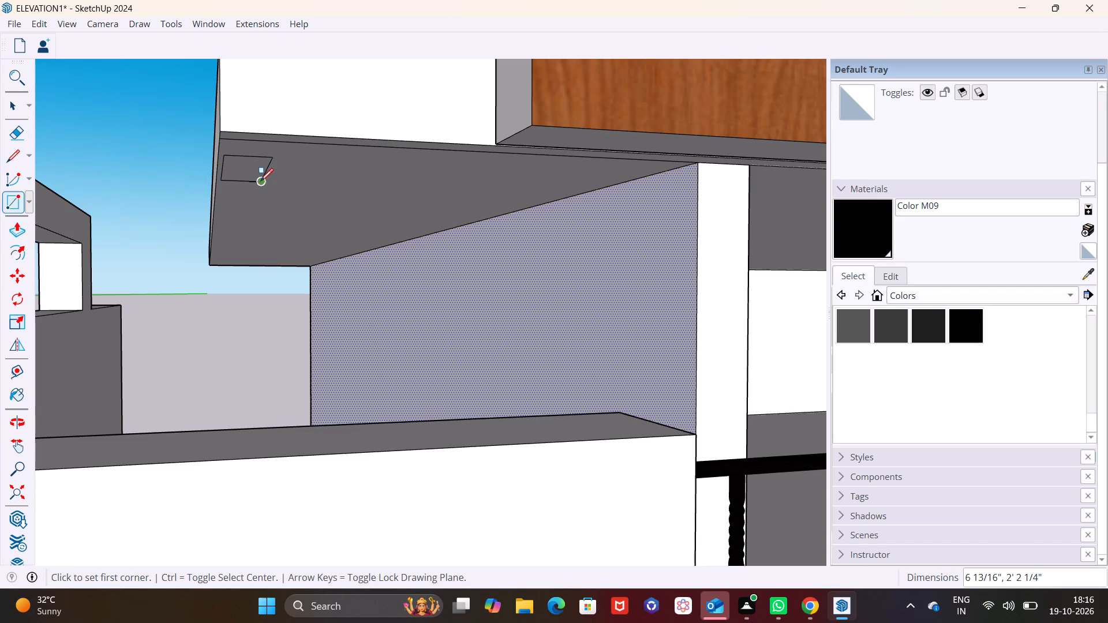
Extrude the small rectangle down 10' to the ground to form a column supporting the extended slab.
key(space)
click(249, 176)
click(18, 230)
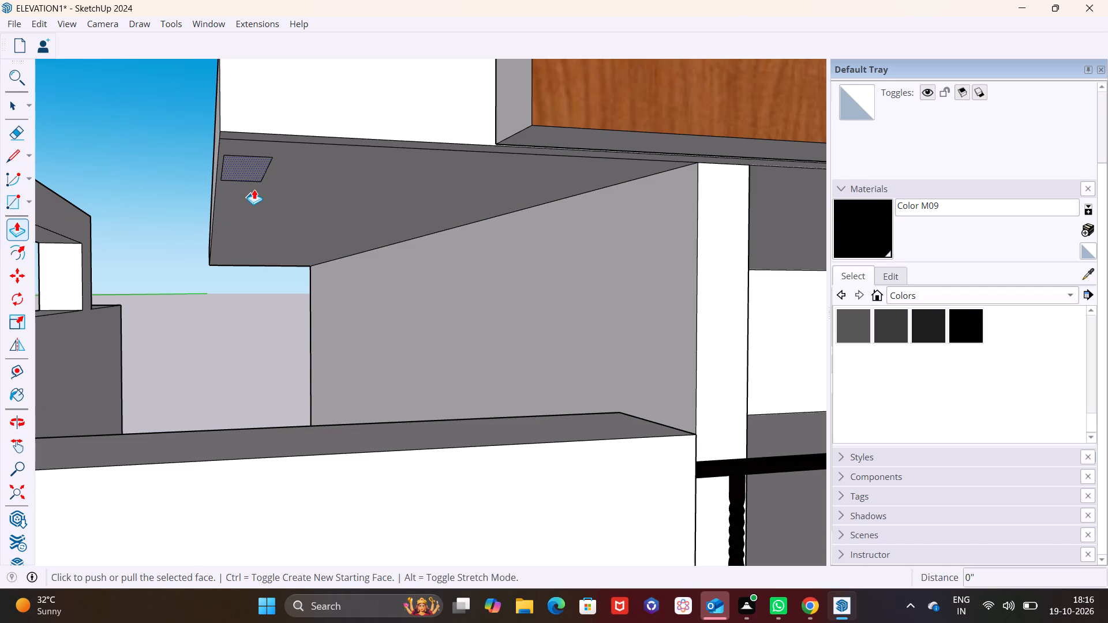
click(249, 172)
scroll(237, 305, down, 6)
middle_drag(287, 303, 160, 464)
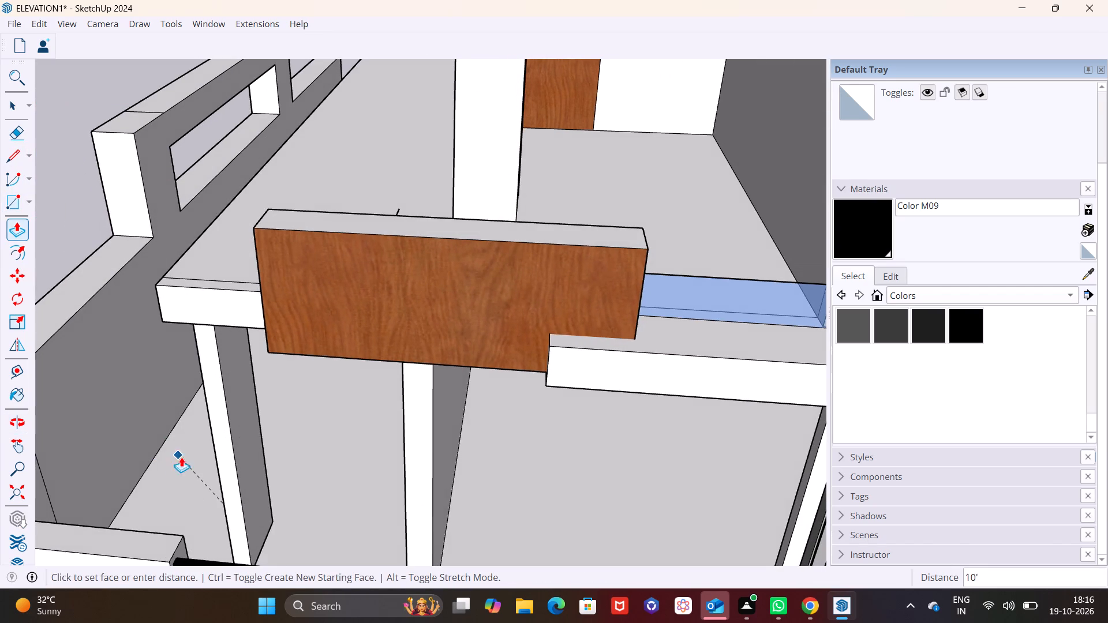
click(299, 556)
key(space)
Sample the grey Color M05 from the front wall's vertical panels and paint the new column's visible faces with it.
scroll(264, 486, down, 8)
middle_drag(298, 456, 275, 268)
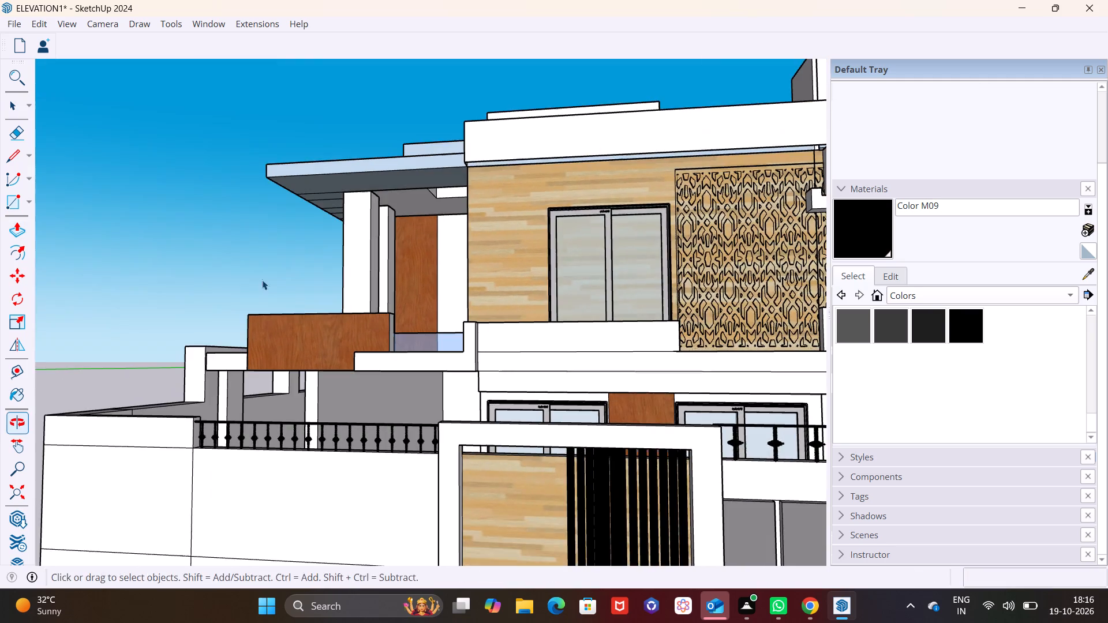
middle_drag(309, 431, 364, 424)
middle_drag(247, 389, 214, 405)
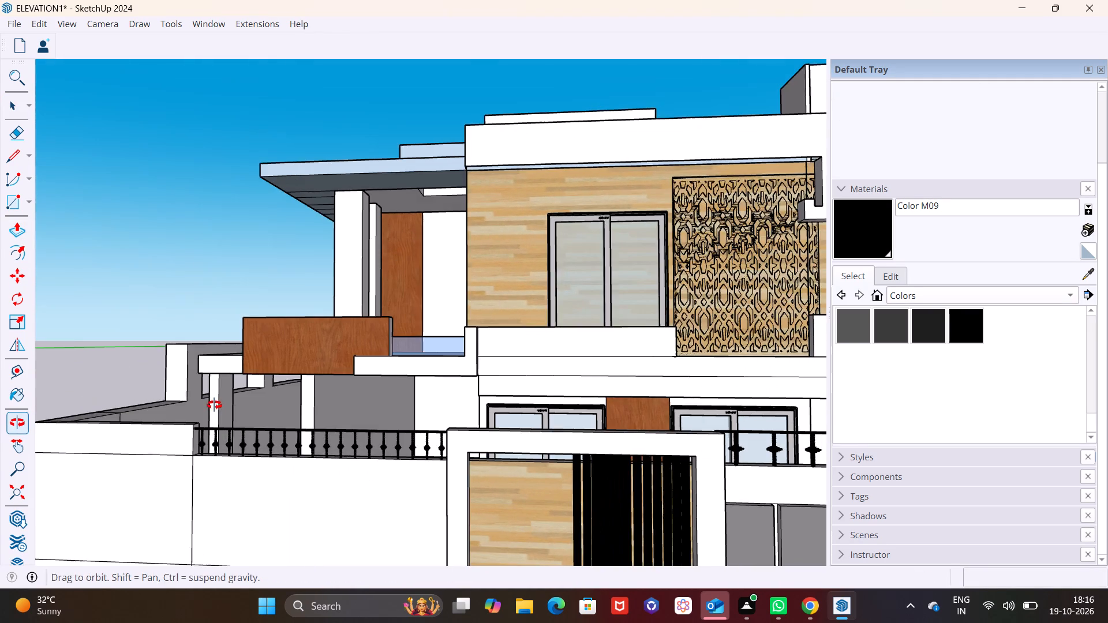
middle_drag(214, 405, 209, 406)
scroll(215, 444, down, 1)
shift+middle_drag(241, 472, 212, 396)
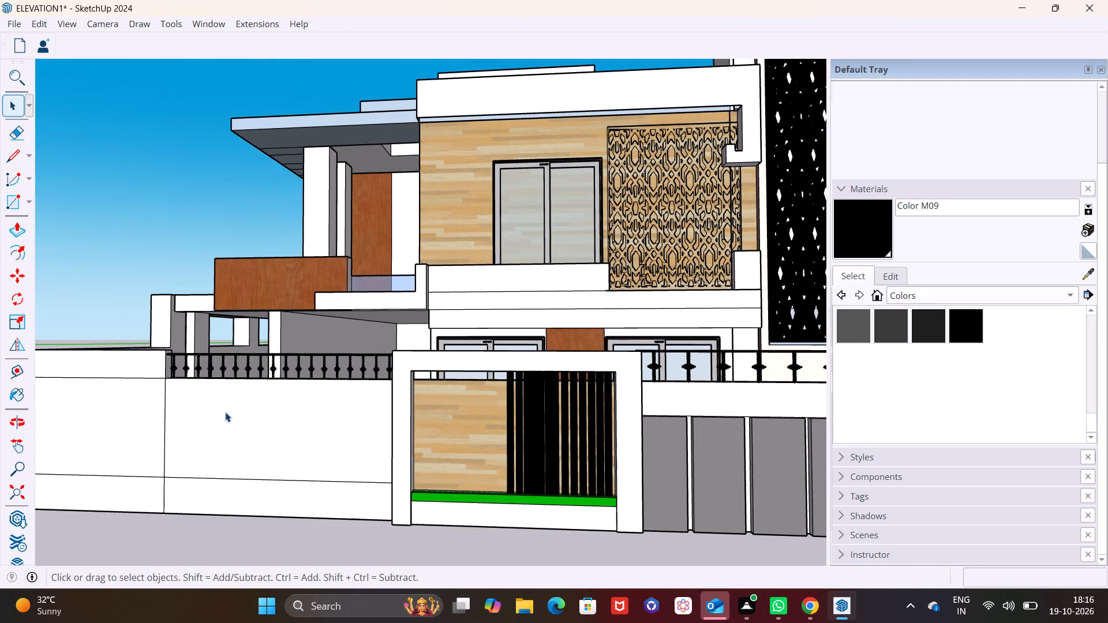
middle_drag(226, 412, 248, 422)
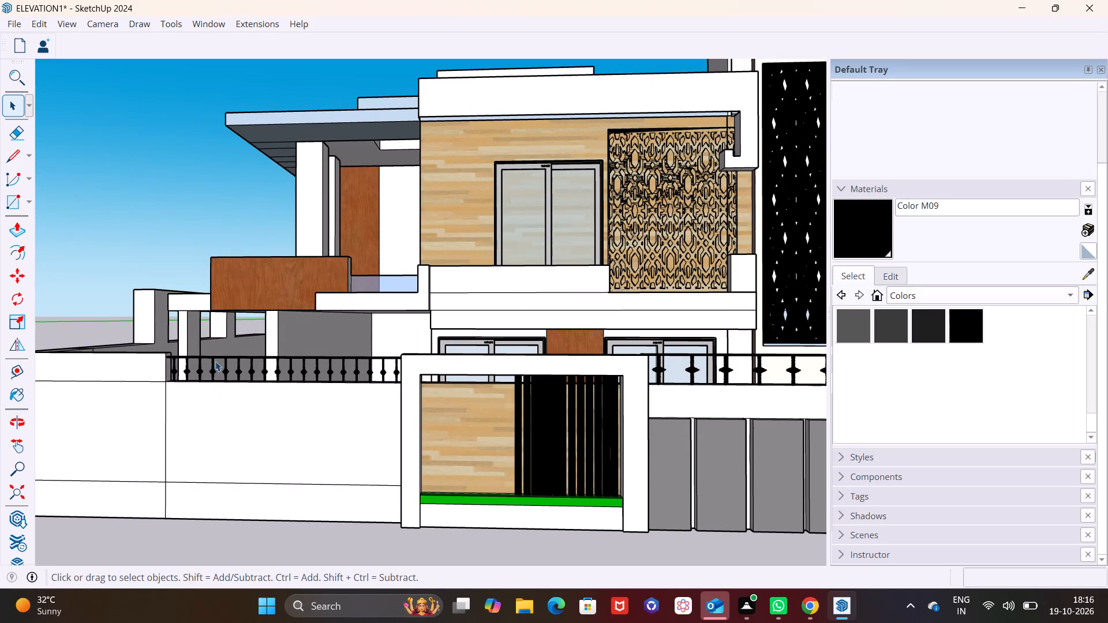
click(657, 476)
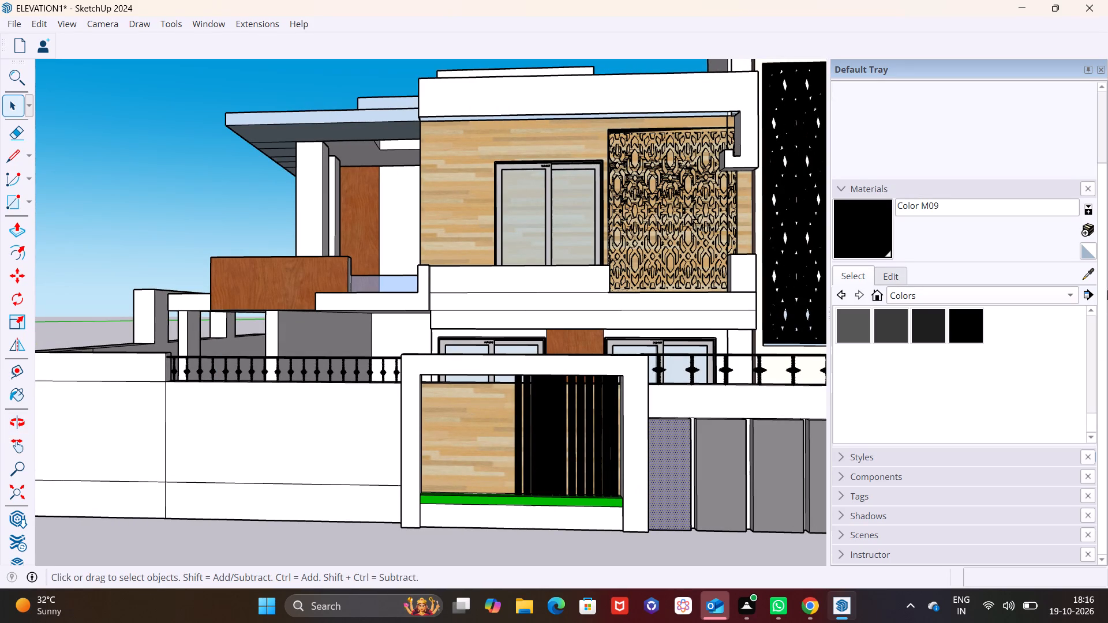
click(1083, 272)
click(683, 475)
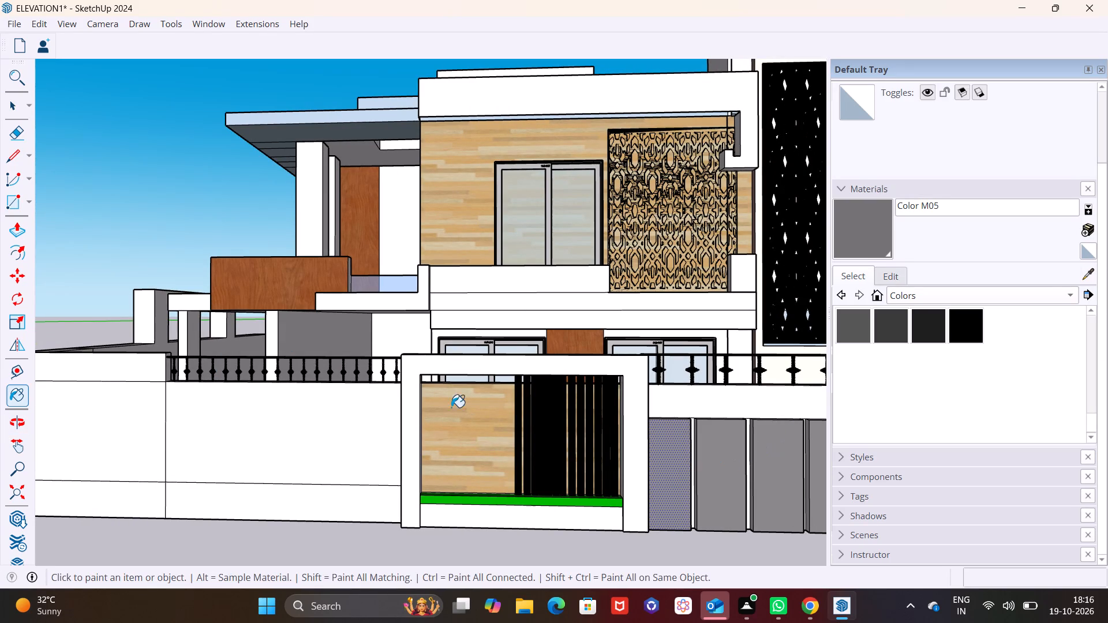
click(198, 334)
click(184, 335)
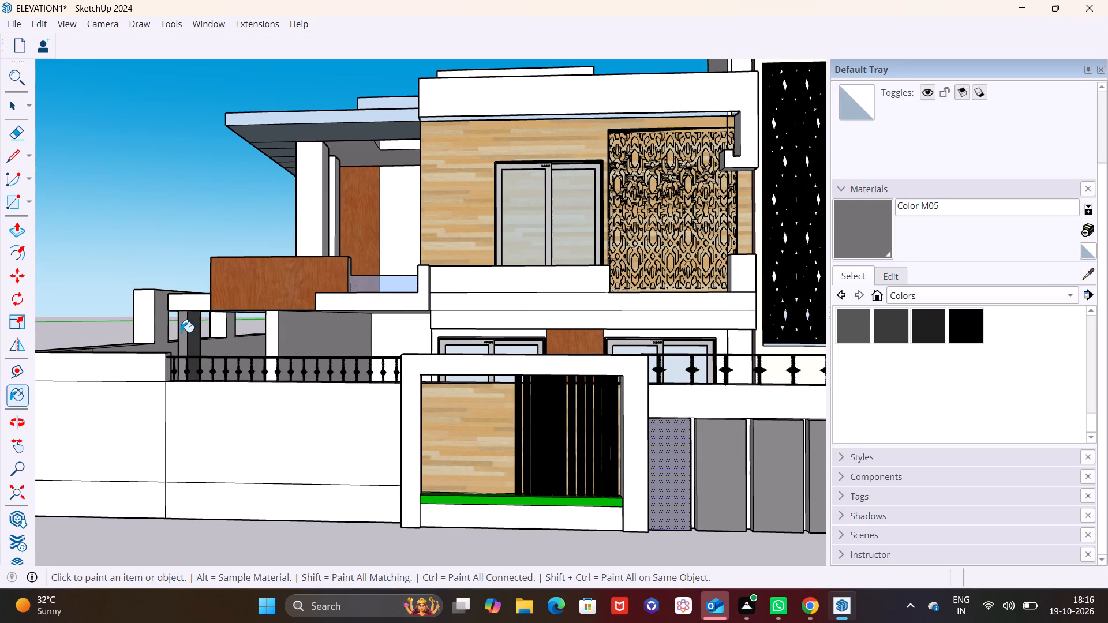
Pull the end face of the wood-clad balcony panel outward along the front of the extended slab.
scroll(181, 332, up, 5)
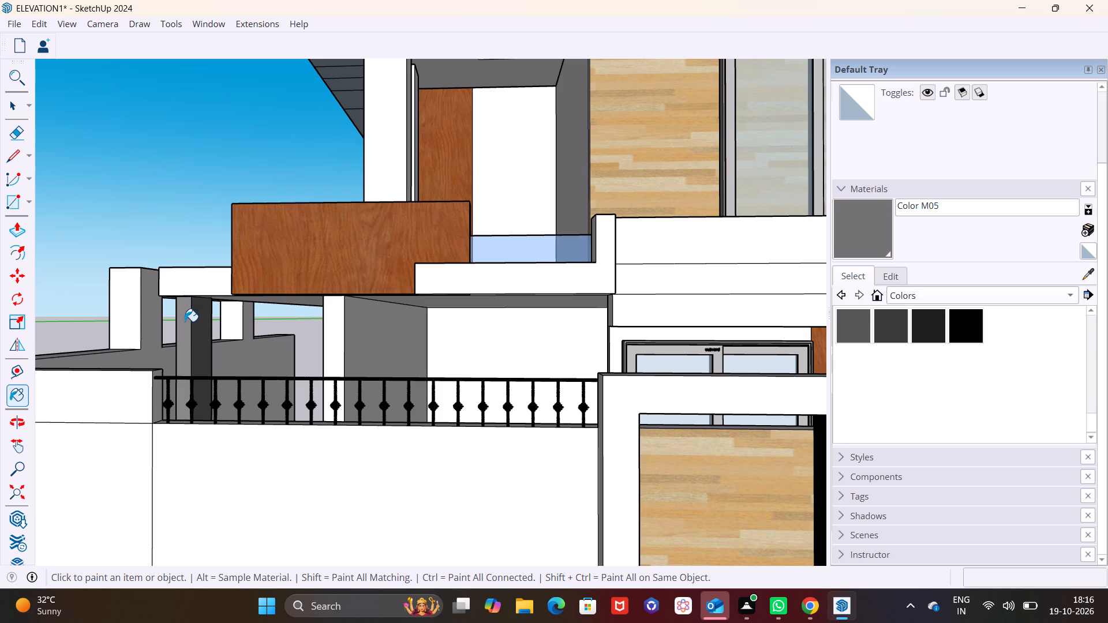
scroll(185, 321, down, 2)
middle_drag(184, 321, 426, 379)
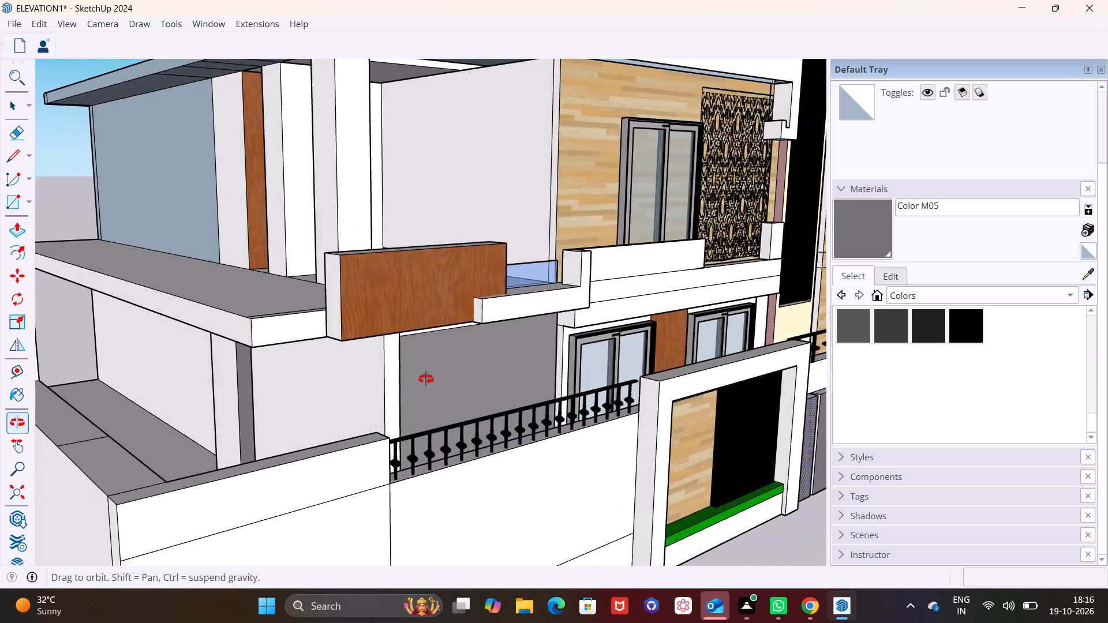
middle_drag(426, 379, 426, 380)
key(space)
click(340, 314)
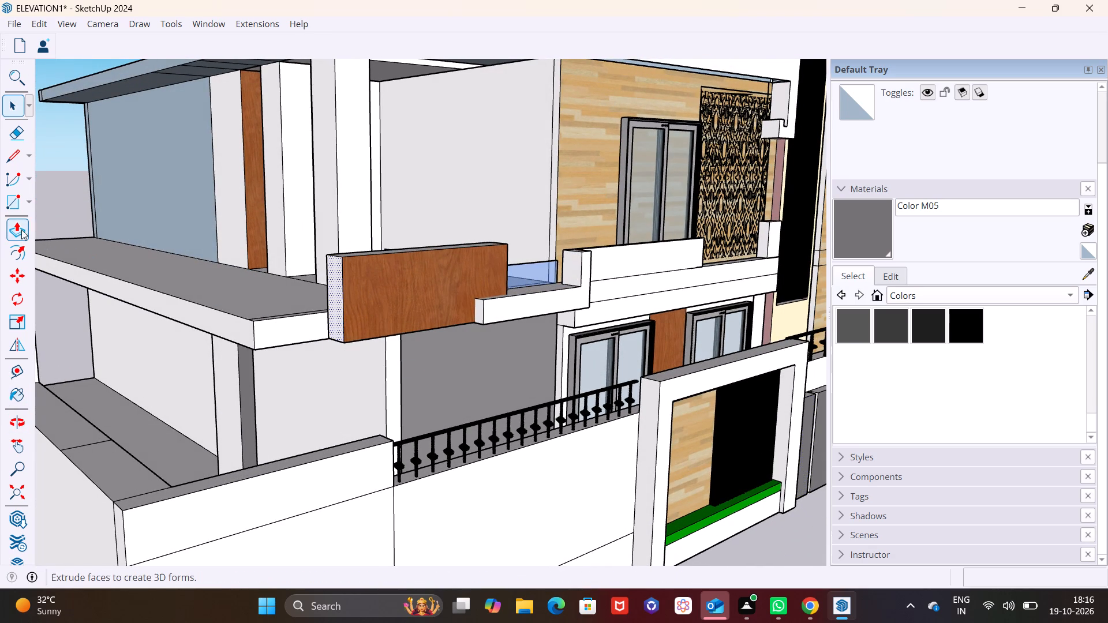
click(14, 228)
click(336, 294)
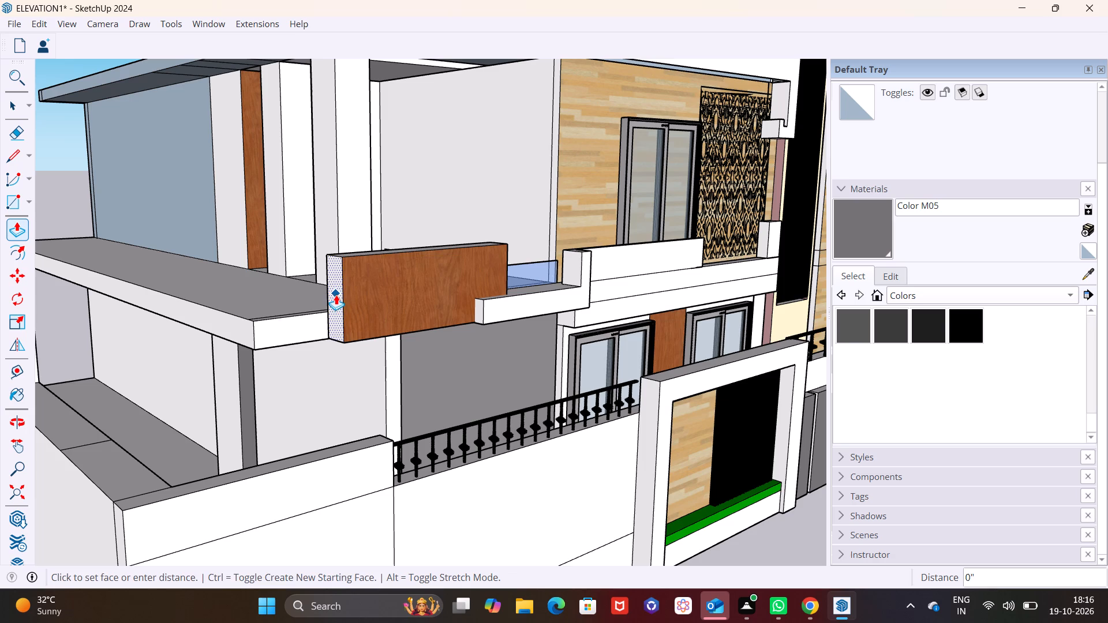
click(287, 307)
key(space)
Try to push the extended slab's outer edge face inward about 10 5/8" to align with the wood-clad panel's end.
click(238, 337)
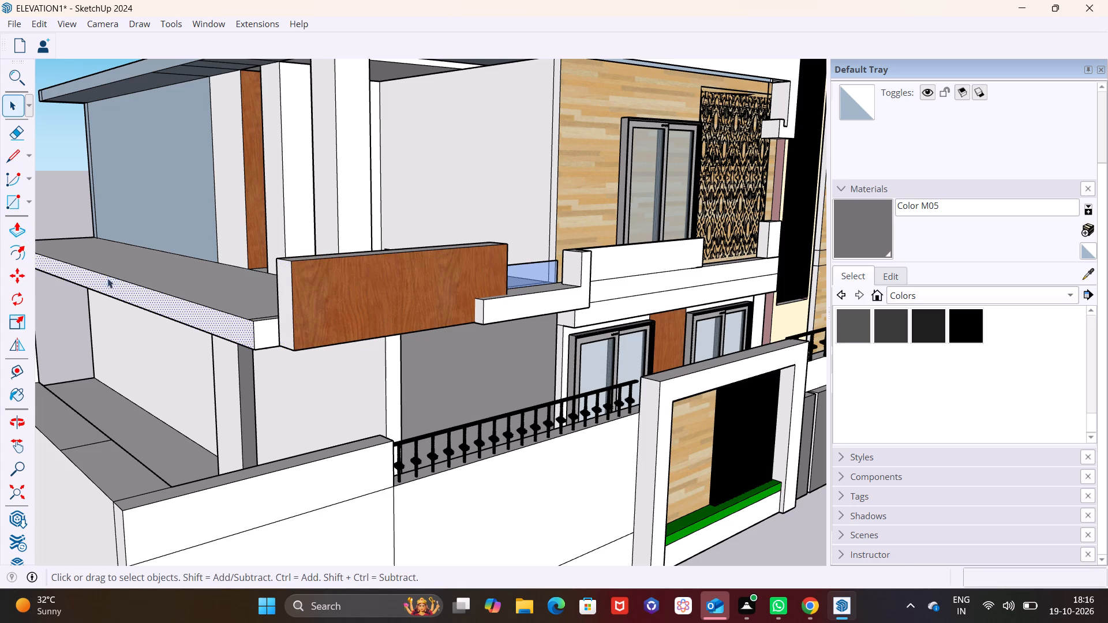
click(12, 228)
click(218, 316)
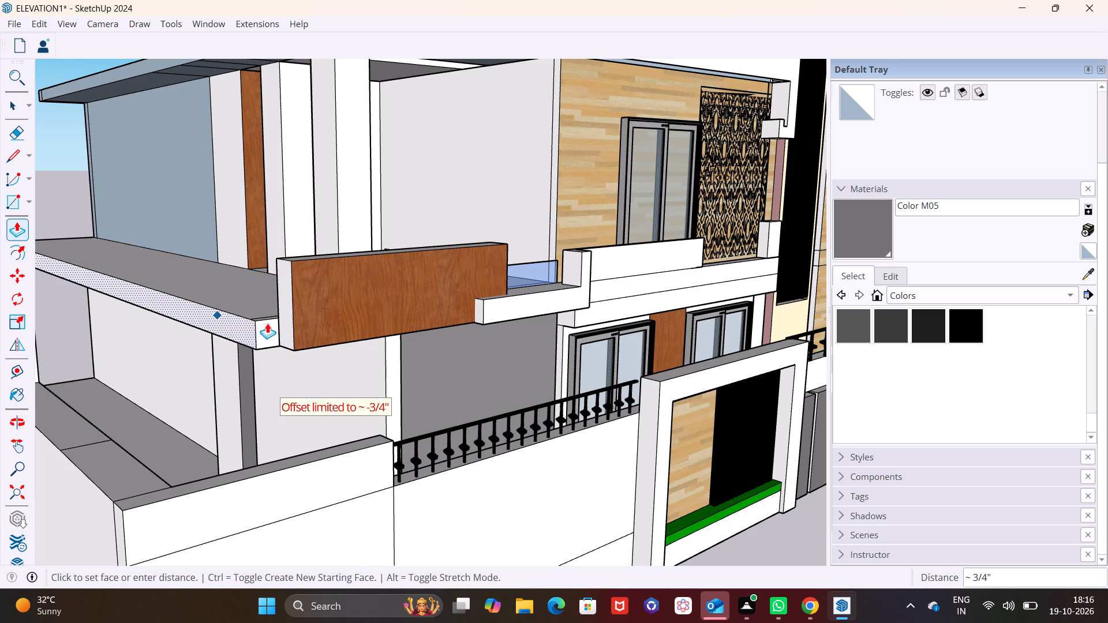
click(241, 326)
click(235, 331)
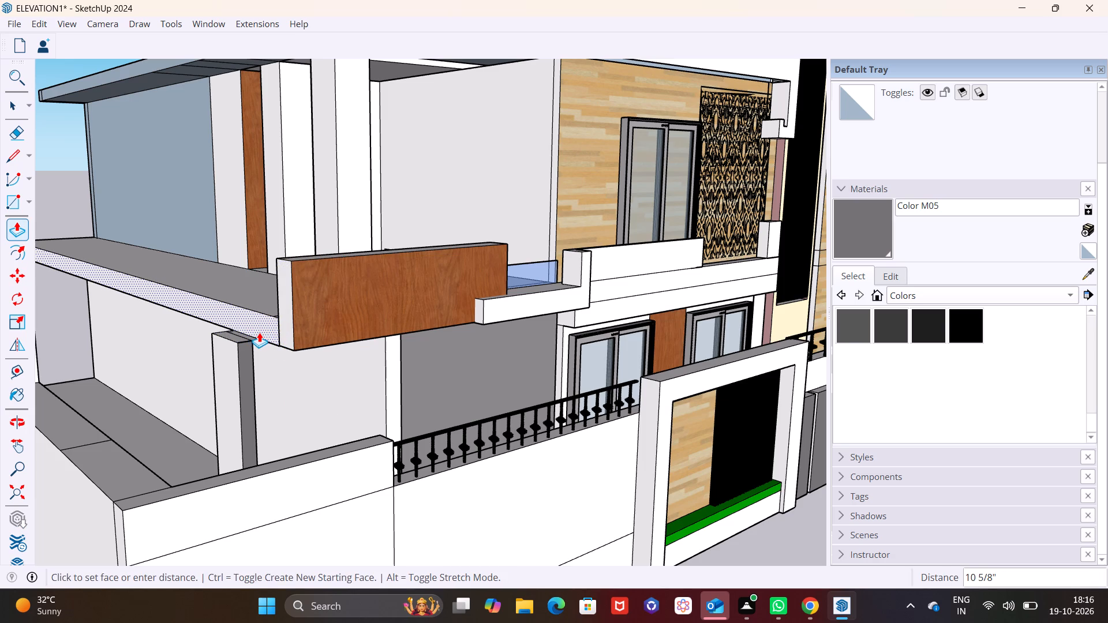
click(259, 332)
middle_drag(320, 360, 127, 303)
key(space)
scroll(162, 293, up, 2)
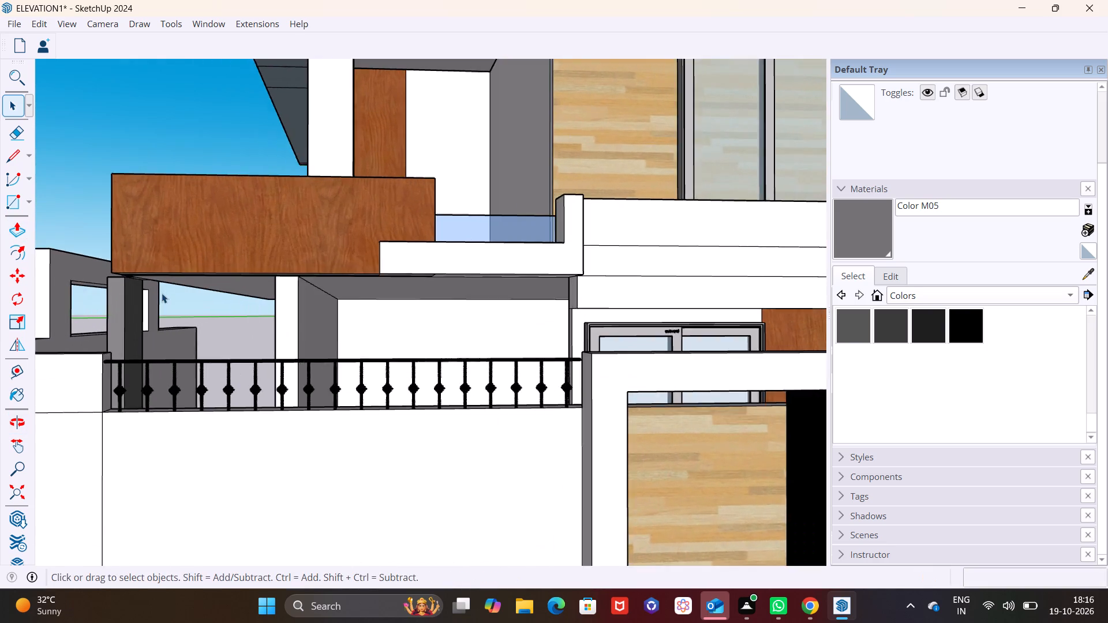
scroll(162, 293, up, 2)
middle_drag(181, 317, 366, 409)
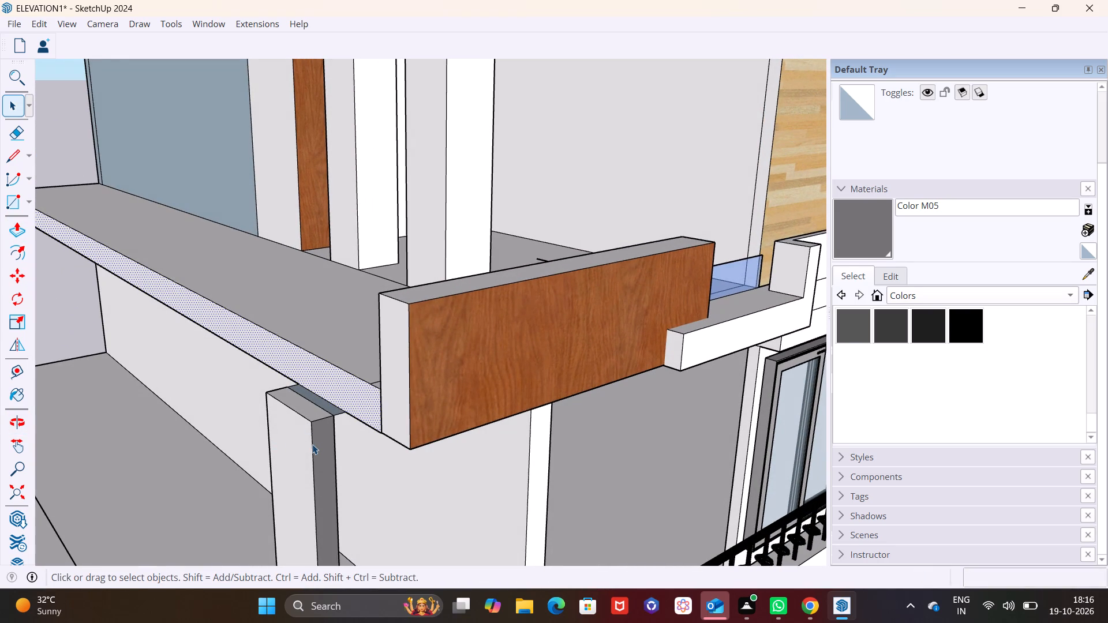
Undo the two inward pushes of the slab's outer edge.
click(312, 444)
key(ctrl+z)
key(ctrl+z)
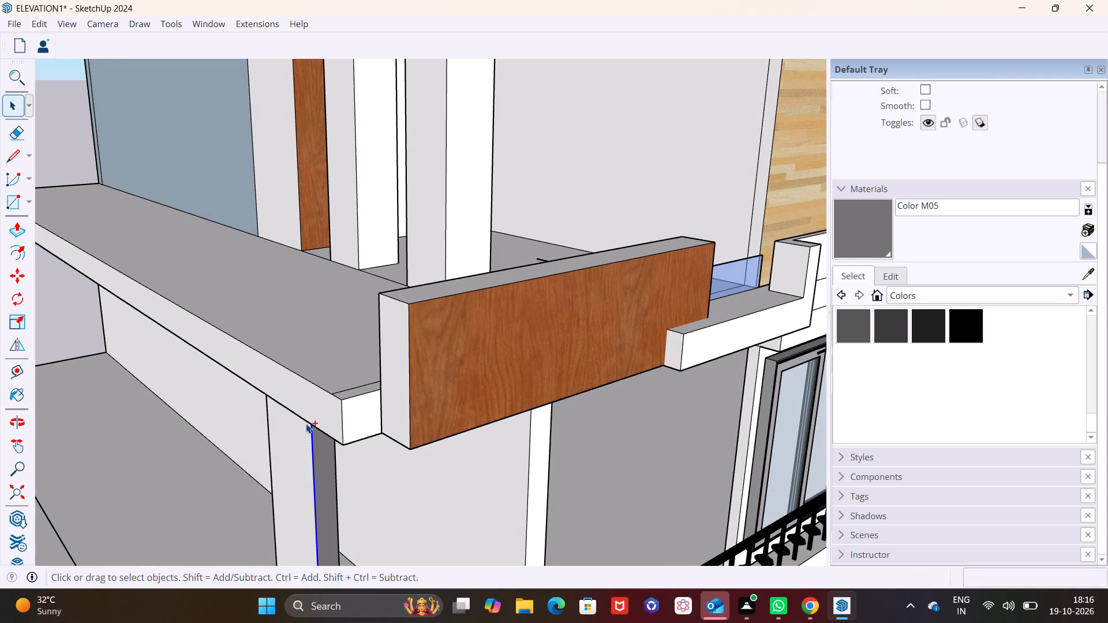
Pull the wood-clad panel's end face out another 1' 5/8" to line up with the extended slab's outer edge.
scroll(343, 437, down, 3)
scroll(381, 405, down, 8)
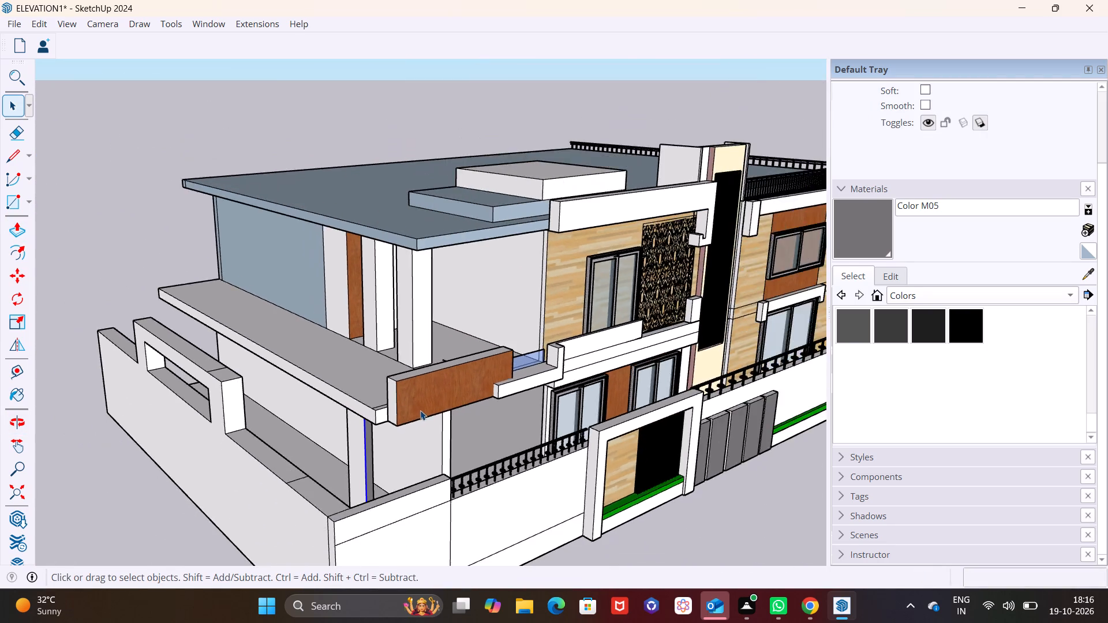
middle_drag(406, 411, 0, 371)
scroll(0, 369, down, 1)
middle_drag(331, 420, 511, 376)
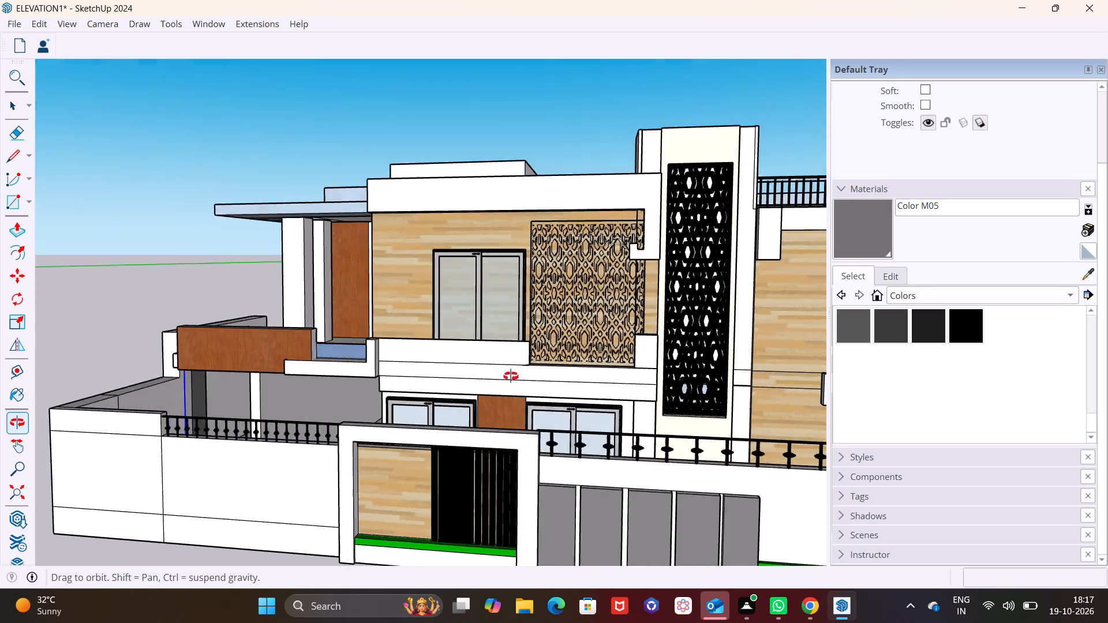
middle_drag(511, 376, 580, 363)
middle_drag(165, 374, 220, 388)
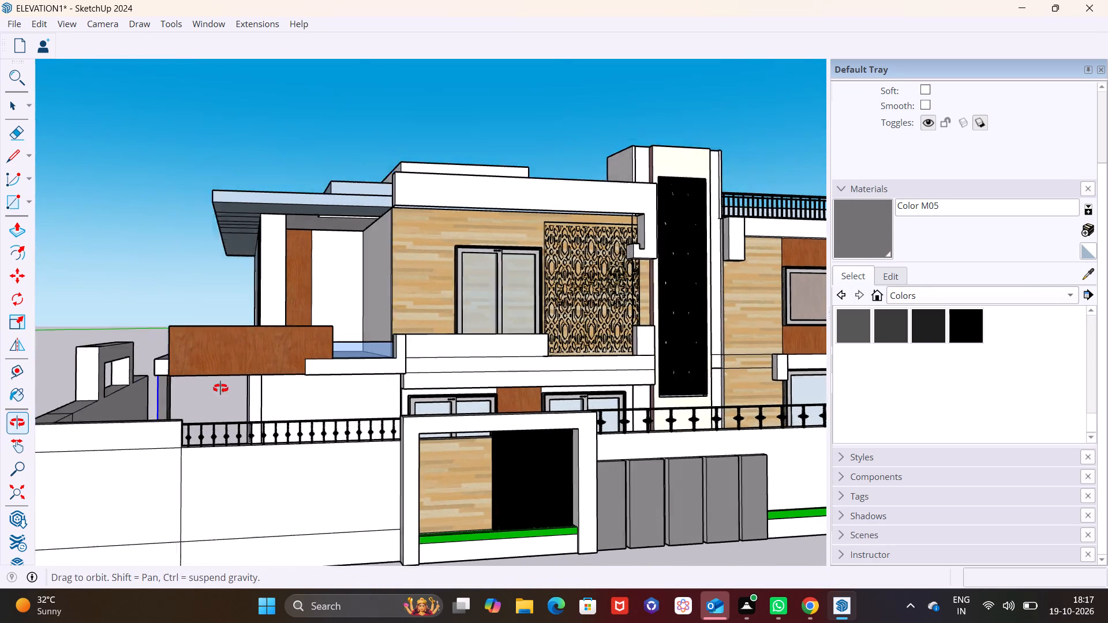
middle_drag(220, 388, 323, 402)
scroll(216, 379, up, 5)
click(216, 371)
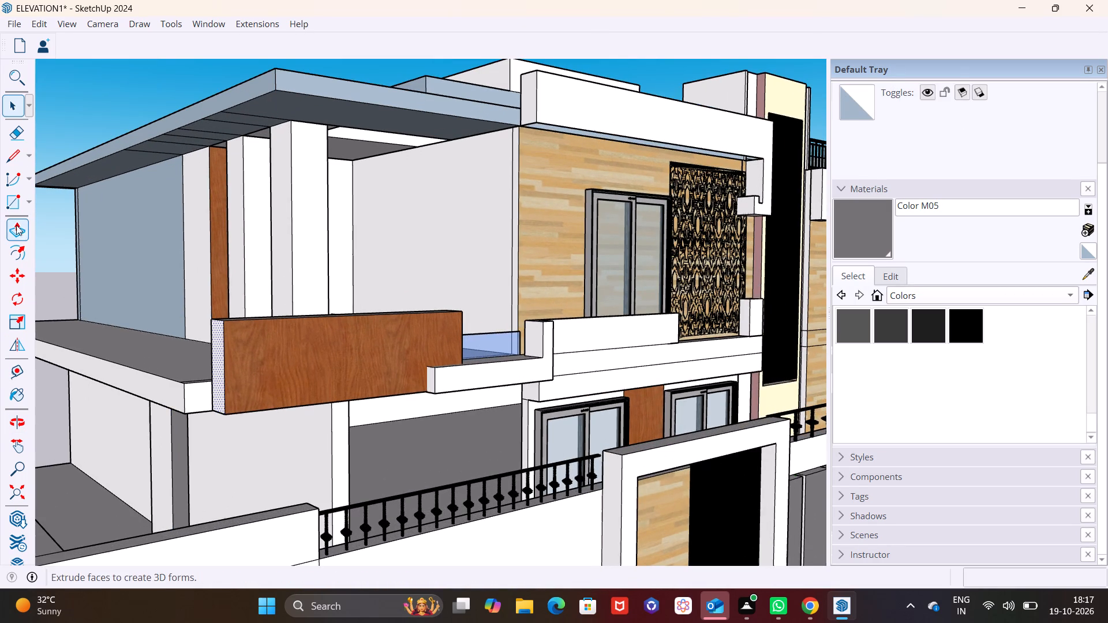
click(20, 228)
click(217, 372)
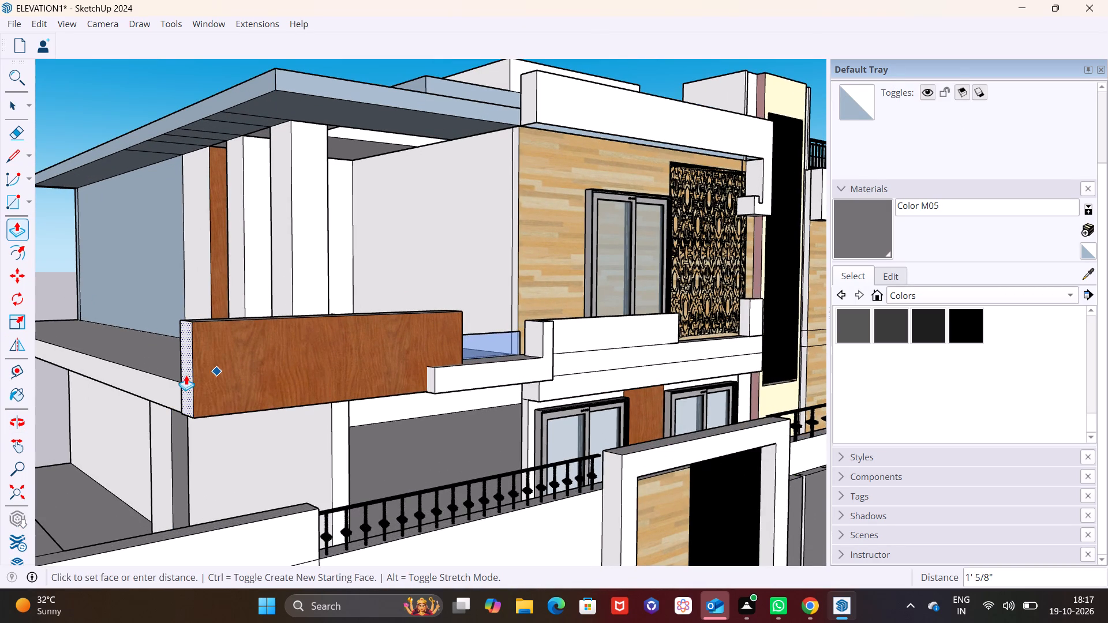
click(186, 375)
scroll(237, 457, down, 8)
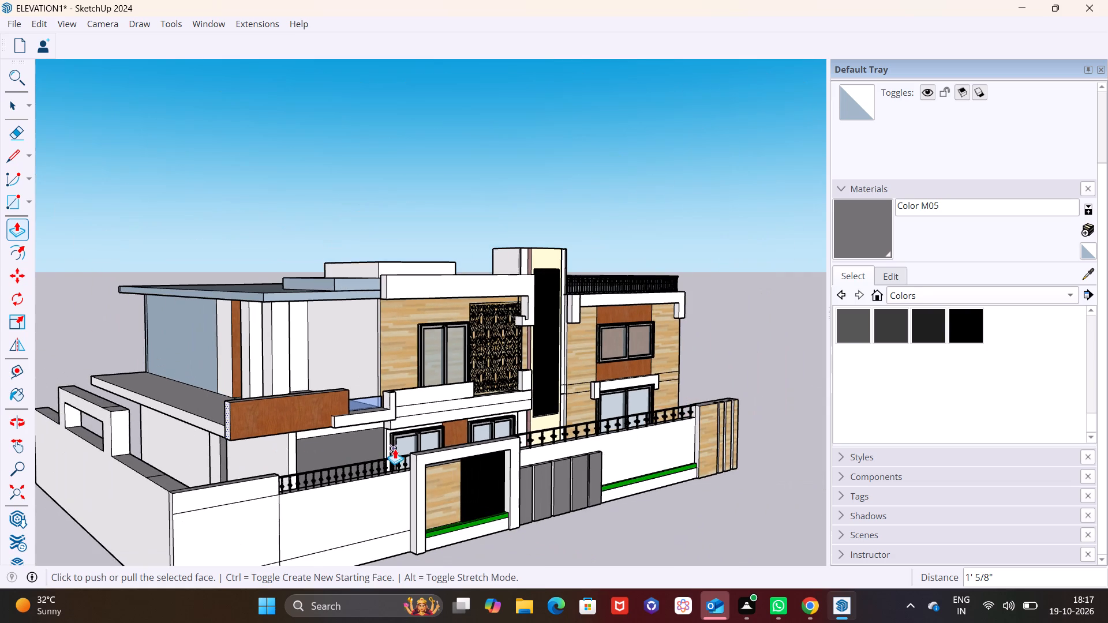
Examine the whole front elevation, including the balcony side, roofline and central tower, from several angles and distances.
scroll(395, 449, down, 2)
middle_drag(379, 446, 196, 446)
middle_drag(233, 412, 164, 400)
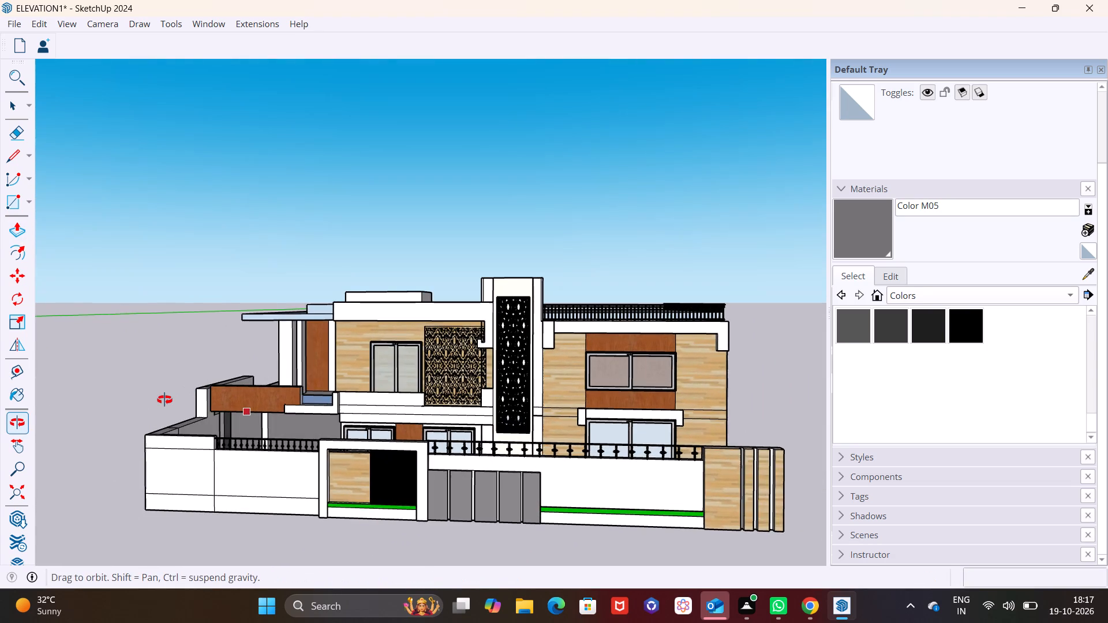
middle_drag(164, 400, 172, 403)
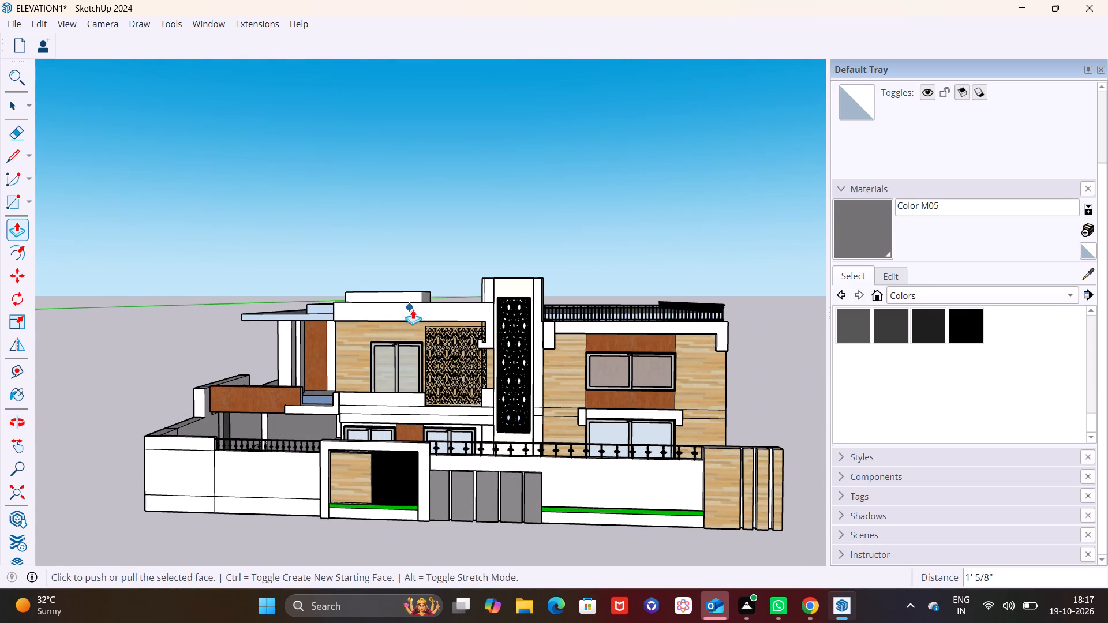
scroll(428, 310, up, 3)
scroll(442, 326, down, 4)
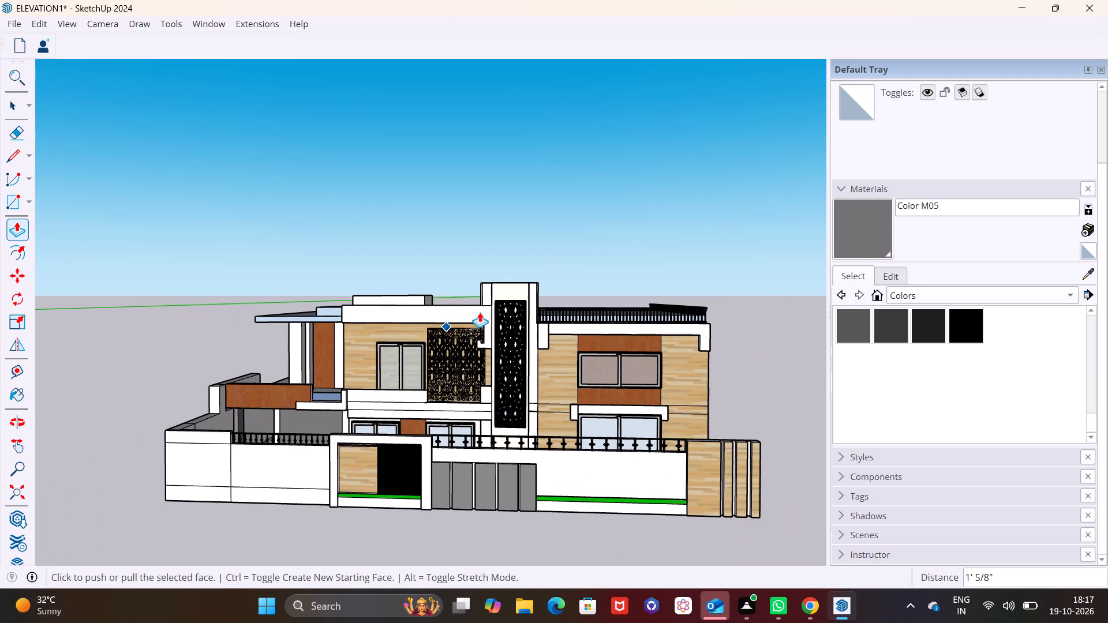
scroll(503, 301, up, 9)
scroll(475, 365, down, 7)
scroll(529, 468, down, 3)
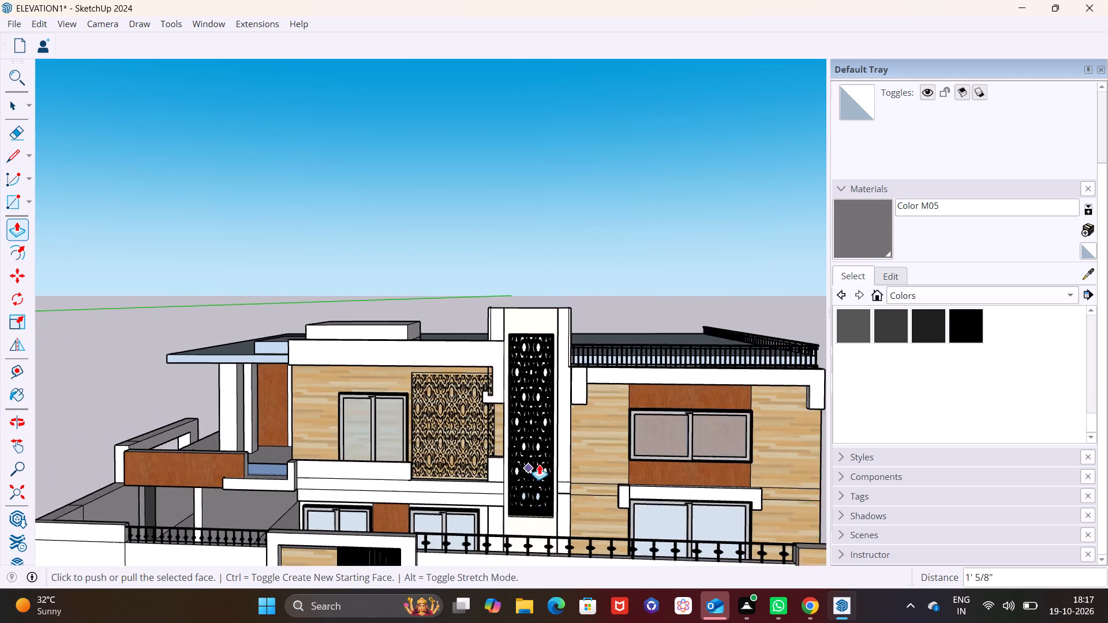
scroll(539, 464, down, 2)
Sample the Default material from the front boundary wall and paint the central tower's fin beside the flat parapet, on its side and edge faces.
drag(1089, 271, 1085, 276)
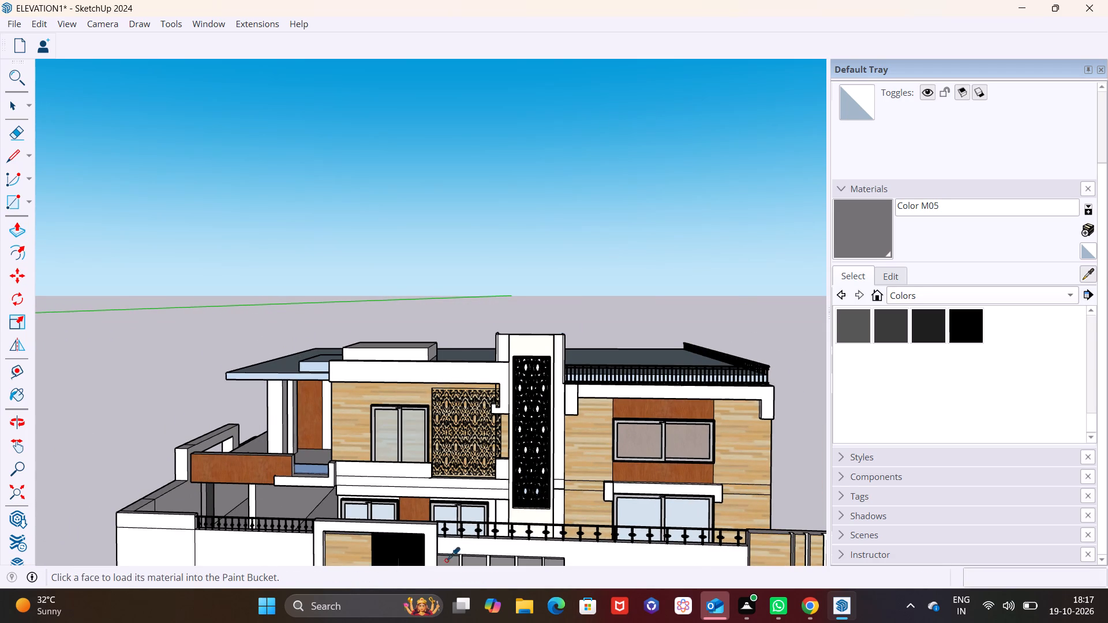
drag(447, 561, 448, 543)
middle_drag(497, 333, 590, 396)
scroll(560, 336, up, 11)
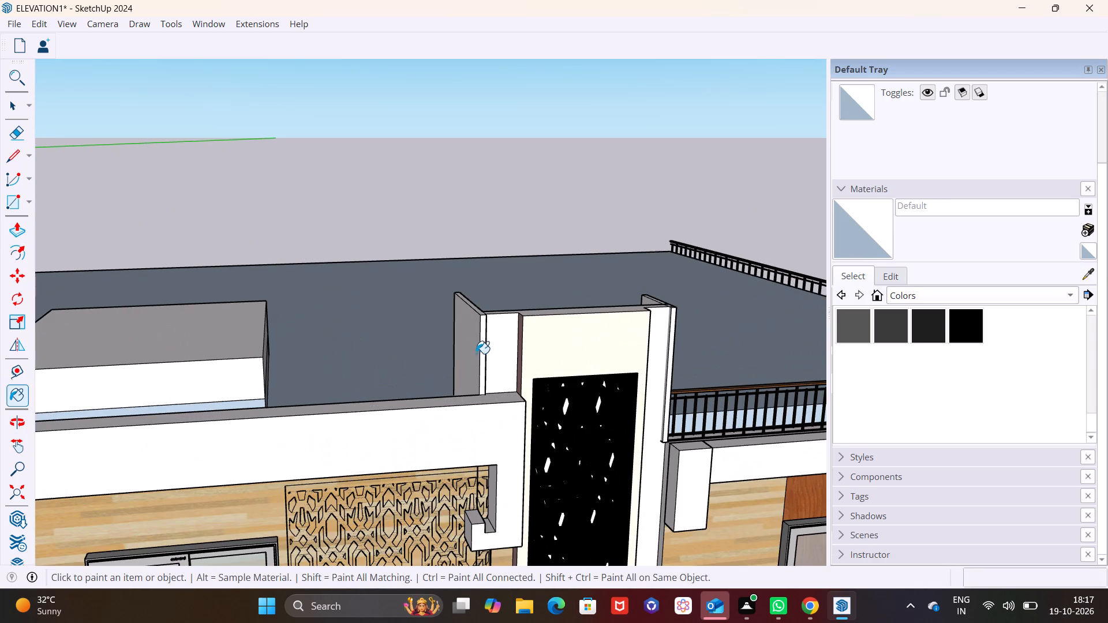
click(469, 351)
click(482, 329)
scroll(476, 331, up, 7)
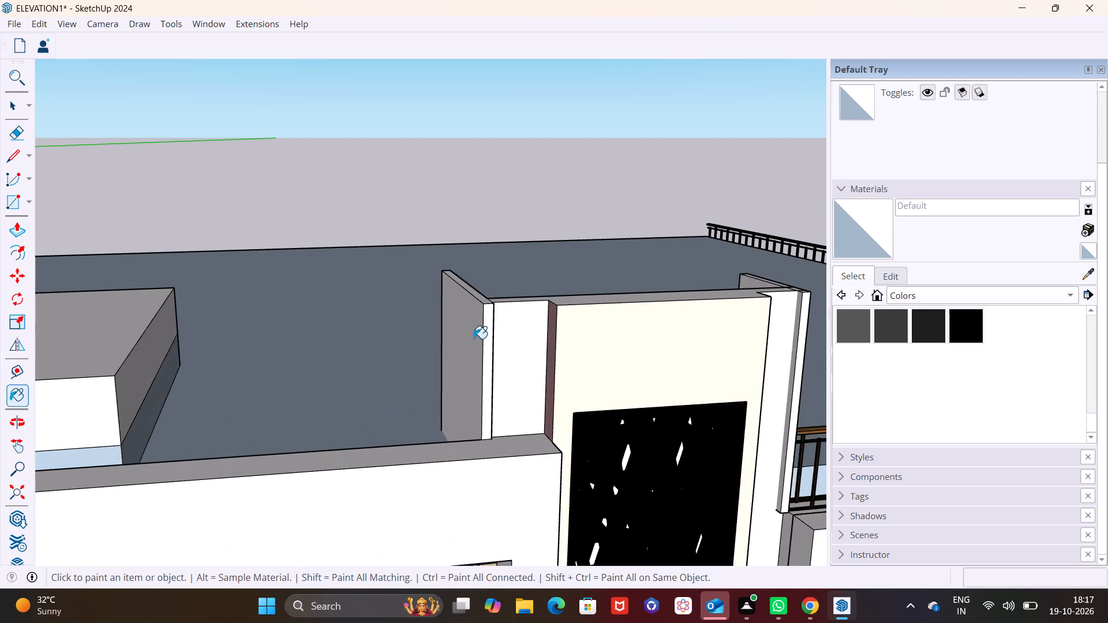
scroll(474, 339, up, 2)
click(499, 329)
click(471, 334)
middle_drag(486, 321, 656, 346)
click(500, 331)
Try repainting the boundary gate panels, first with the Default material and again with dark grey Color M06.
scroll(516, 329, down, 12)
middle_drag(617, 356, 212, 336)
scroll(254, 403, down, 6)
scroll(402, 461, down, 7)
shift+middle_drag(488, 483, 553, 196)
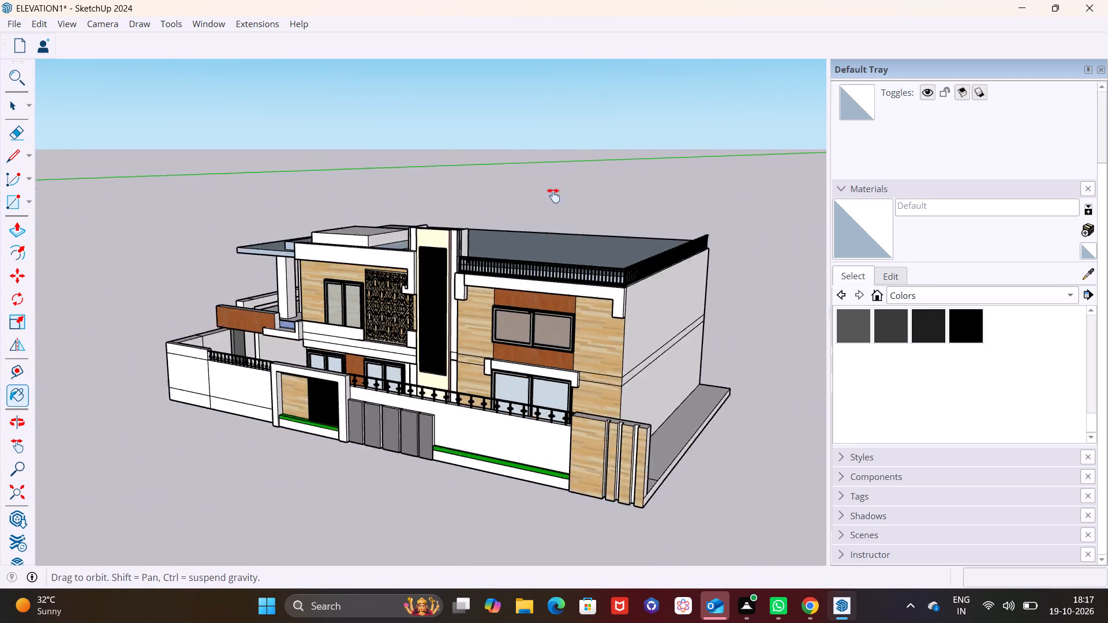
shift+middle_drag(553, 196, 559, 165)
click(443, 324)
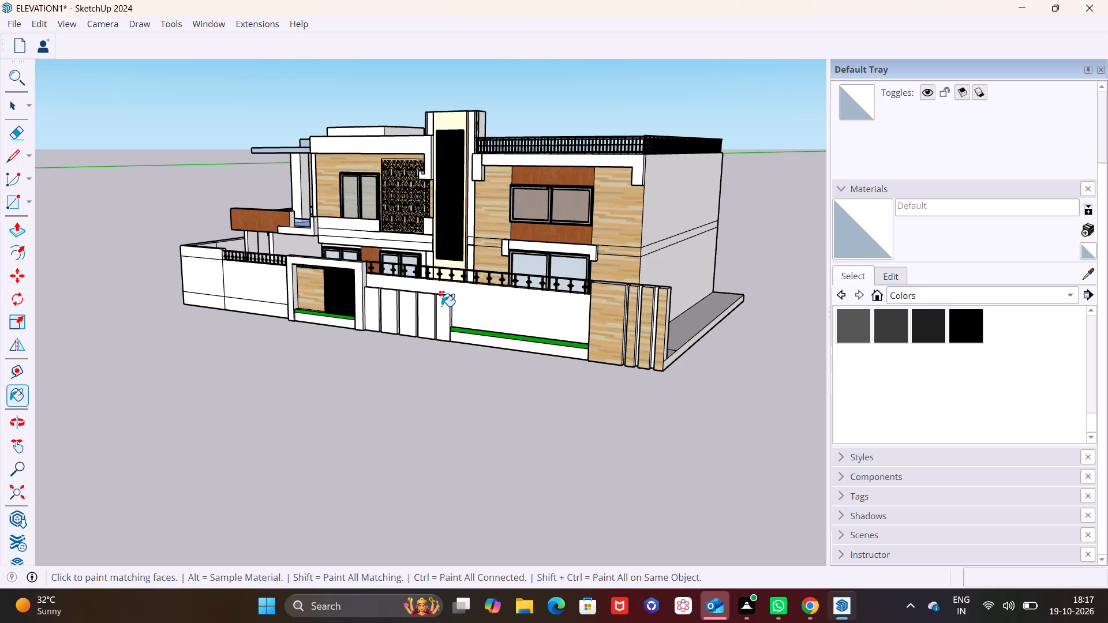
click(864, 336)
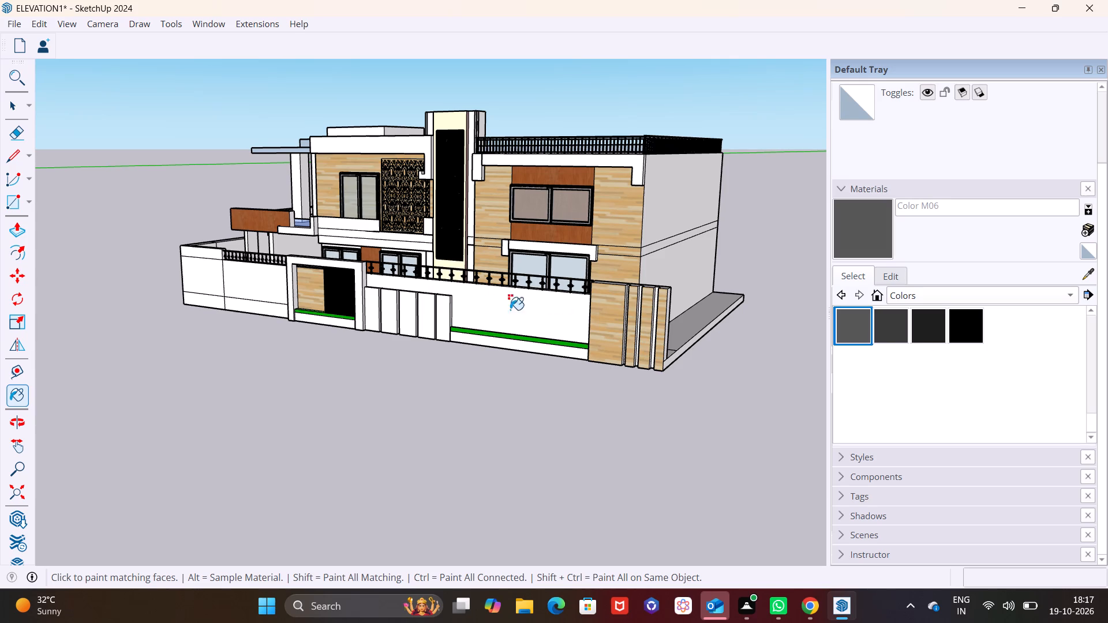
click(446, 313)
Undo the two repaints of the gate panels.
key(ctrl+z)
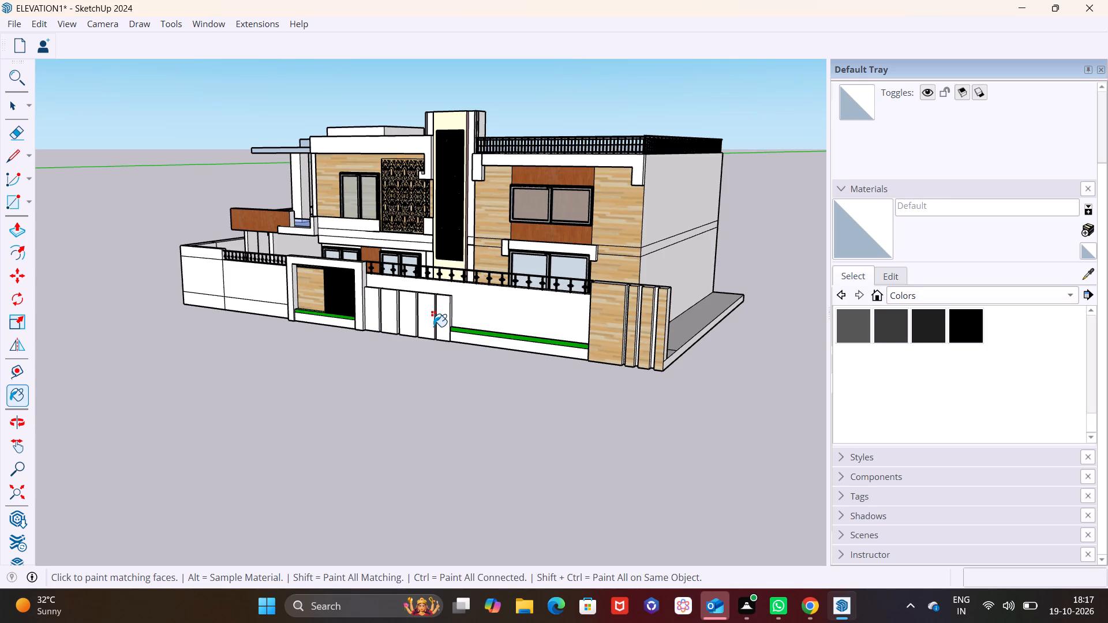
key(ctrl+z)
Paint the side face of the central tower's other fin, next to the roof railing, with the Default material.
shift+middle_drag(408, 367, 361, 541)
shift+scroll(368, 528, down, 1)
scroll(433, 280, up, 6)
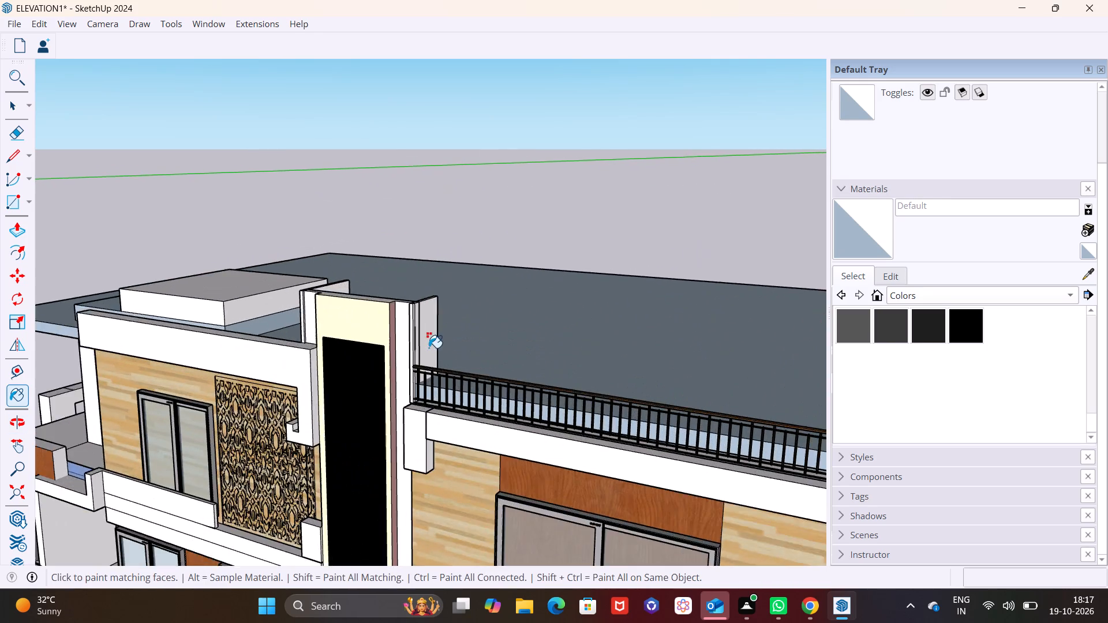
scroll(429, 348, up, 5)
click(424, 321)
scroll(412, 358, down, 5)
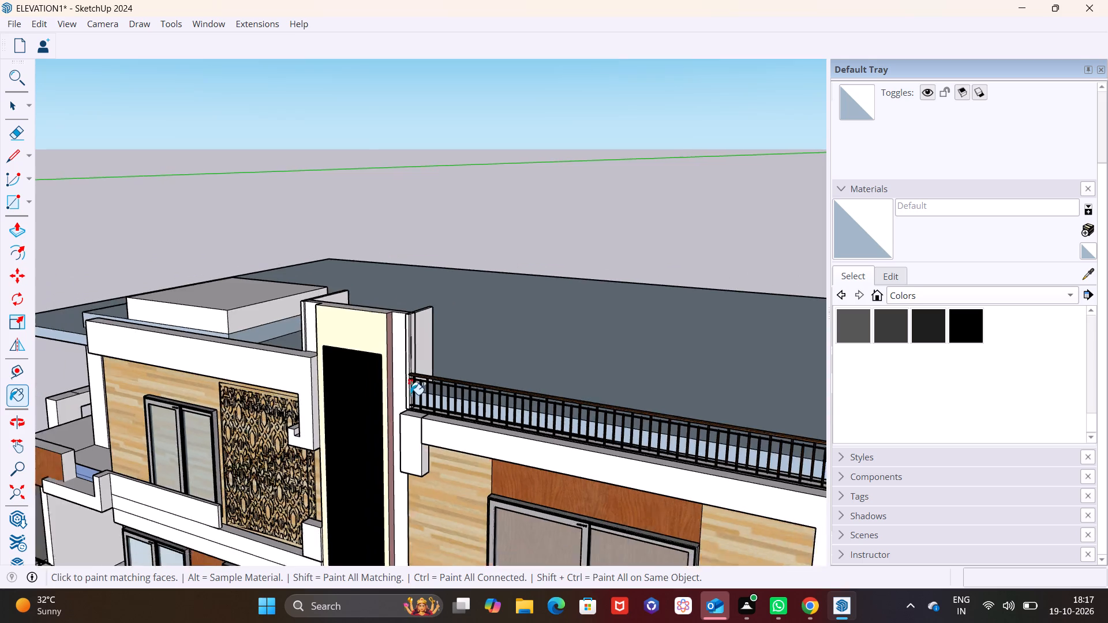
scroll(410, 395, down, 5)
shift+middle_drag(420, 404, 439, 293)
middle_drag(439, 371, 622, 353)
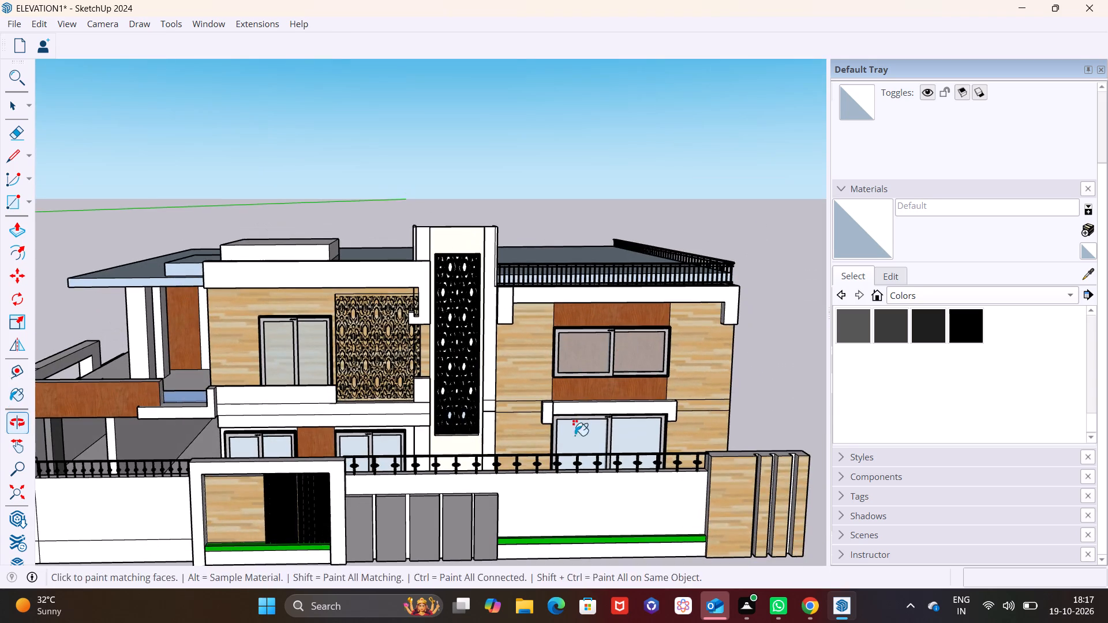
shift+middle_drag(575, 436, 486, 344)
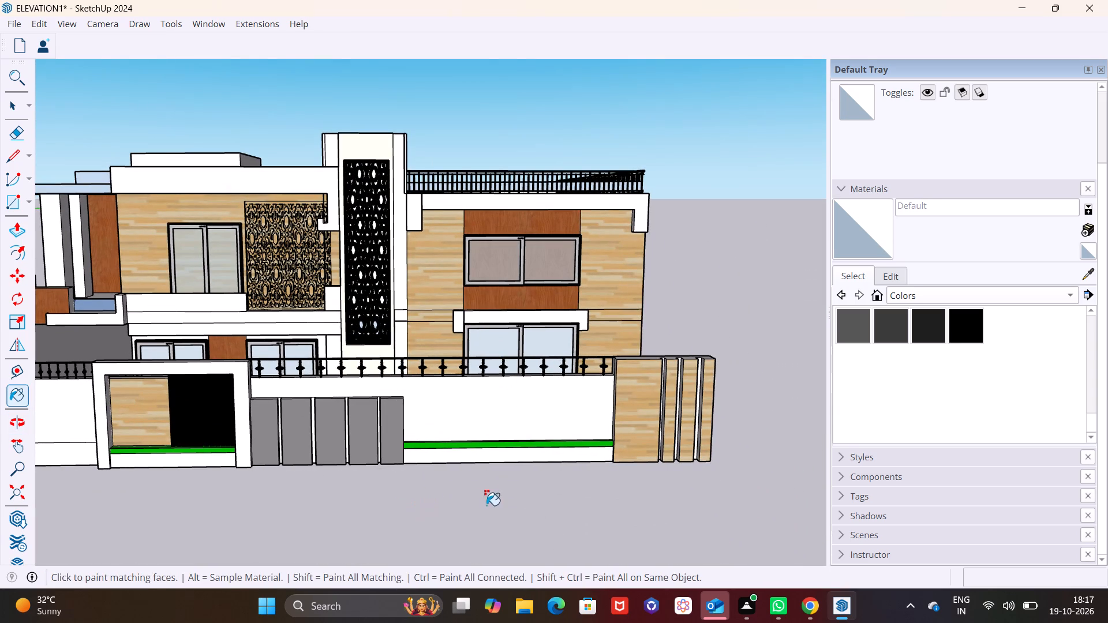
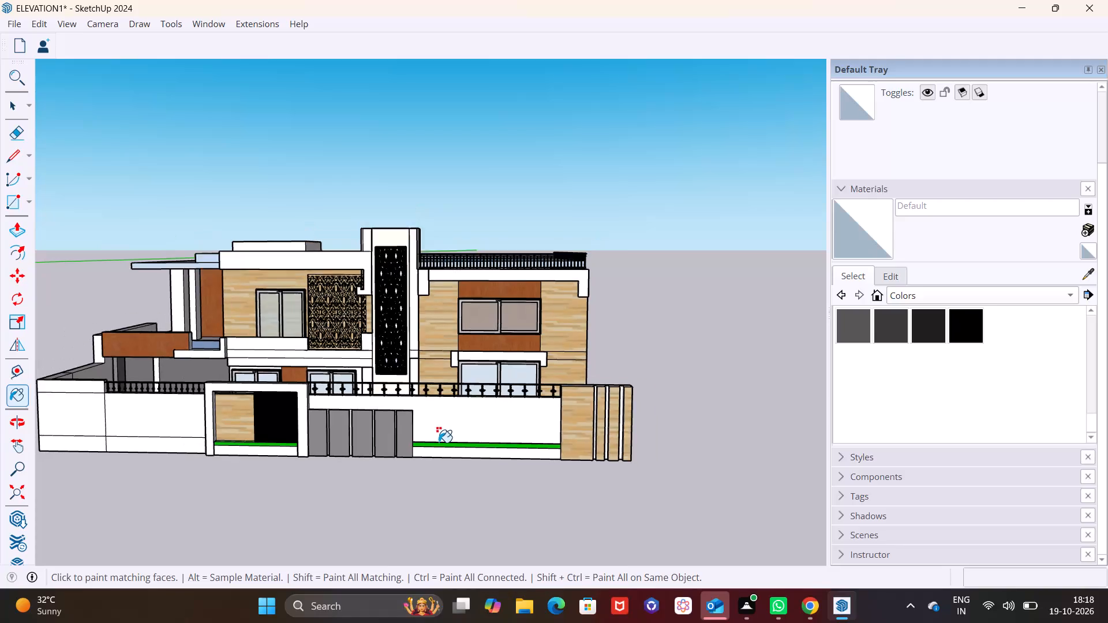
Paint the front boundary wall and all matching Default-material faces of the house with Basic Tile from the Tile collection.
scroll(439, 442, down, 1)
middle_drag(439, 441, 466, 442)
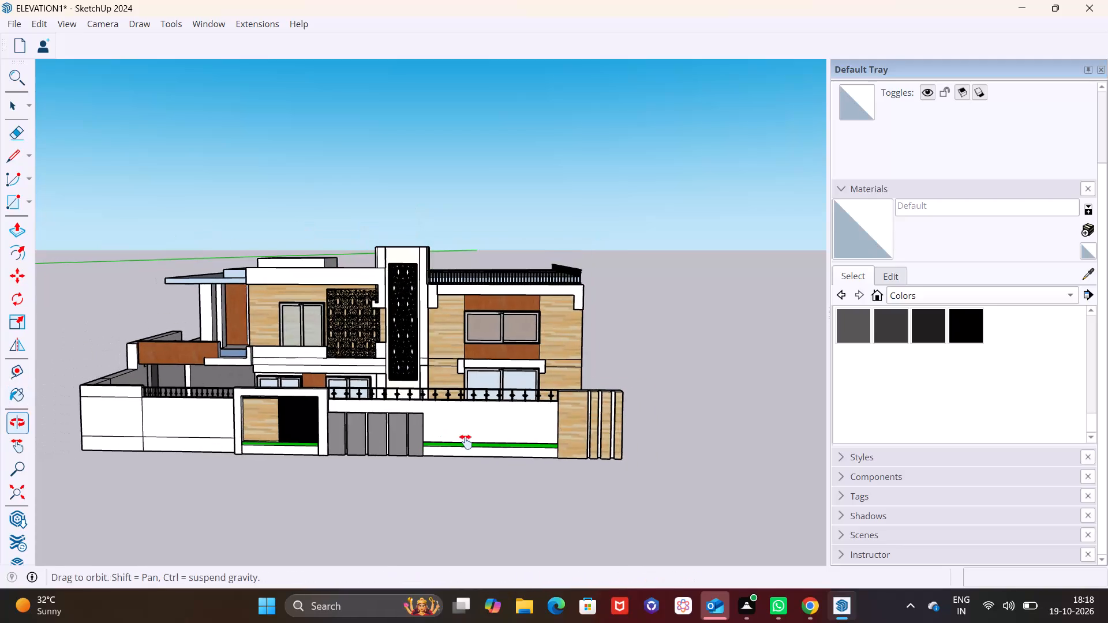
middle_drag(466, 442, 499, 442)
scroll(509, 443, up, 2)
middle_drag(521, 433, 551, 430)
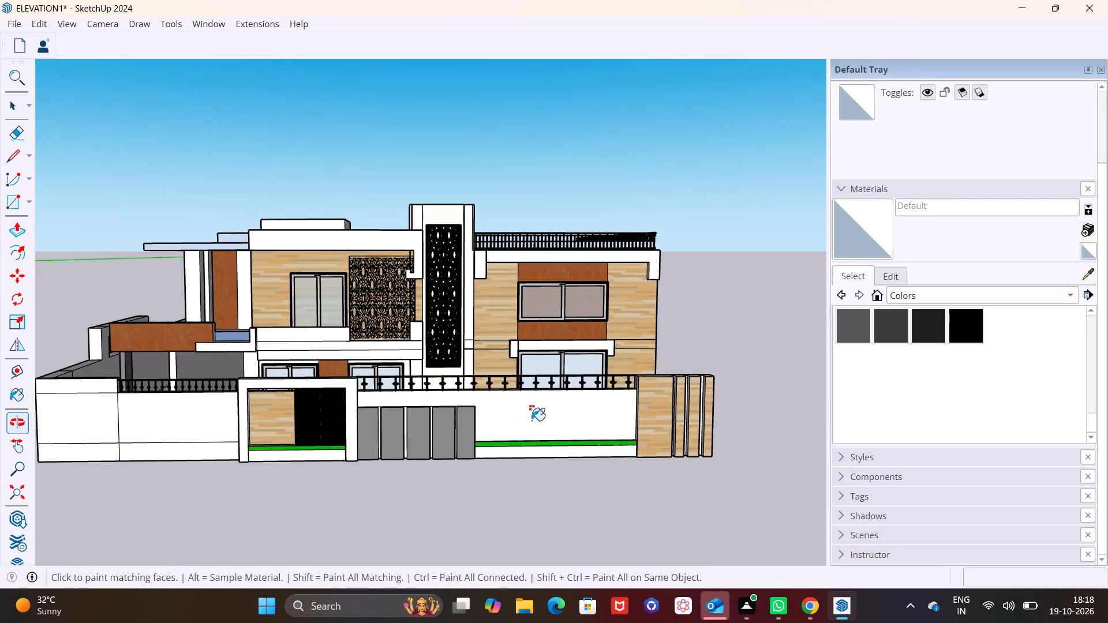
click(918, 298)
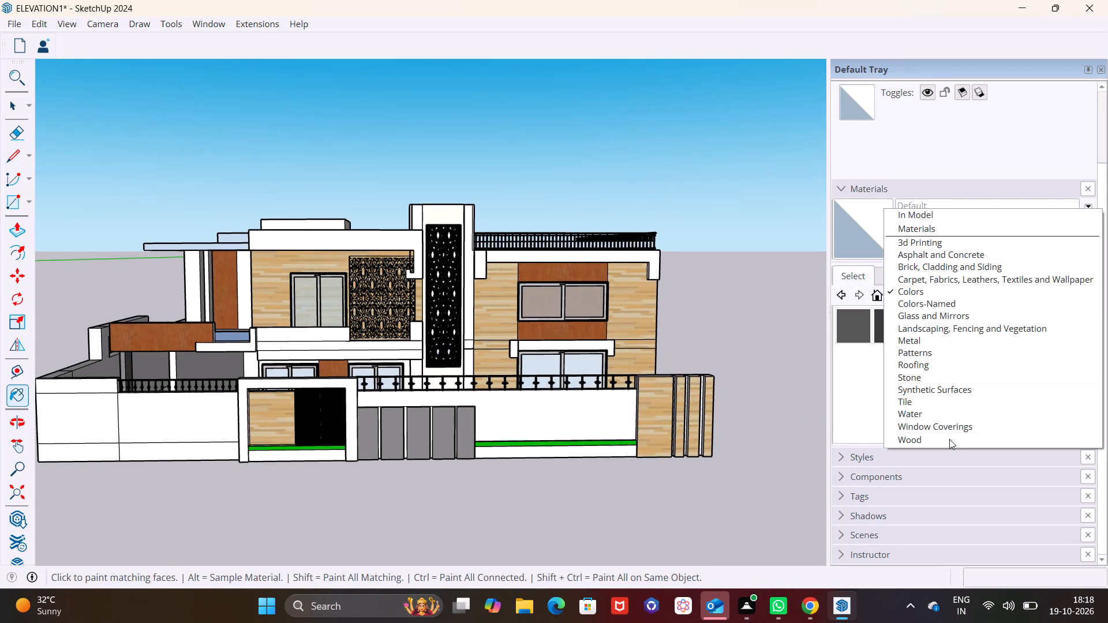
click(926, 403)
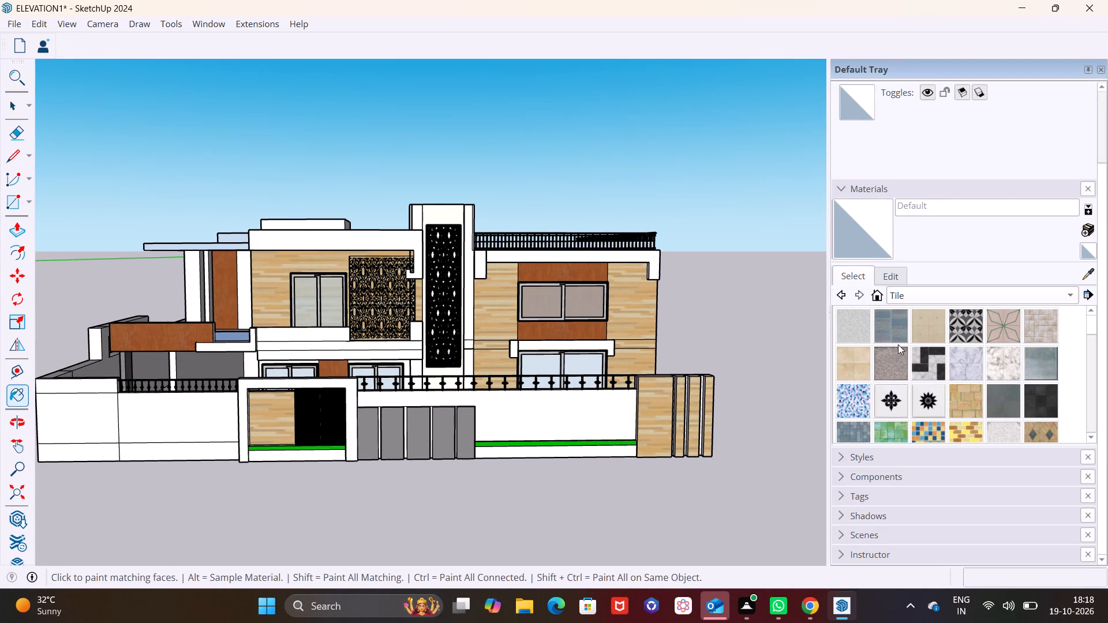
click(841, 332)
click(588, 413)
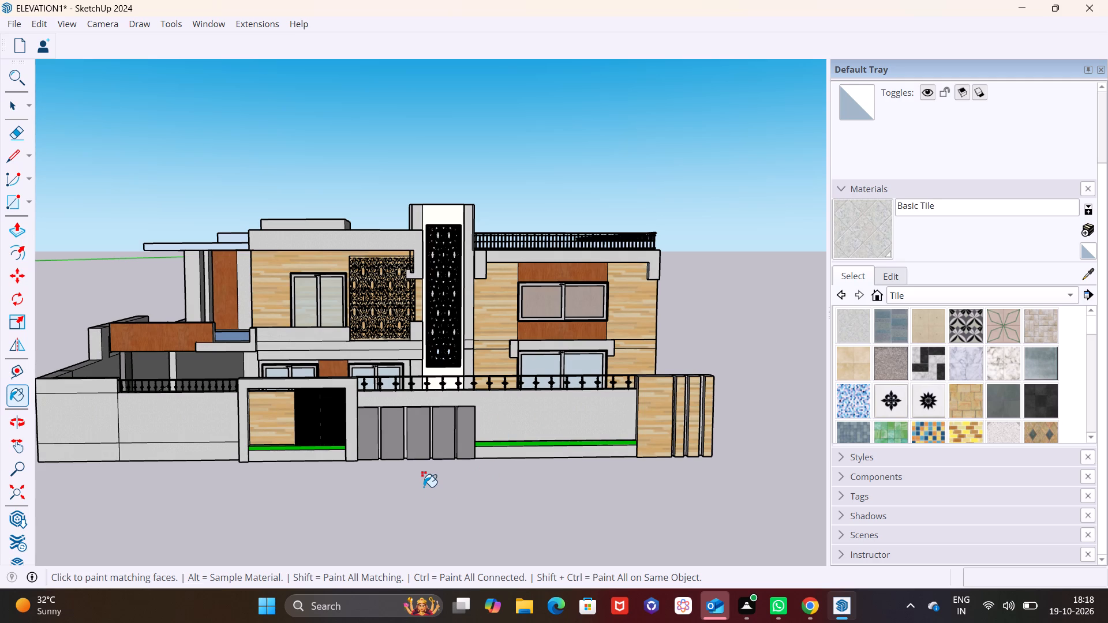
Paint the front face of the raised box on the flat roof with Slate Light Tile.
middle_drag(424, 524, 427, 506)
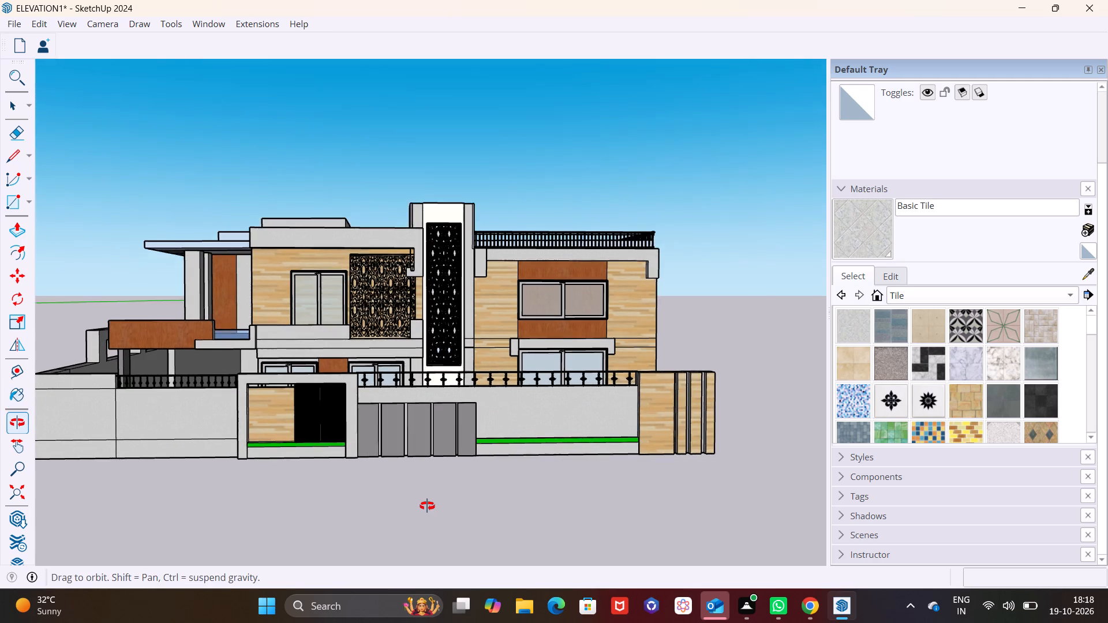
middle_drag(427, 506, 429, 500)
shift+scroll(435, 491, up, 1)
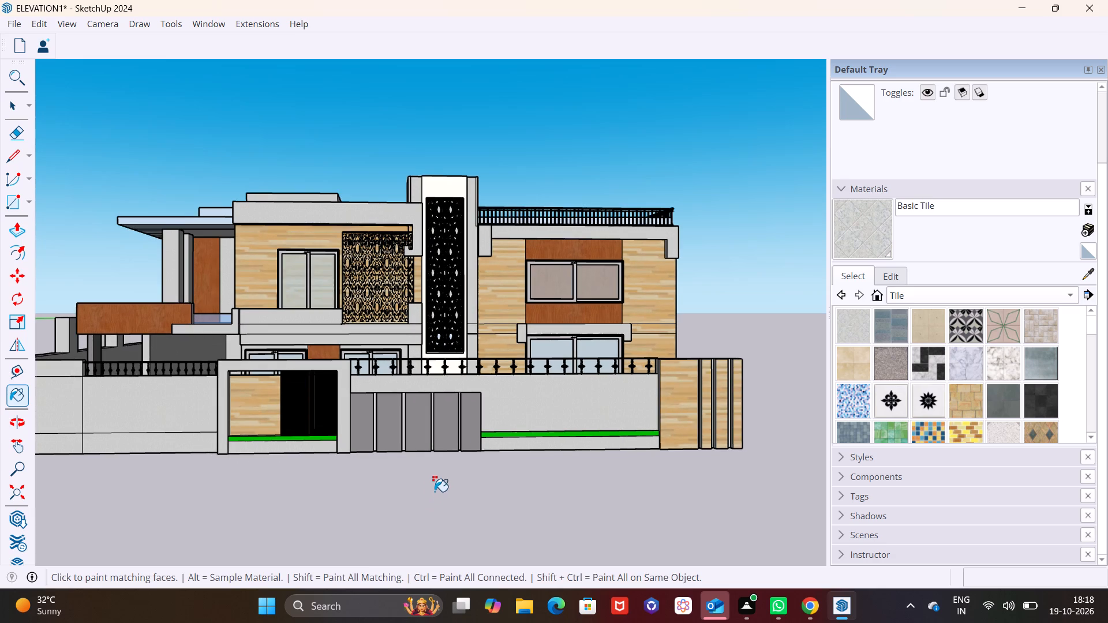
shift+middle_drag(435, 491, 524, 497)
scroll(528, 498, down, 2)
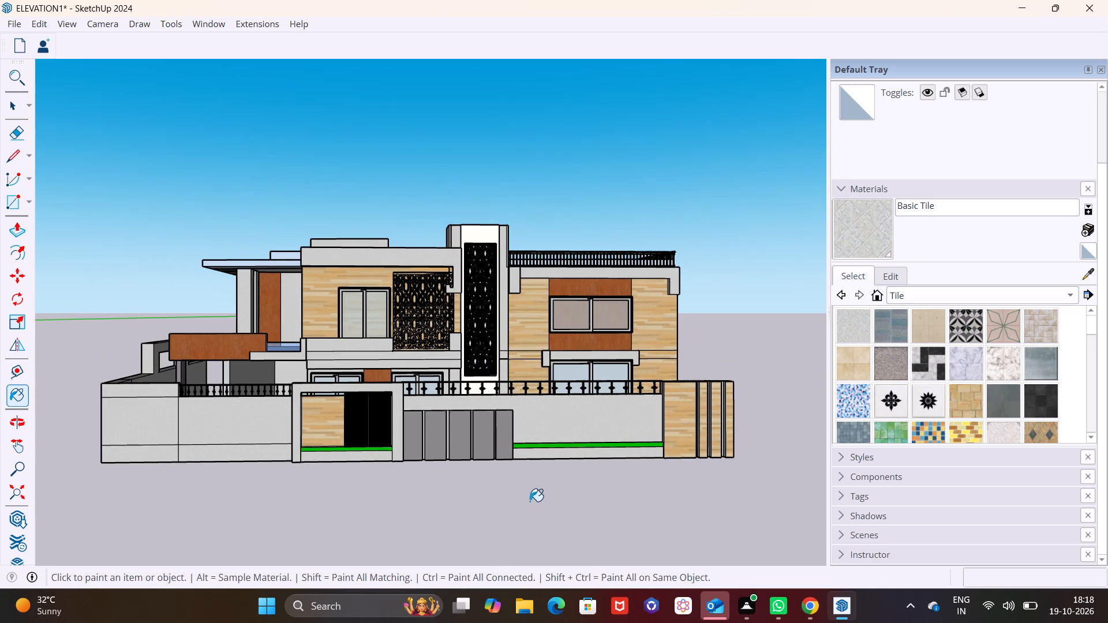
shift+middle_drag(530, 501, 503, 502)
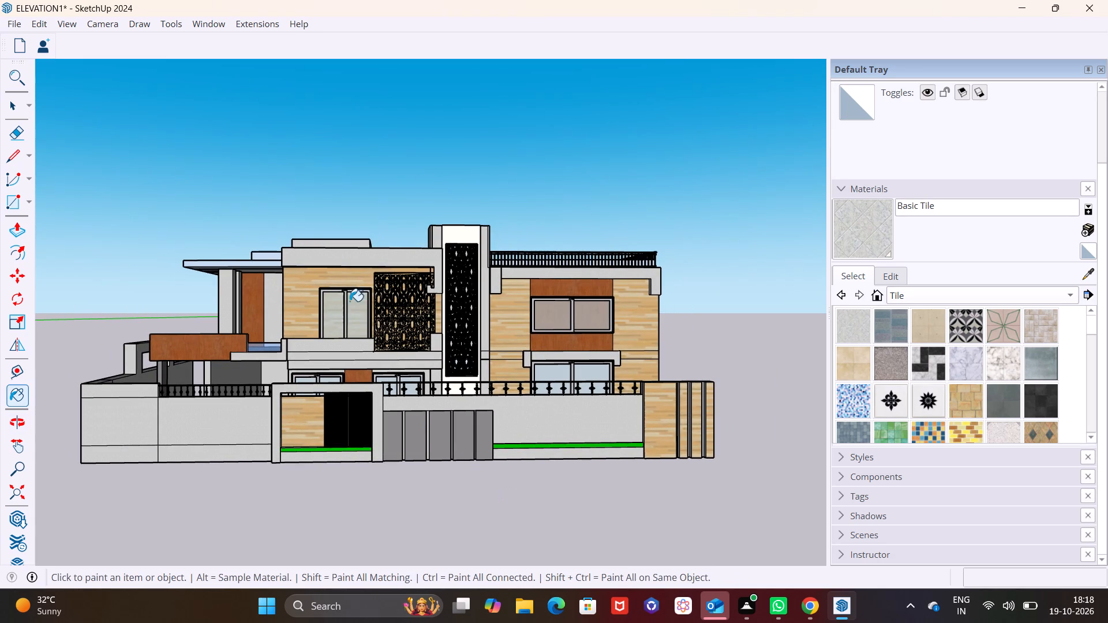
scroll(349, 281, up, 12)
click(336, 231)
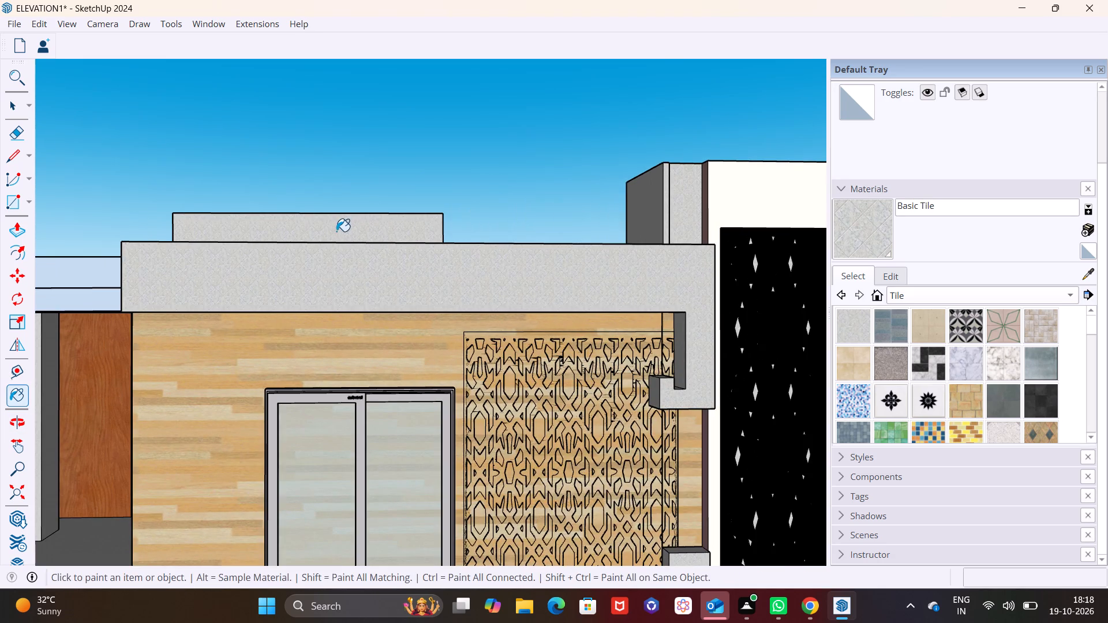
middle_drag(347, 237, 364, 358)
key(space)
click(352, 275)
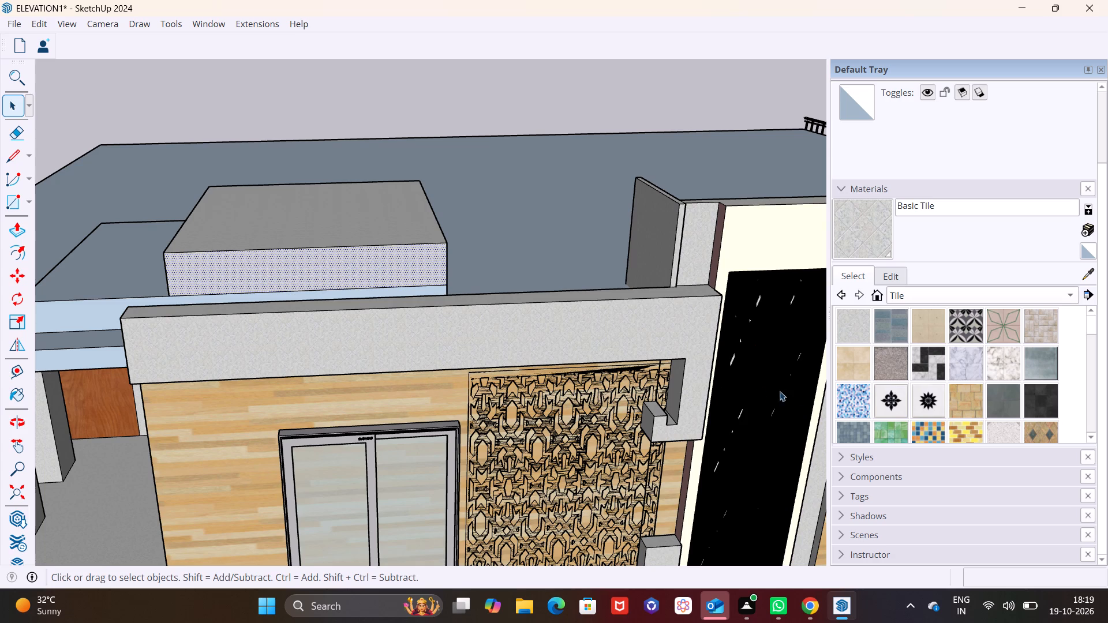
click(1055, 410)
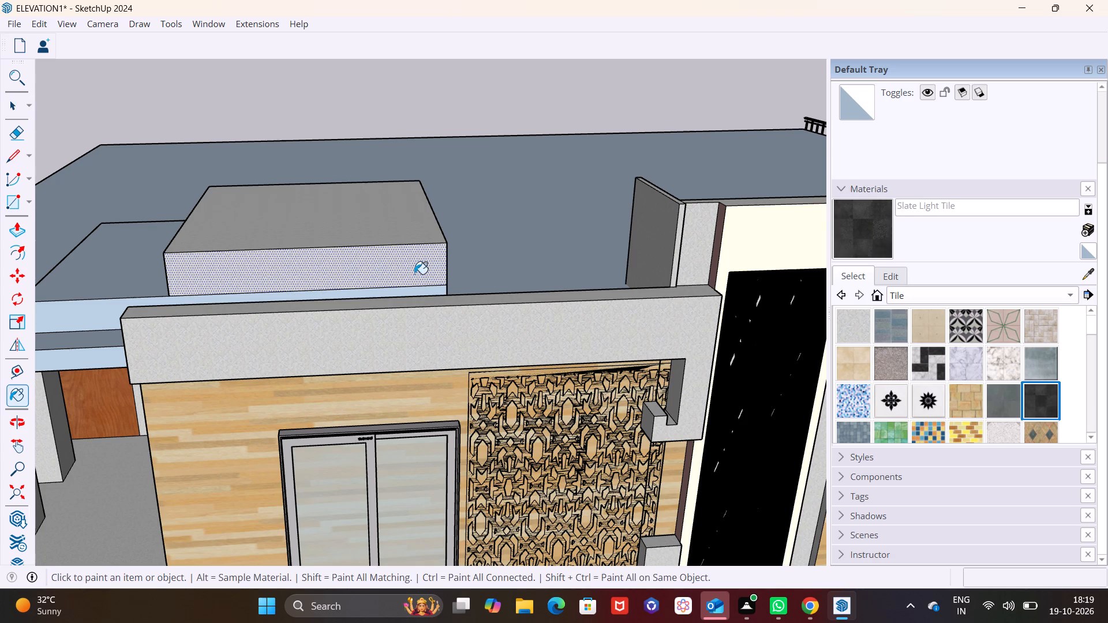
click(409, 269)
scroll(429, 277, down, 7)
middle_drag(459, 332, 422, 245)
key(space)
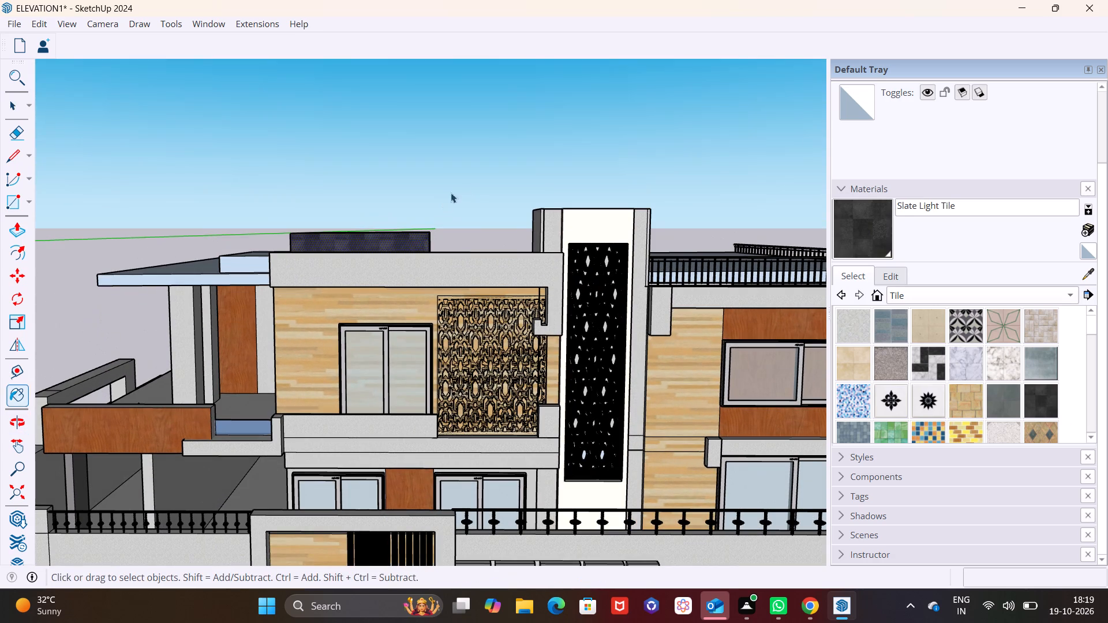
click(482, 230)
Sample Wood Floor Light from the upper-floor wall and paint the central tower's front face behind the black jali screen.
scroll(464, 317, down, 5)
middle_drag(462, 345, 448, 344)
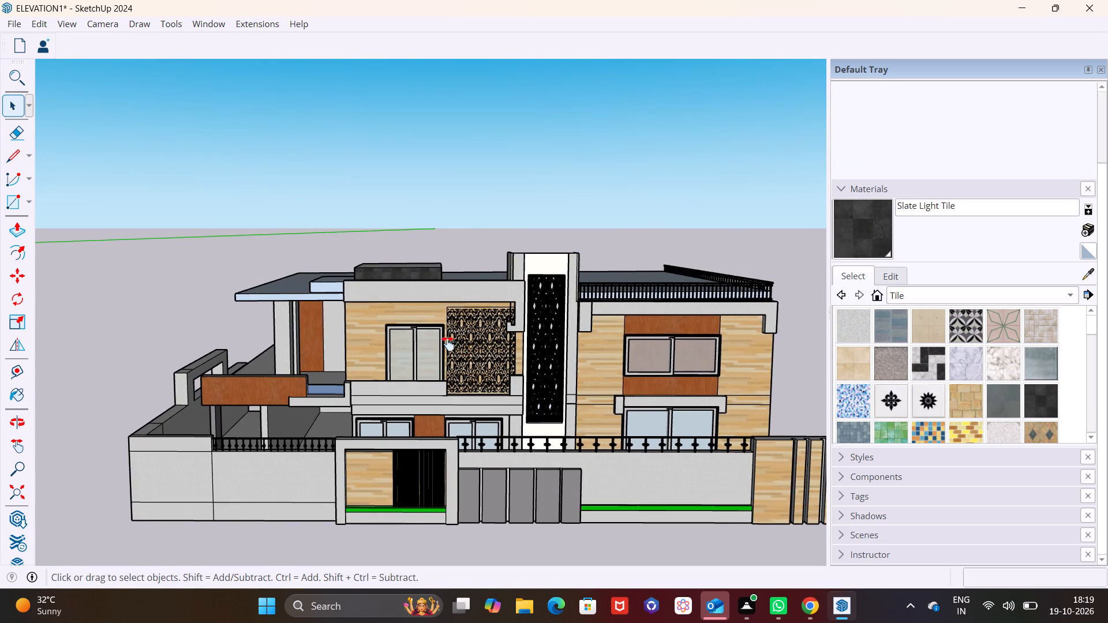
middle_drag(448, 344, 383, 297)
click(519, 494)
middle_drag(534, 498, 514, 487)
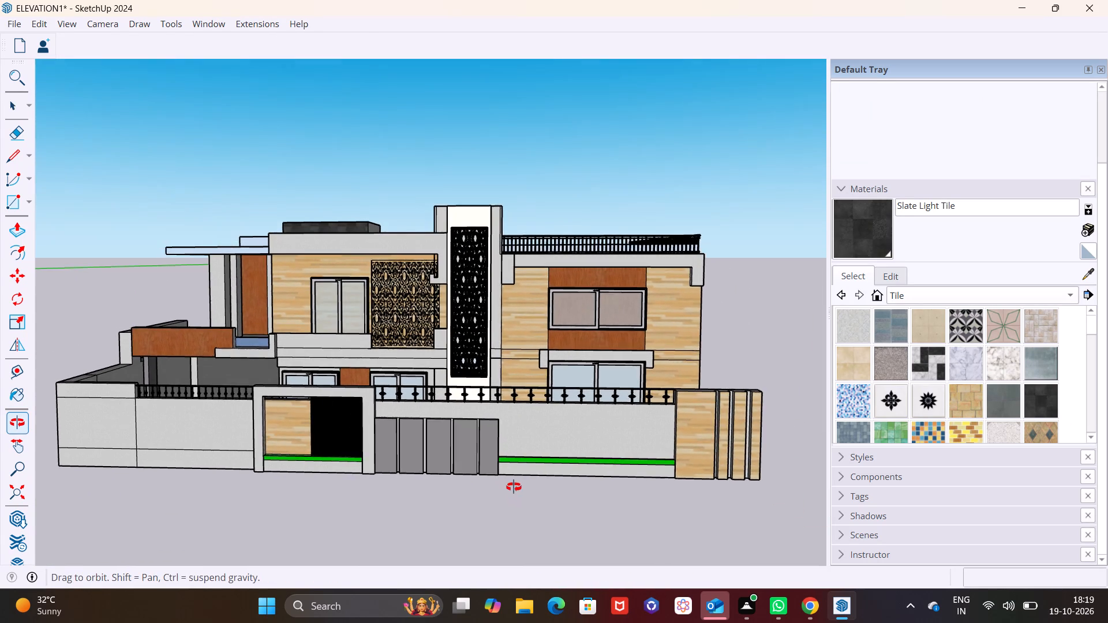
middle_drag(514, 487, 525, 471)
scroll(462, 304, up, 9)
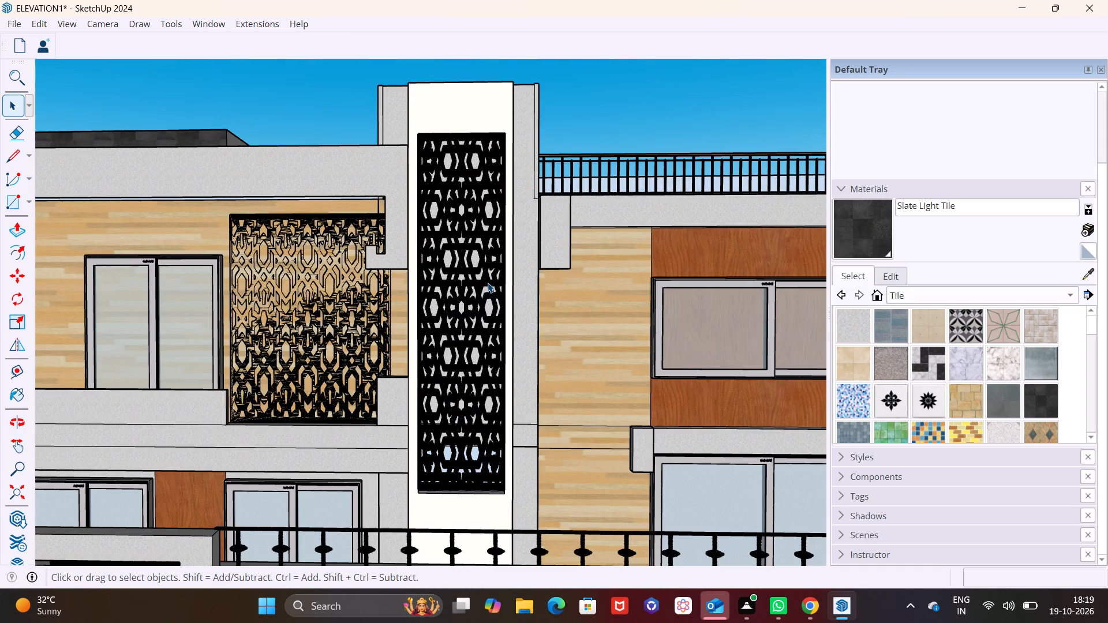
middle_drag(488, 283, 434, 390)
click(503, 127)
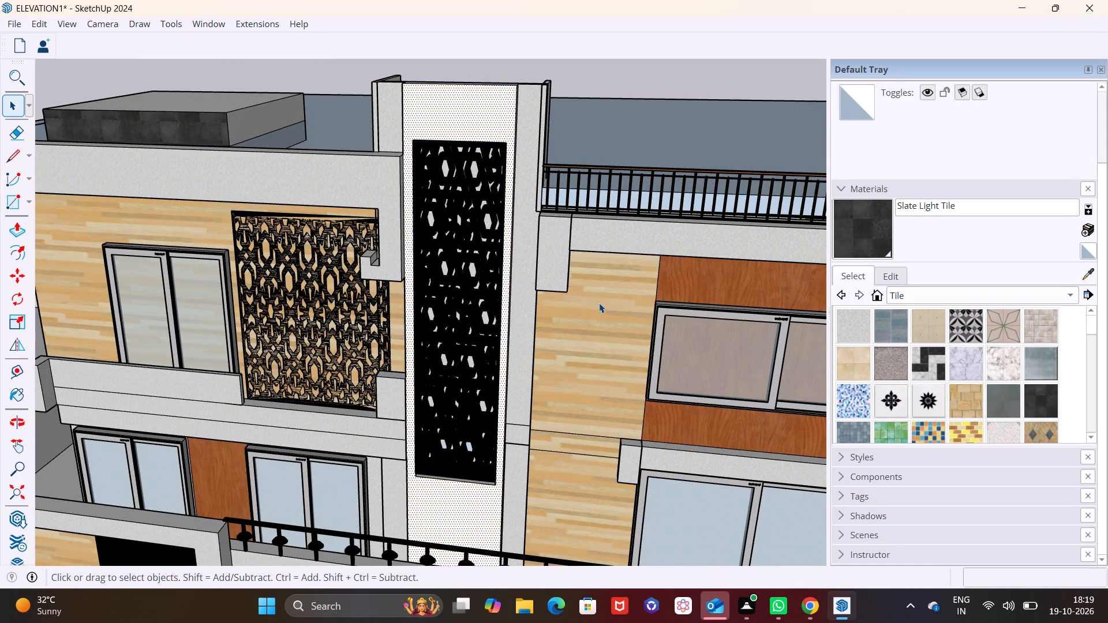
click(1083, 275)
click(609, 360)
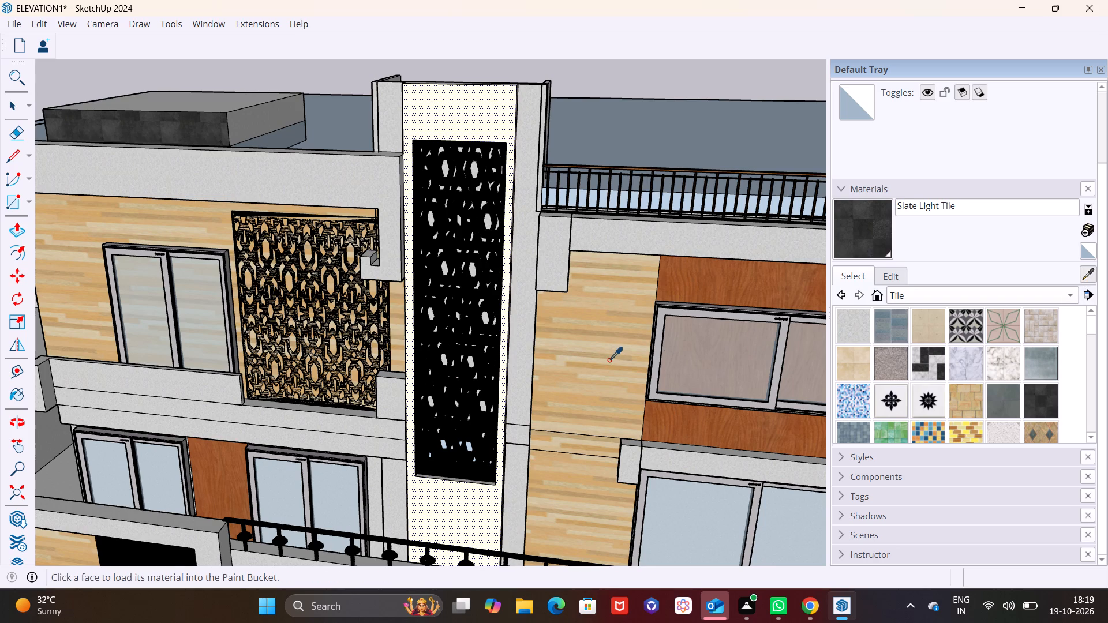
click(439, 110)
scroll(488, 279, down, 11)
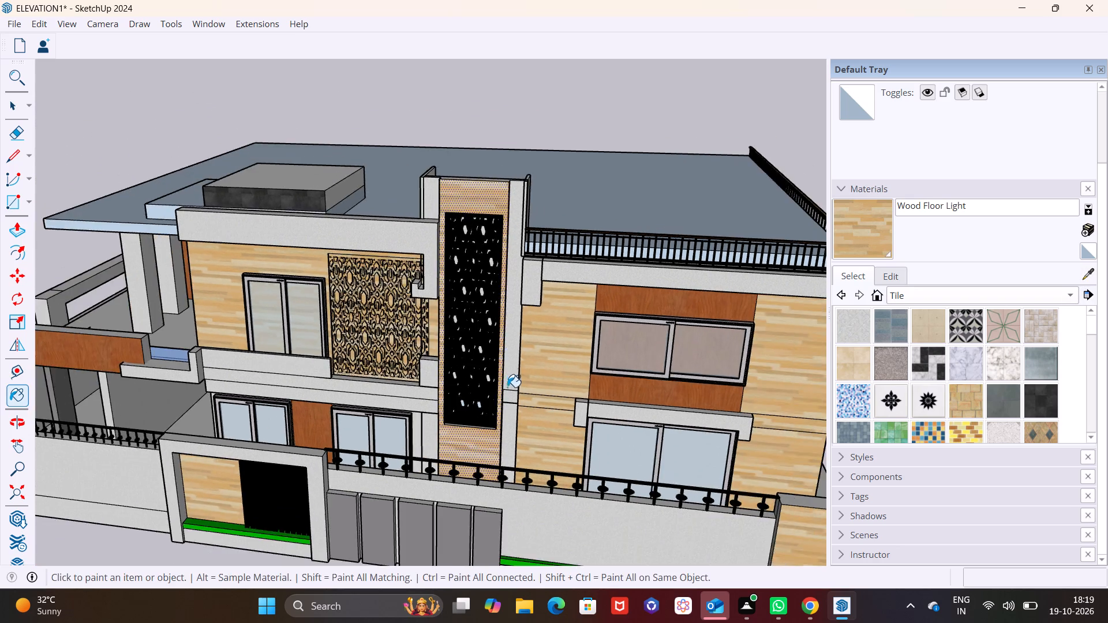
scroll(507, 387, down, 4)
middle_drag(562, 415, 646, 307)
key(space)
click(747, 376)
Paint the boundary wall's base strips below the green bands, beside the gate and in the framed opening, with Wood Veneer 02.
middle_drag(691, 402, 746, 336)
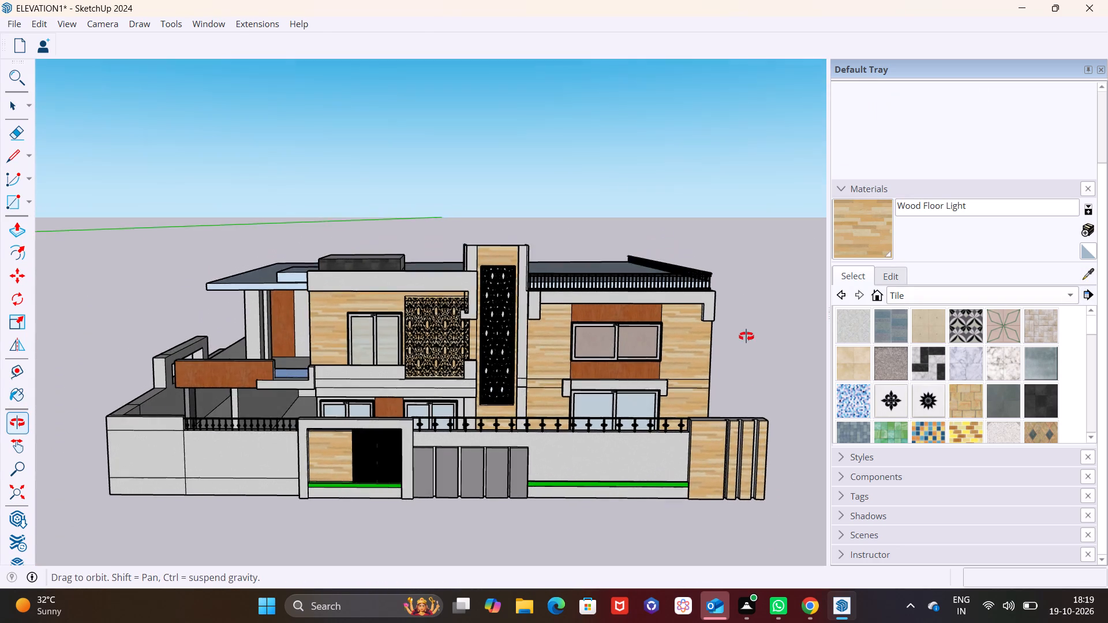
middle_drag(746, 336, 724, 326)
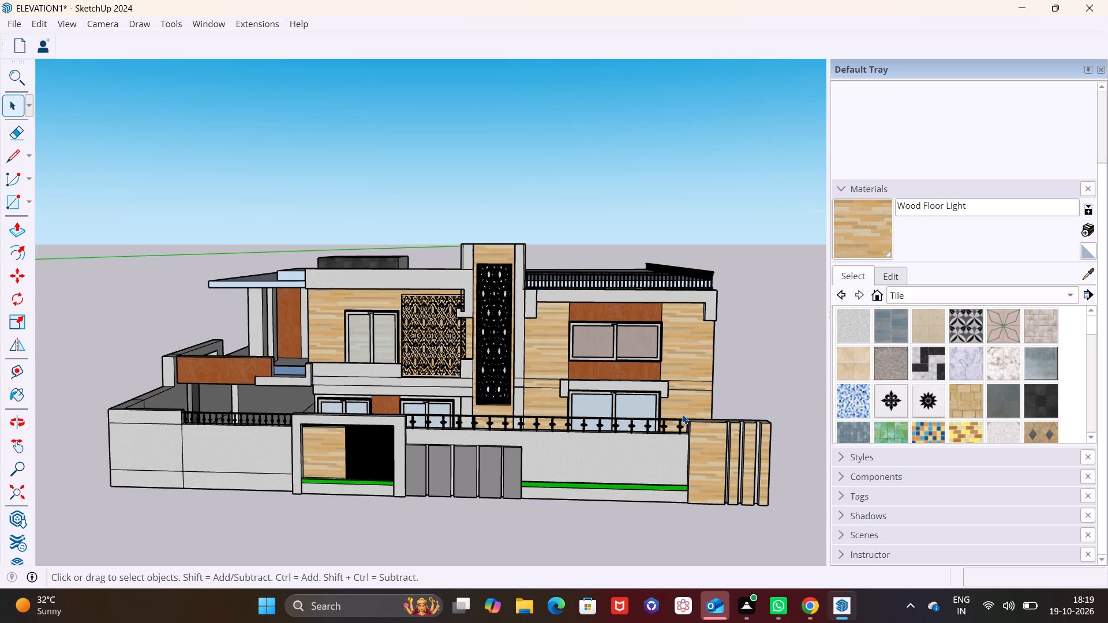
middle_drag(682, 414, 672, 376)
middle_drag(671, 381, 677, 361)
scroll(671, 381, up, 1)
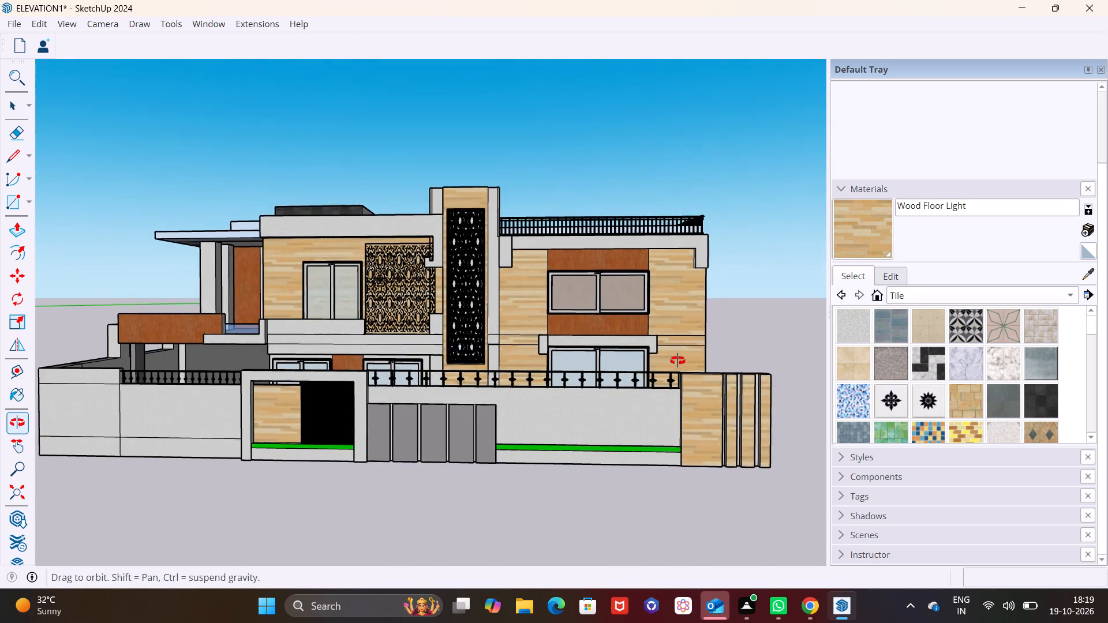
middle_drag(677, 361, 683, 363)
scroll(672, 374, down, 1)
scroll(615, 461, up, 1)
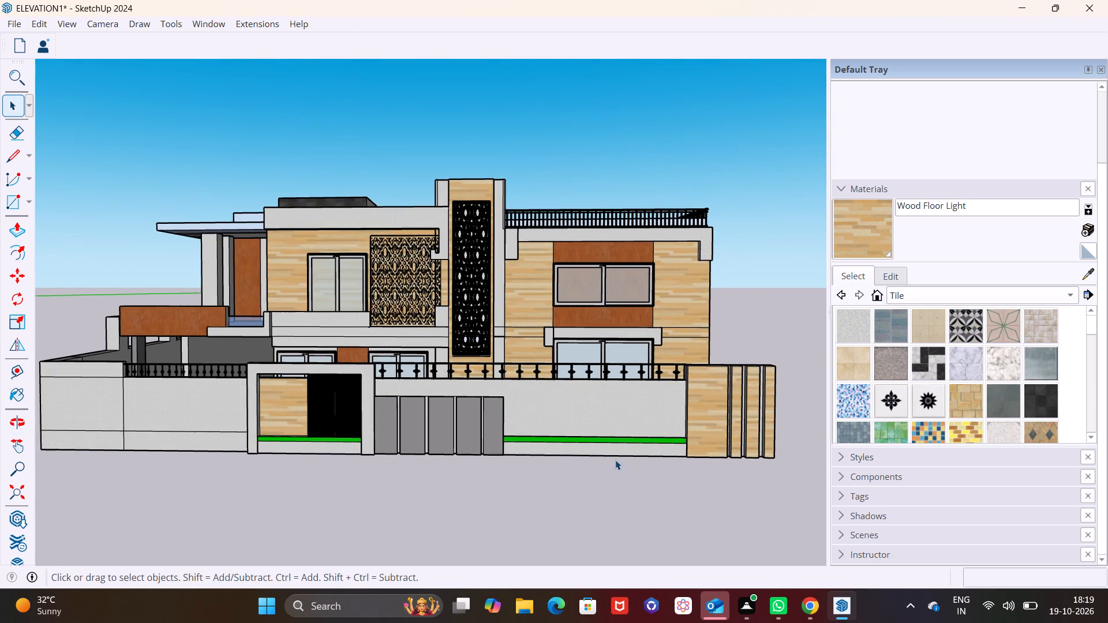
scroll(615, 460, up, 5)
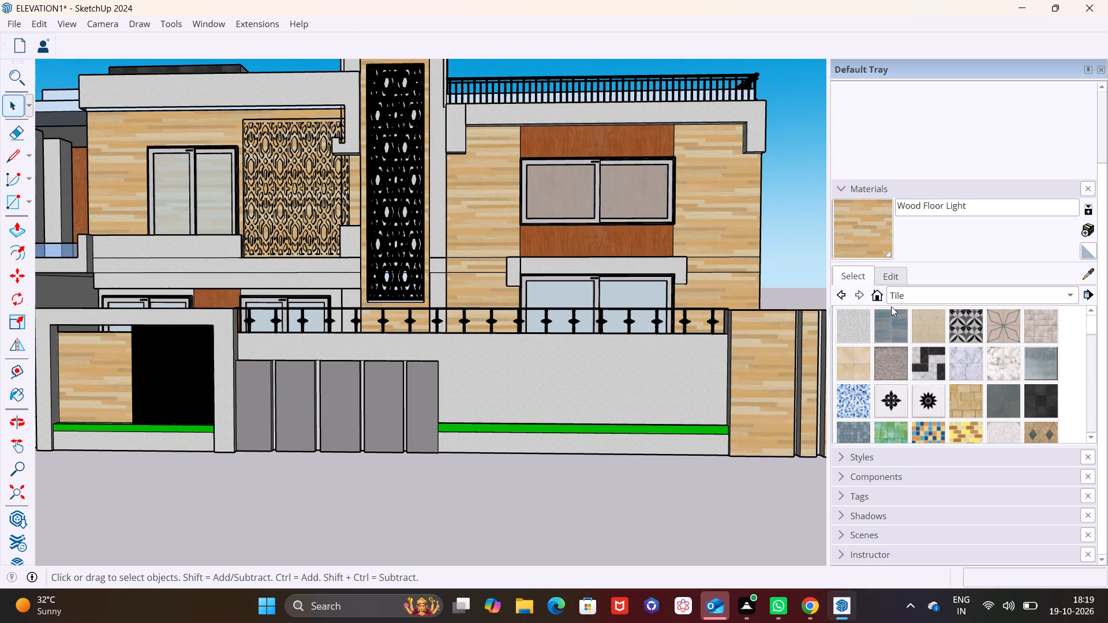
click(912, 292)
click(920, 331)
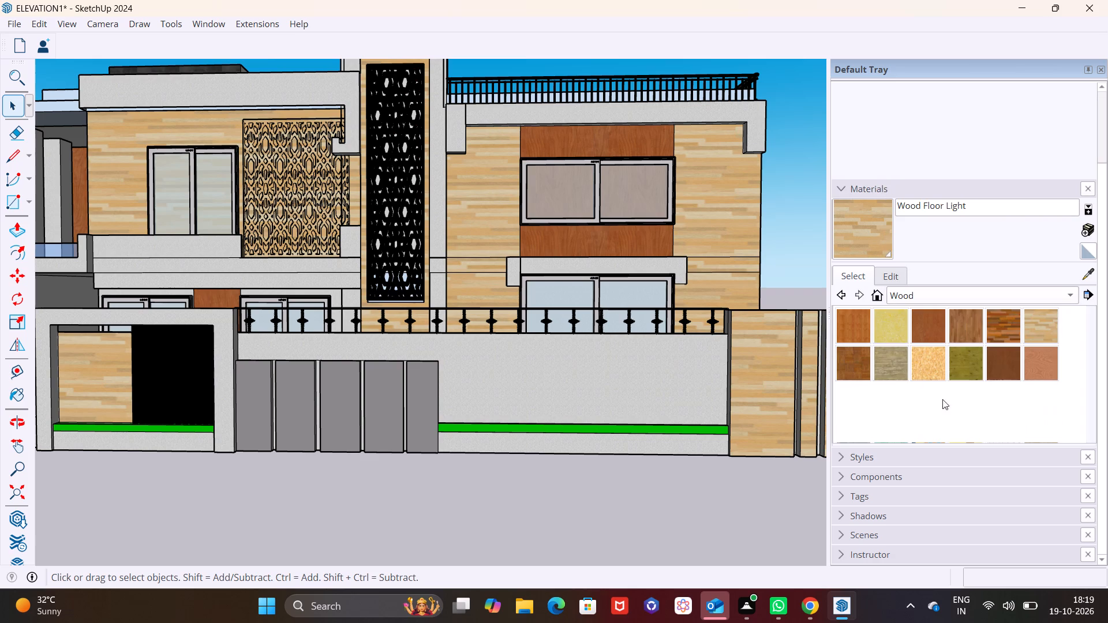
click(1039, 363)
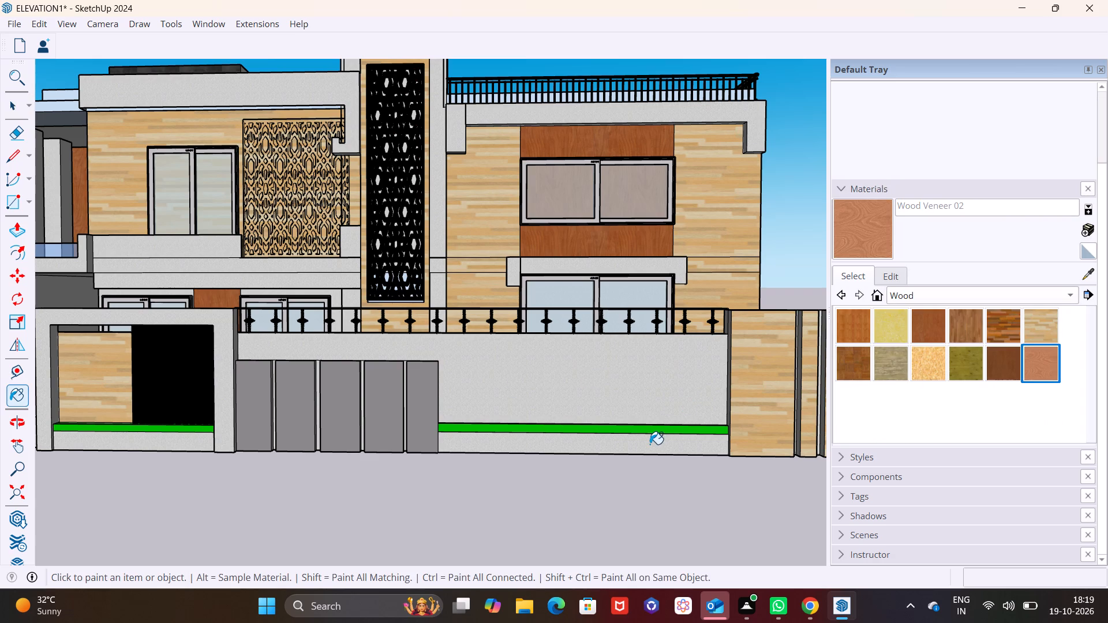
click(650, 444)
scroll(584, 443, down, 6)
click(323, 445)
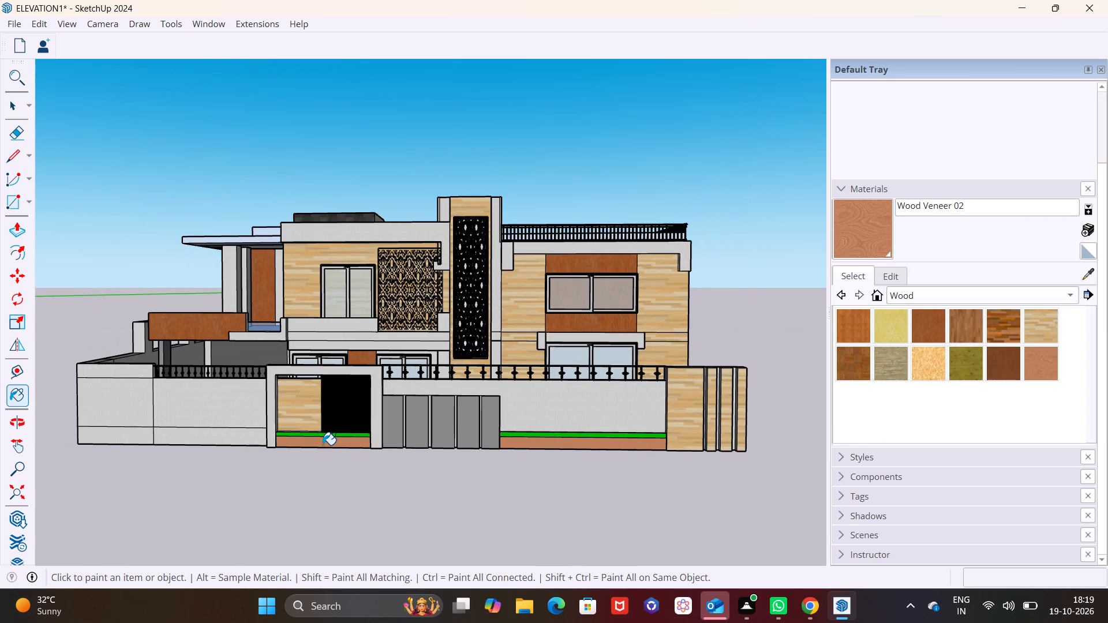
key(space)
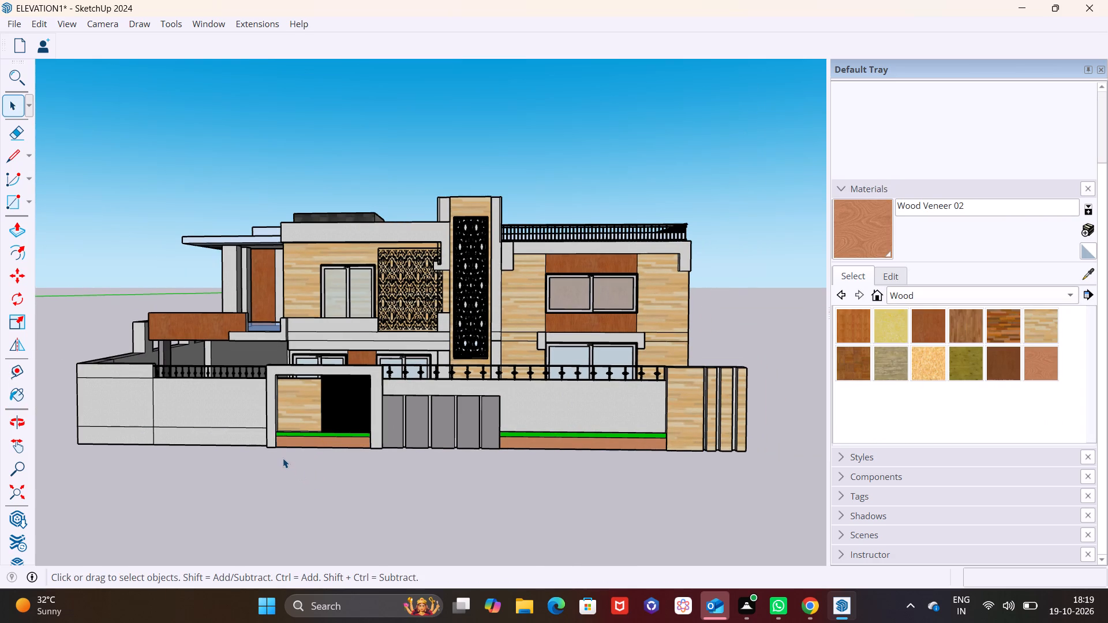
Sample Color M05 from the gate panels and paint the side boundary wall's base strip and the whole end section beside it.
click(493, 426)
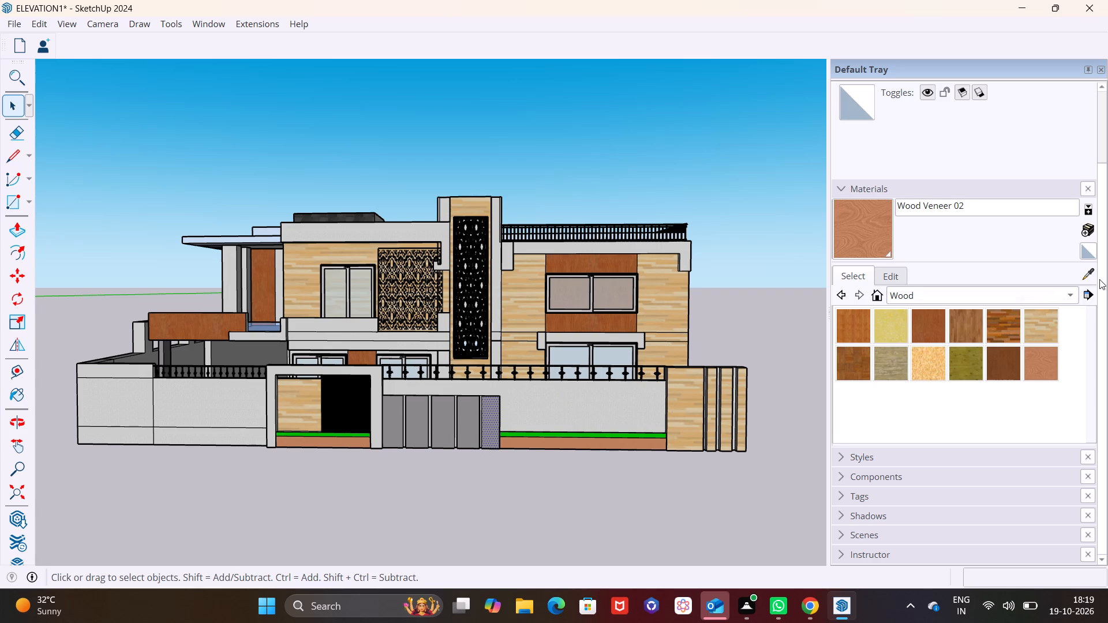
click(1089, 271)
click(465, 418)
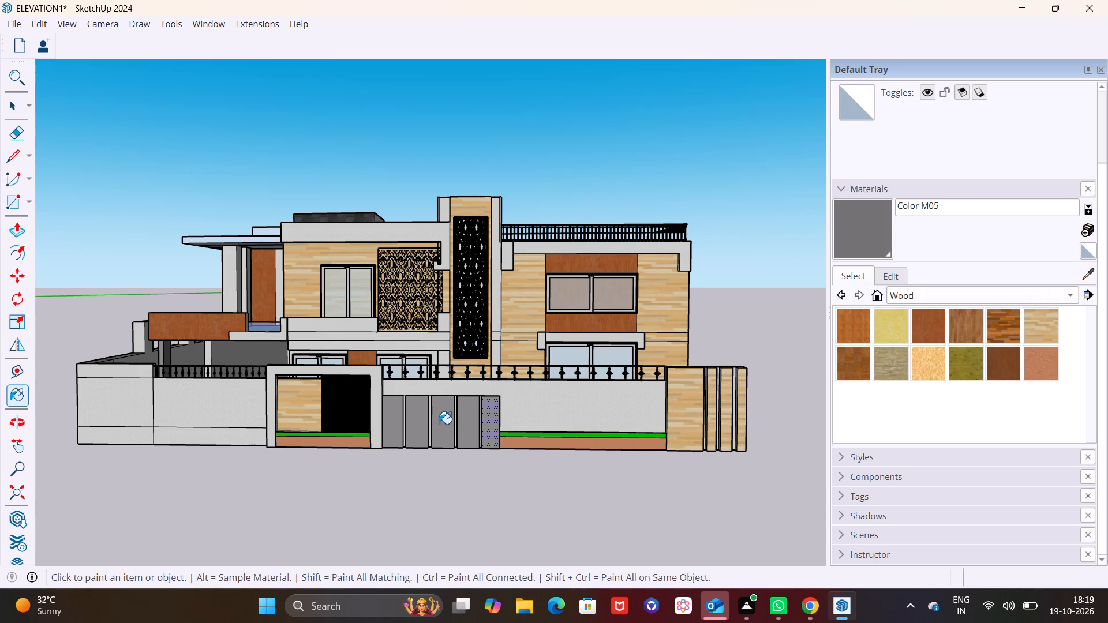
click(224, 437)
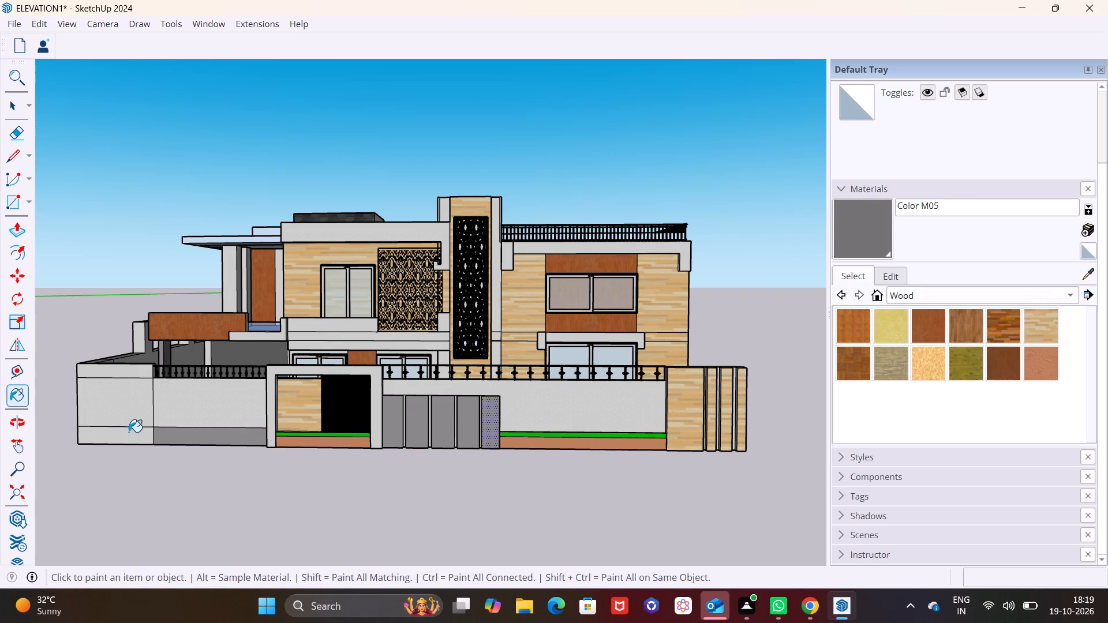
click(128, 436)
click(140, 407)
click(139, 375)
scroll(158, 433, down, 2)
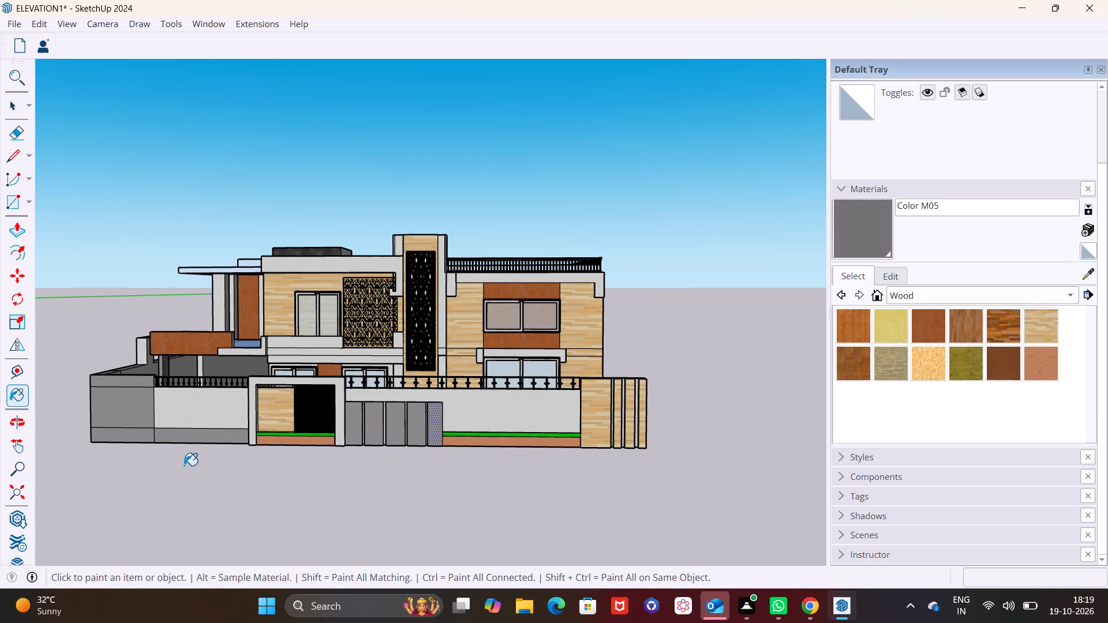
key(space)
click(232, 508)
Examine the painted front elevation from several angles and distances.
scroll(271, 468, down, 6)
scroll(315, 459, up, 2)
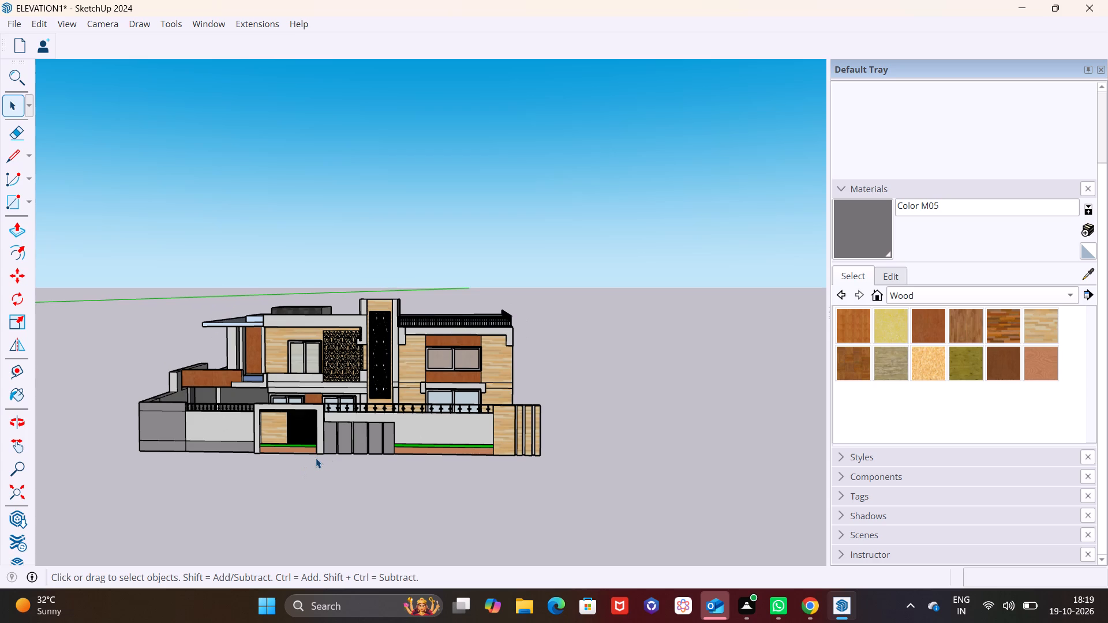
middle_drag(328, 432, 314, 382)
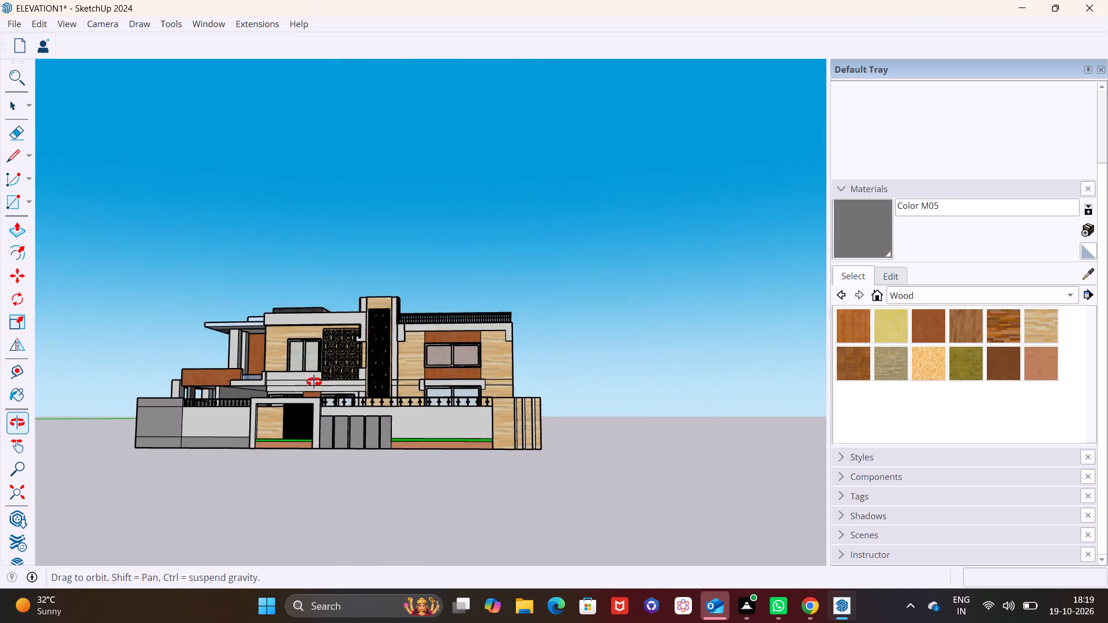
middle_drag(314, 382, 312, 414)
scroll(339, 418, up, 2)
shift+middle_drag(383, 462, 479, 466)
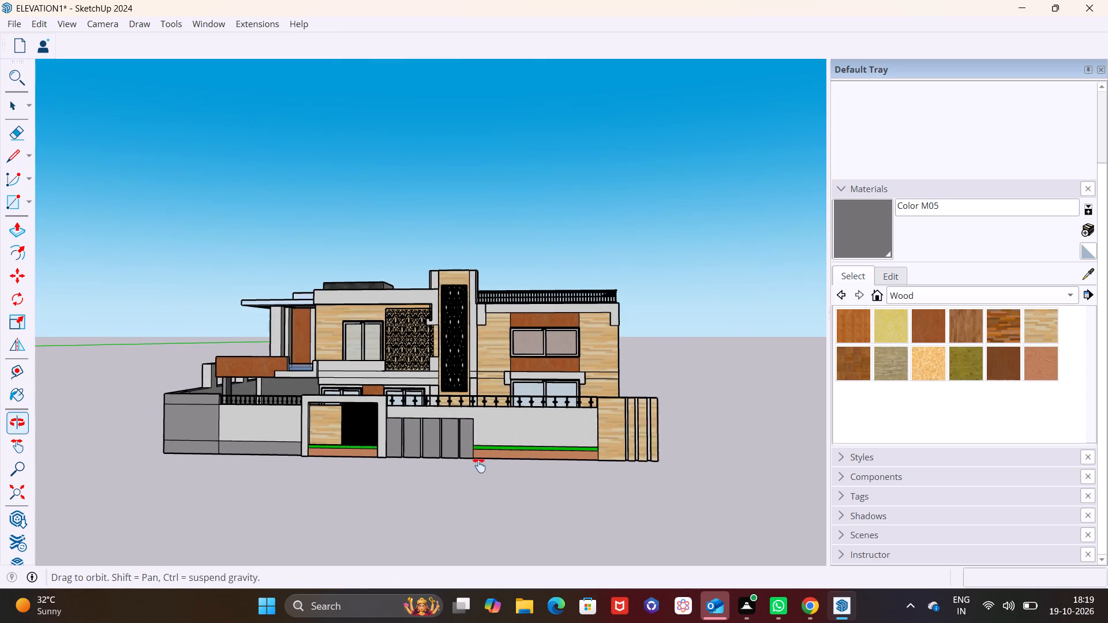
shift+middle_drag(479, 466, 498, 473)
scroll(484, 479, up, 3)
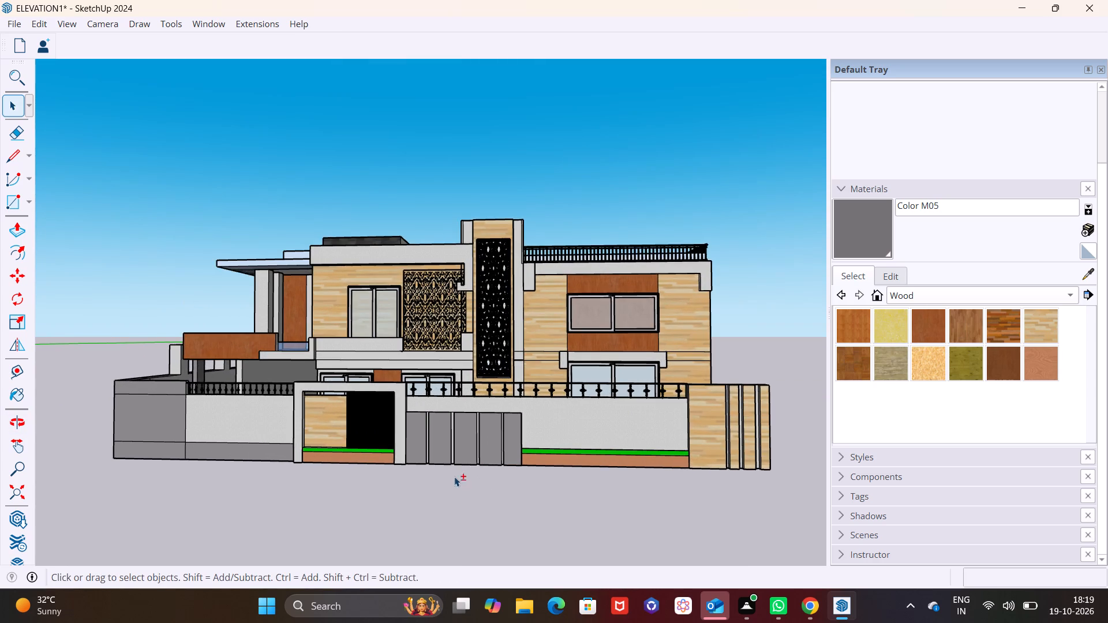
shift+middle_drag(454, 476, 415, 490)
middle_drag(488, 500, 492, 508)
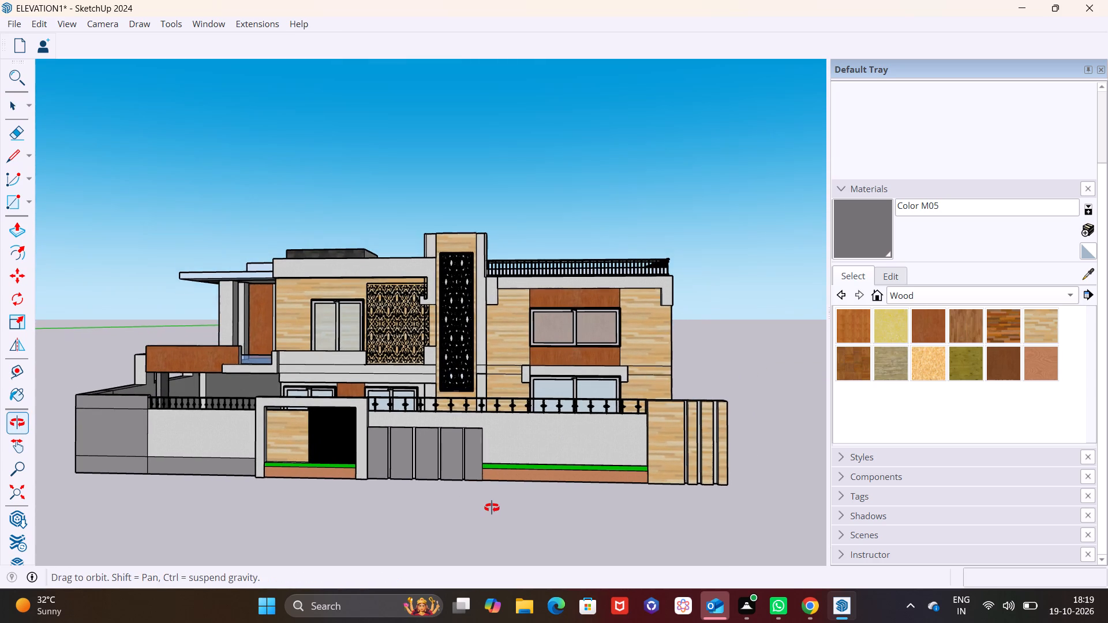
middle_drag(492, 508, 492, 505)
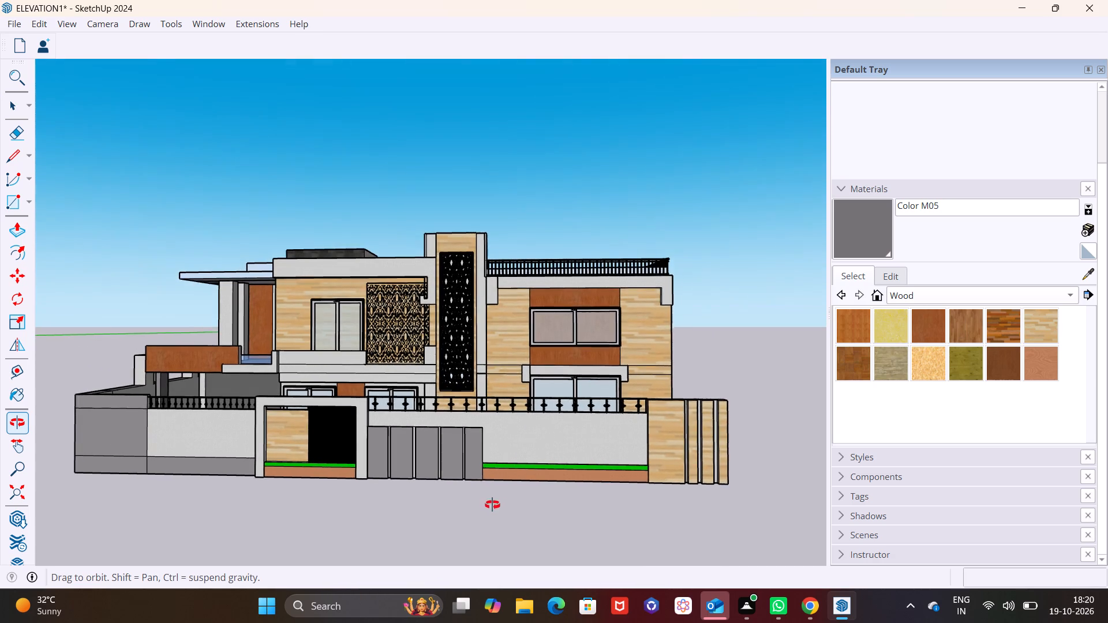
middle_drag(492, 505, 493, 504)
shift+middle_drag(509, 492, 566, 497)
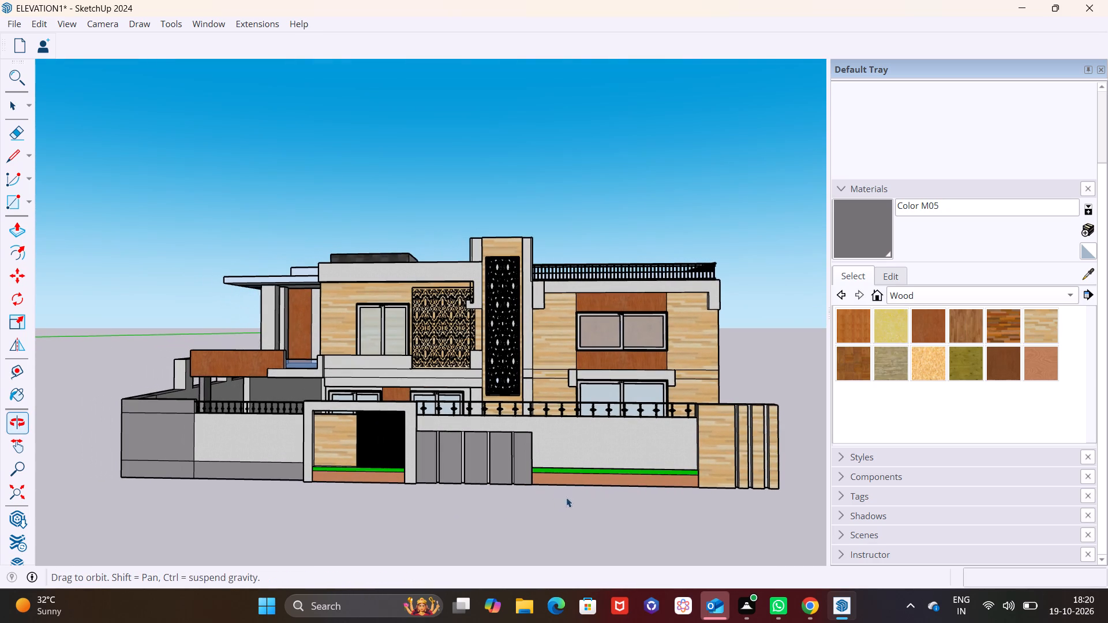
shift+middle_drag(566, 497, 563, 497)
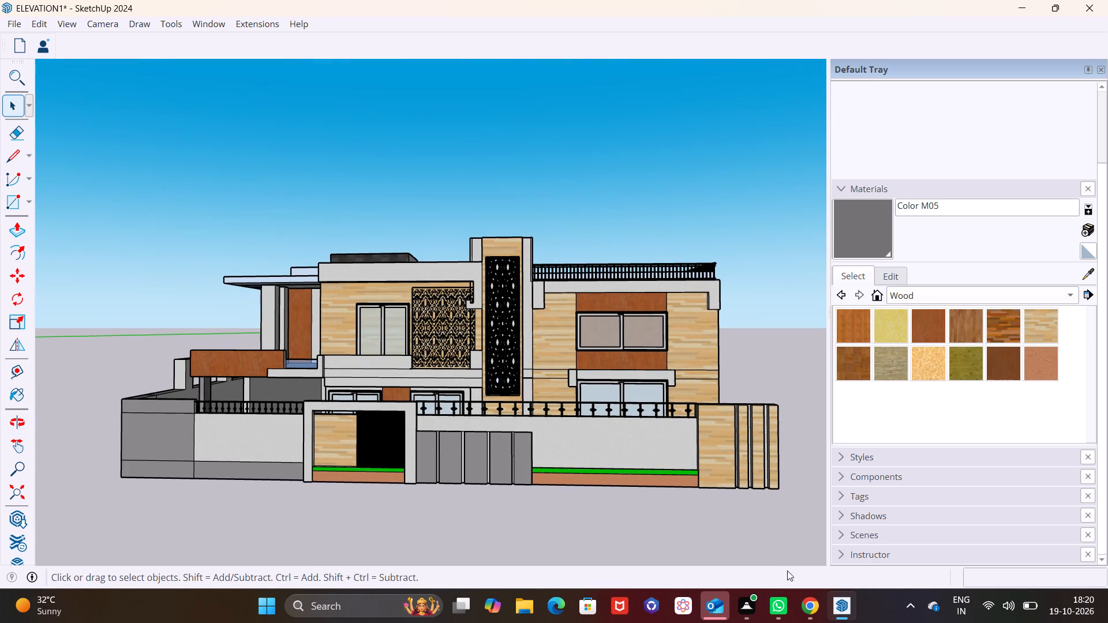